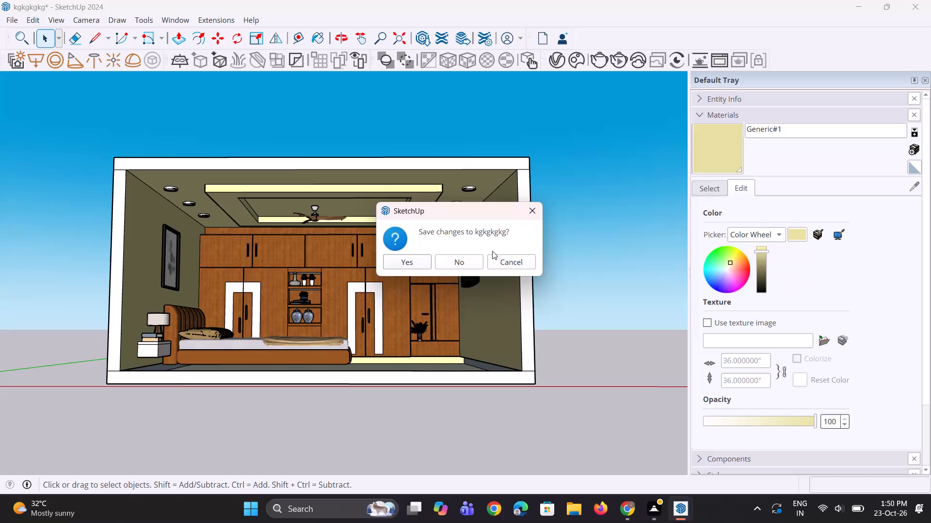
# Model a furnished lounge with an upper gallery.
# Discard the unsaved changes to the kgkgkgkg bedroom model while closing it.
pyautogui.click(464, 261)
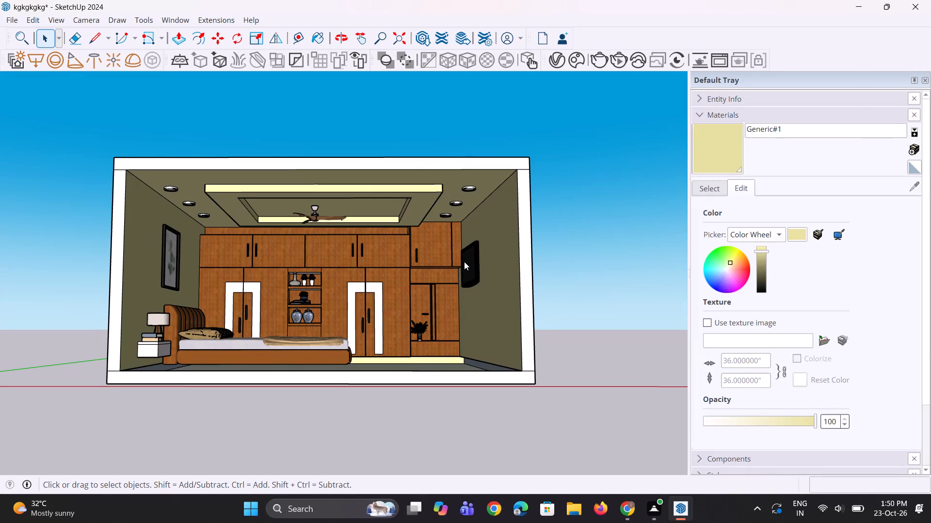
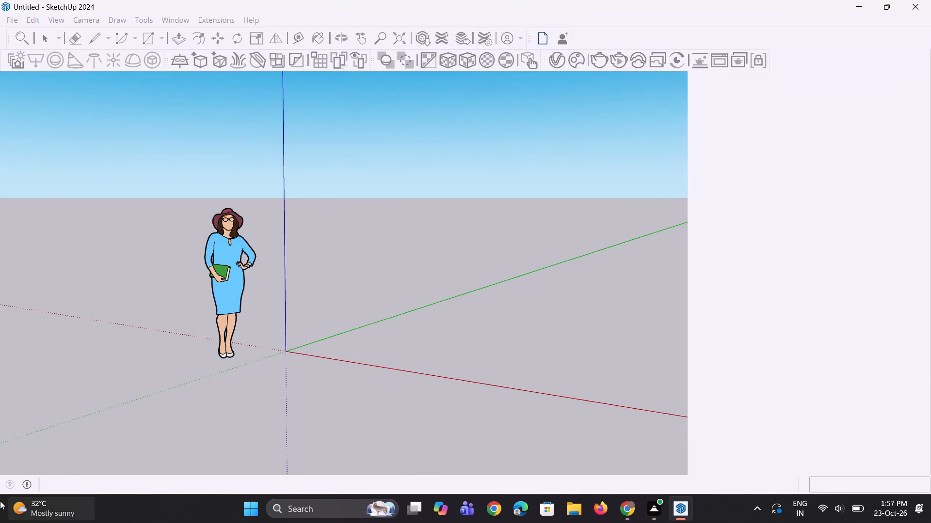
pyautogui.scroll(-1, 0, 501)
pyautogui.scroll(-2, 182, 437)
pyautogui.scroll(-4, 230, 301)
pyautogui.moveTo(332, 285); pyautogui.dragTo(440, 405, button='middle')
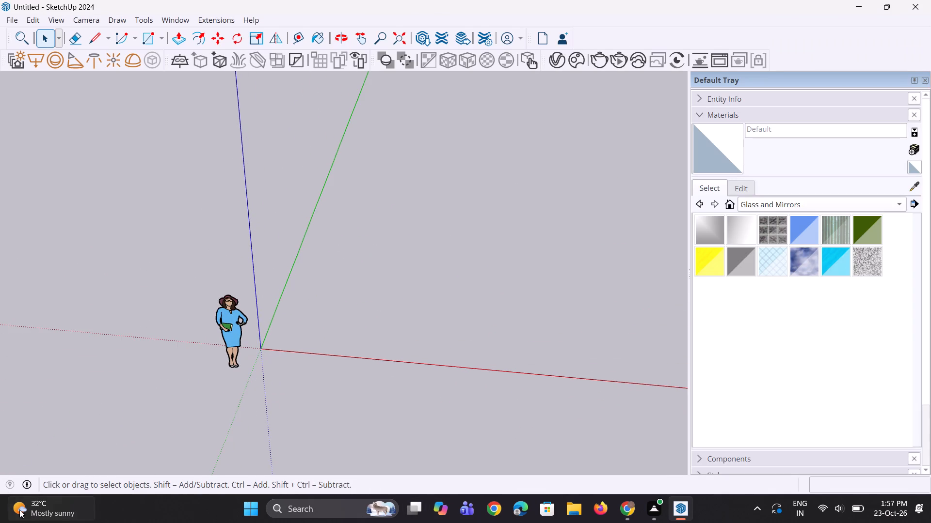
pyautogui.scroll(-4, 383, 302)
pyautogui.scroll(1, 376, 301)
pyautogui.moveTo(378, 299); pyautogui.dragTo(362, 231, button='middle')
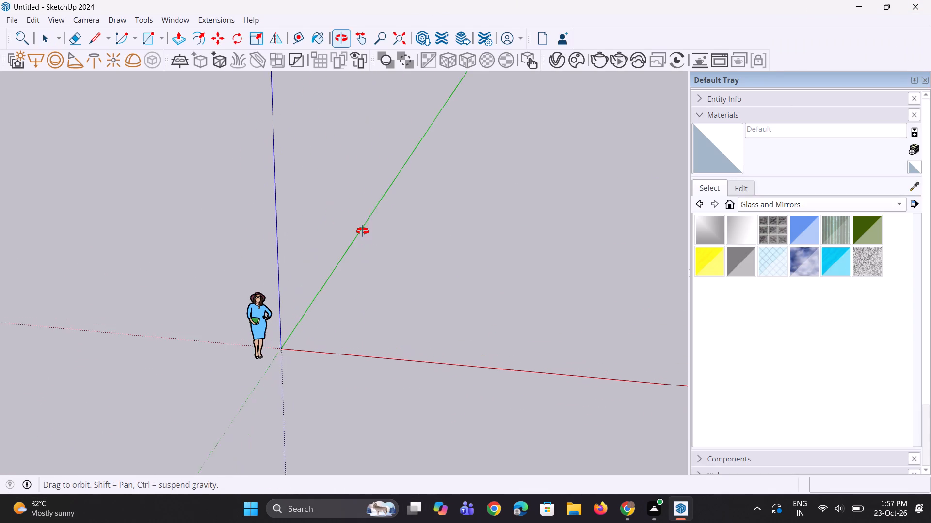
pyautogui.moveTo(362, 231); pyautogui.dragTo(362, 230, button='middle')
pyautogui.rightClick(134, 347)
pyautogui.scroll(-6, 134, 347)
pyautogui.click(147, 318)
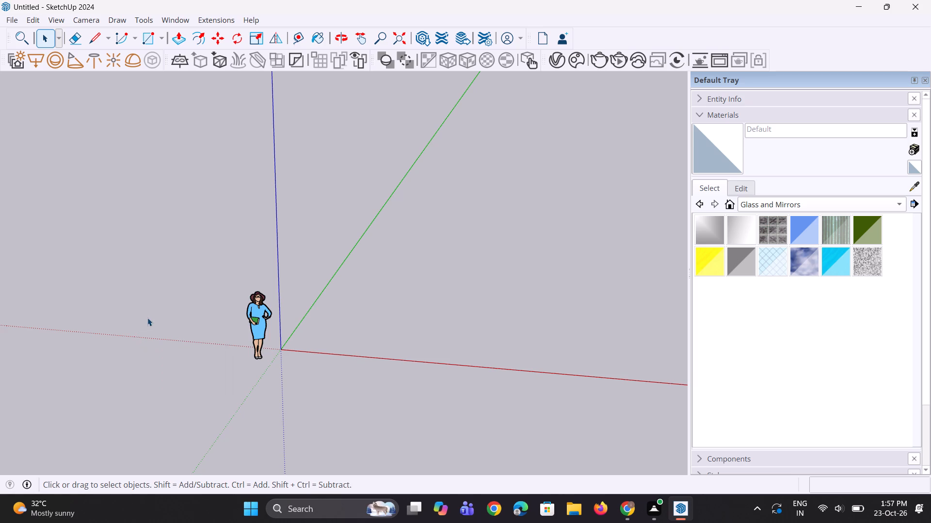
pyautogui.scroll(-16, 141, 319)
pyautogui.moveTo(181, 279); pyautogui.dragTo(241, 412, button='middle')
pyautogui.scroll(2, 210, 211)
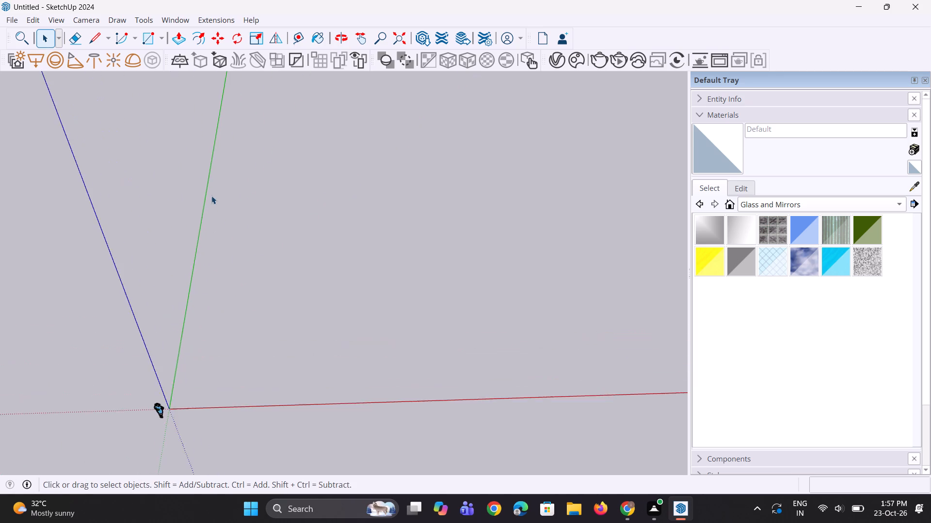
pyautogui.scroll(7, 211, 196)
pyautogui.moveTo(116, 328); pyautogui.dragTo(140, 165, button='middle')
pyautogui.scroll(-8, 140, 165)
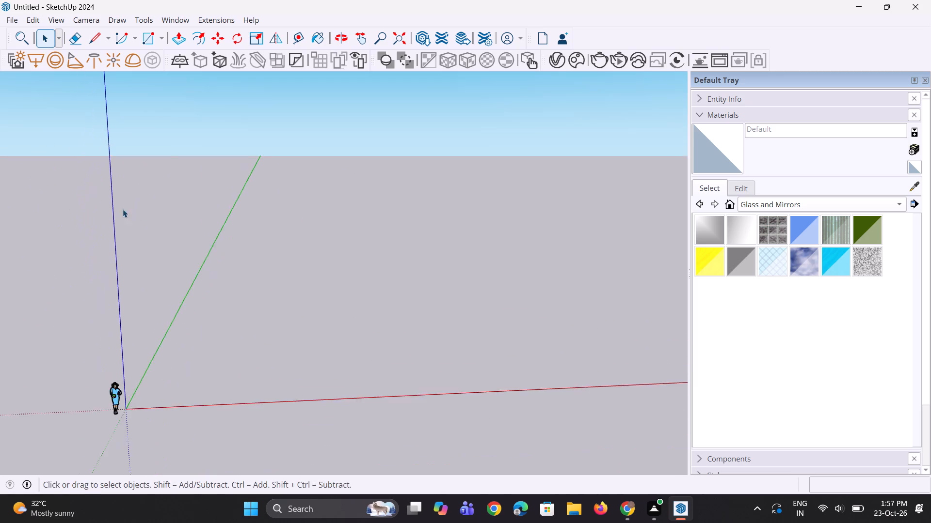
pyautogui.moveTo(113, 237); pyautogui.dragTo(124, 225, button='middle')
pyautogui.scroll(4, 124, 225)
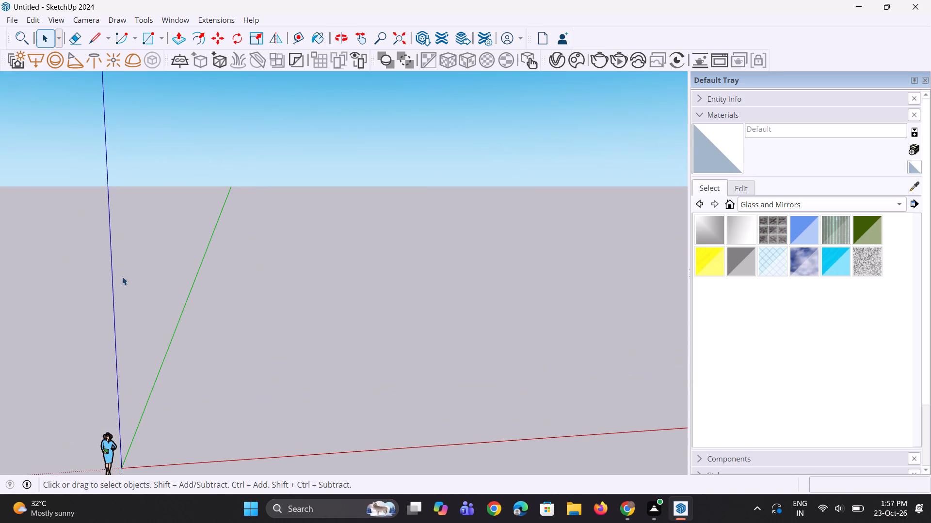
# Draw a 50' by 60' rectangle on the ground between the red and green axes.
pyautogui.press('r')
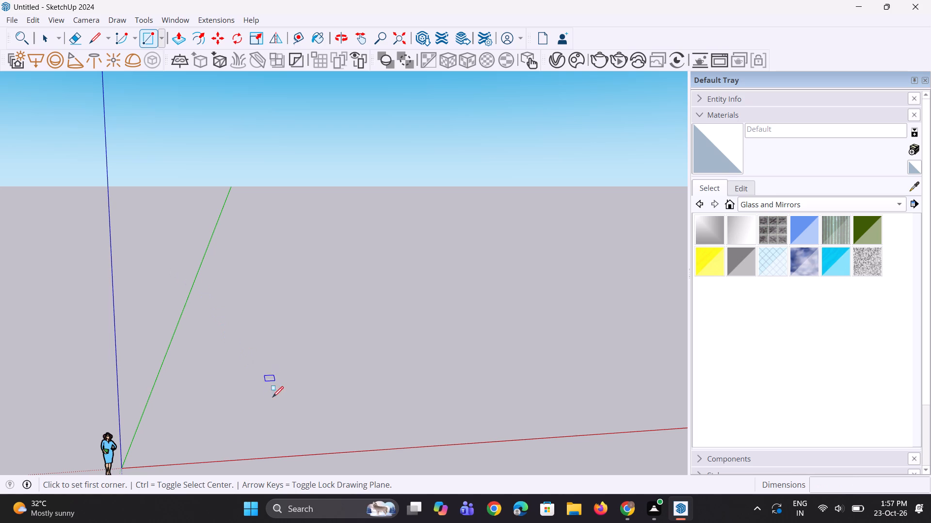
pyautogui.click(254, 412)
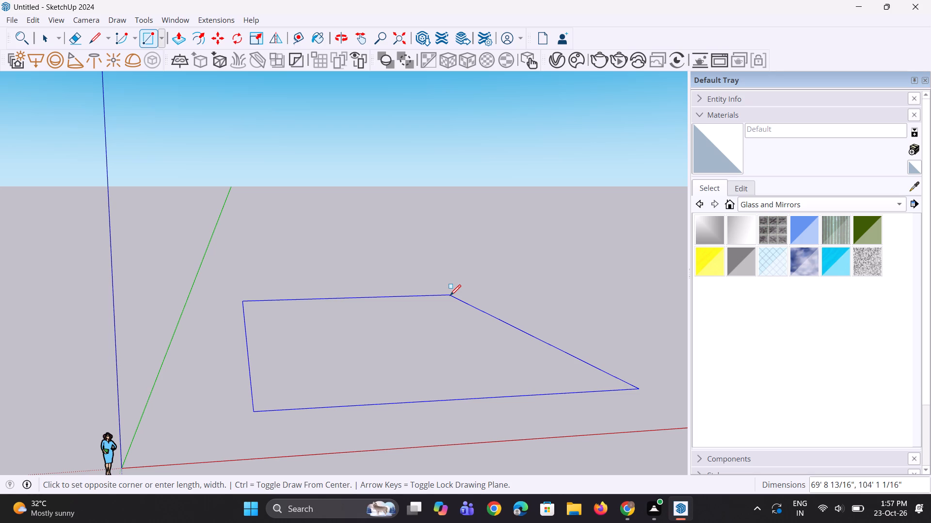
pyautogui.write('60')
pyautogui.press('BackSpace')
pyautogui.press('BackSpace')
pyautogui.press('BackSpace')
pyautogui.write("50'")
pyautogui.write(",60'")
pyautogui.press('Return')
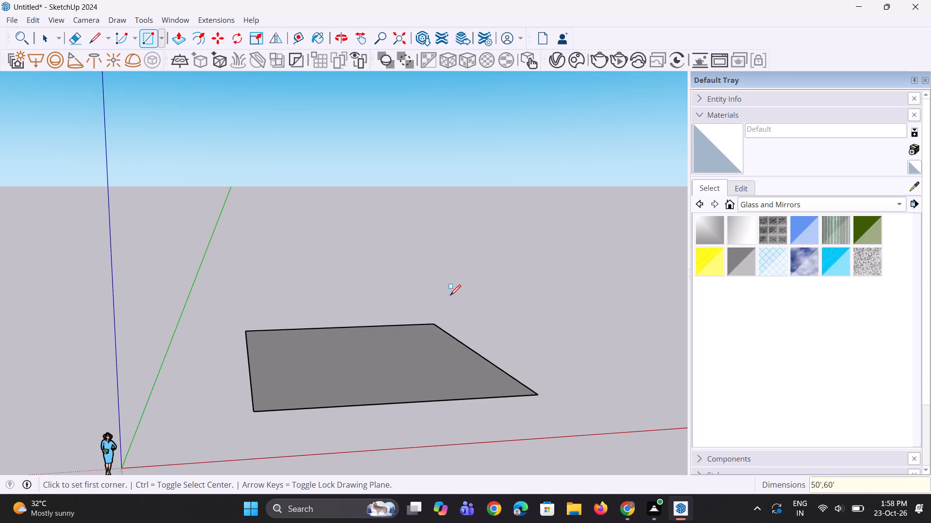
# Offset the rectangle's outline inward by 12" to form the wall strip.
pyautogui.scroll(-3, 362, 257)
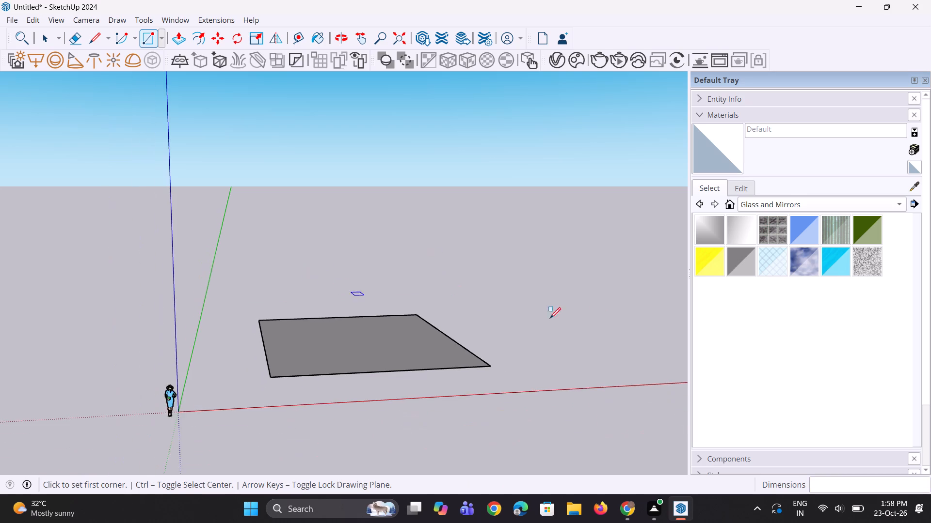
pyautogui.moveTo(594, 318); pyautogui.dragTo(337, 426, button='middle')
pyautogui.scroll(7, 397, 369)
pyautogui.press('space')
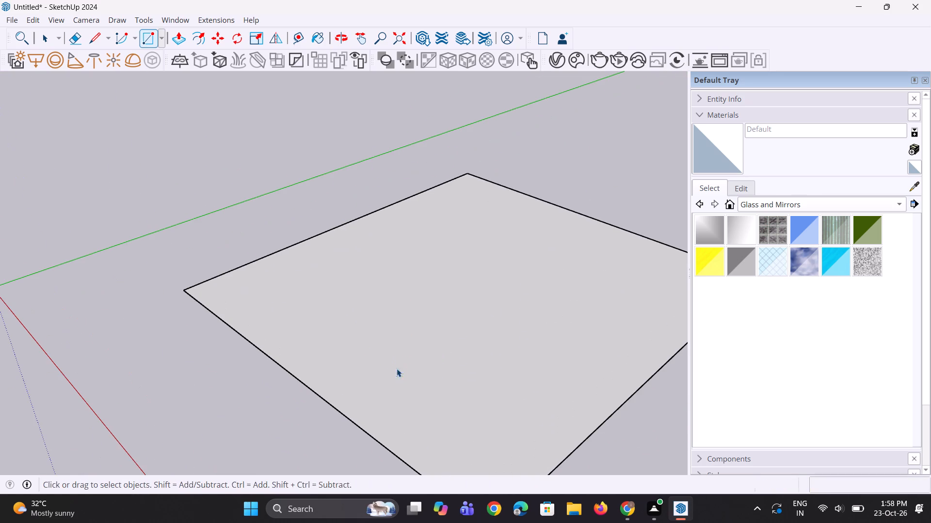
pyautogui.press('f')
pyautogui.click(353, 422)
pyautogui.click(357, 415)
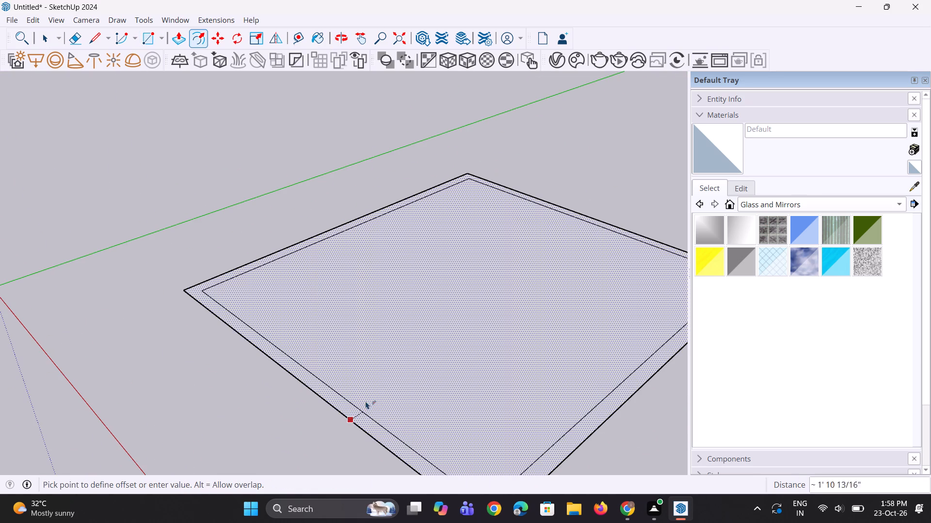
pyautogui.write('12"')
pyautogui.press('Return')
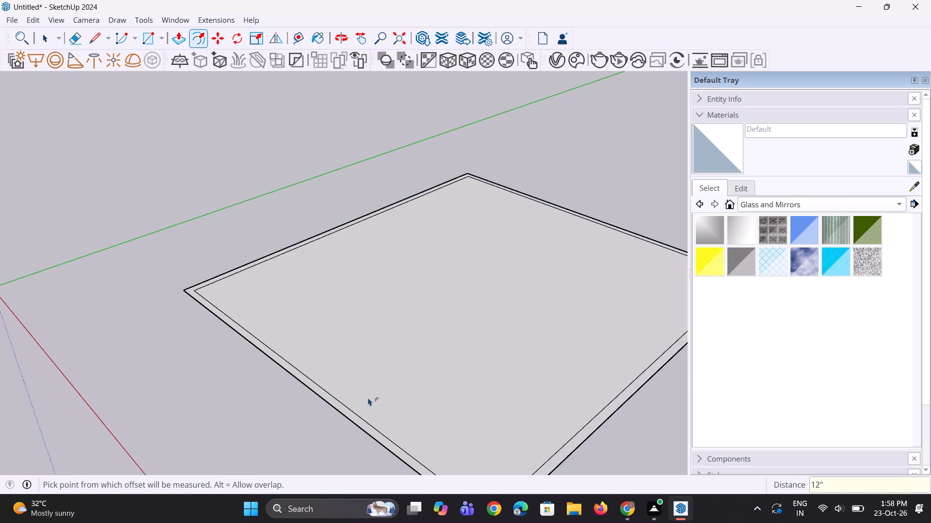
# Move the front inner offset edge outward 1' onto the rectangle's front outer edge.
pyautogui.moveTo(381, 413); pyautogui.dragTo(501, 426, button='middle')
pyautogui.press('space')
pyautogui.press('space')
pyautogui.click(451, 433)
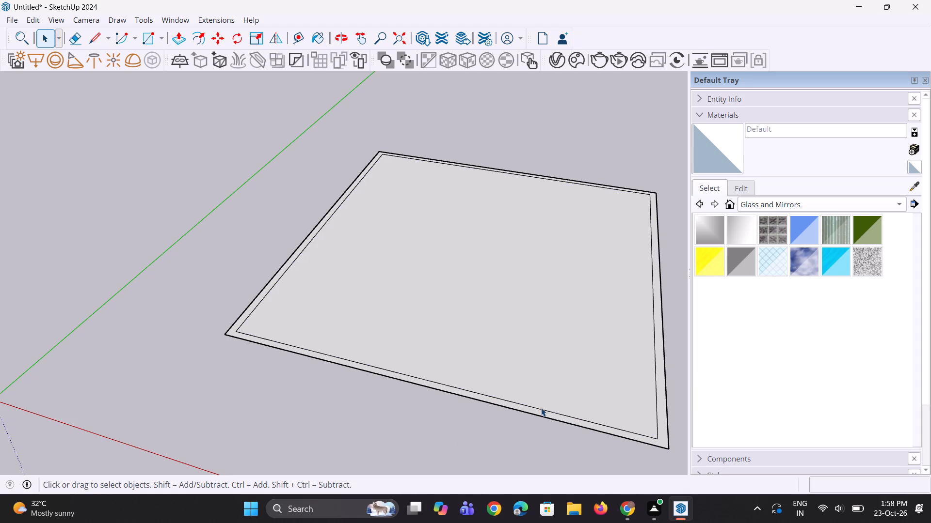
pyautogui.click(541, 408)
pyautogui.scroll(-4, 421, 377)
pyautogui.moveTo(439, 405); pyautogui.dragTo(464, 463, button='middle')
pyautogui.scroll(4, 531, 425)
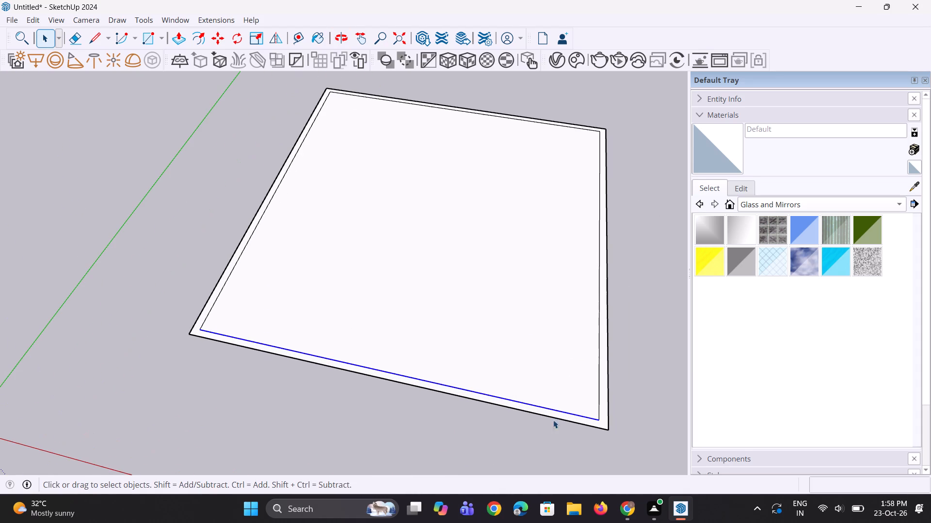
pyautogui.moveTo(503, 439); pyautogui.dragTo(492, 440, button='middle')
pyautogui.scroll(2, 518, 443)
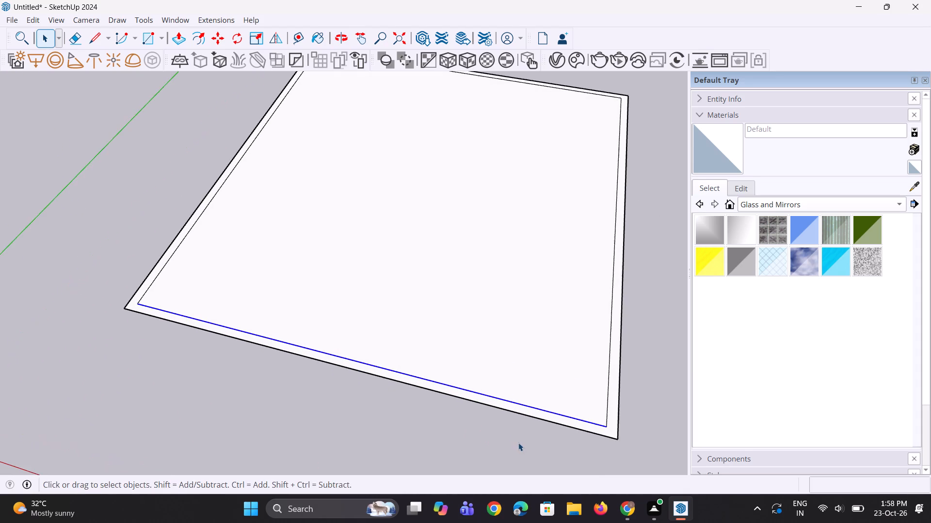
pyautogui.press('m')
pyautogui.scroll(2, 579, 406)
pyautogui.click(608, 430)
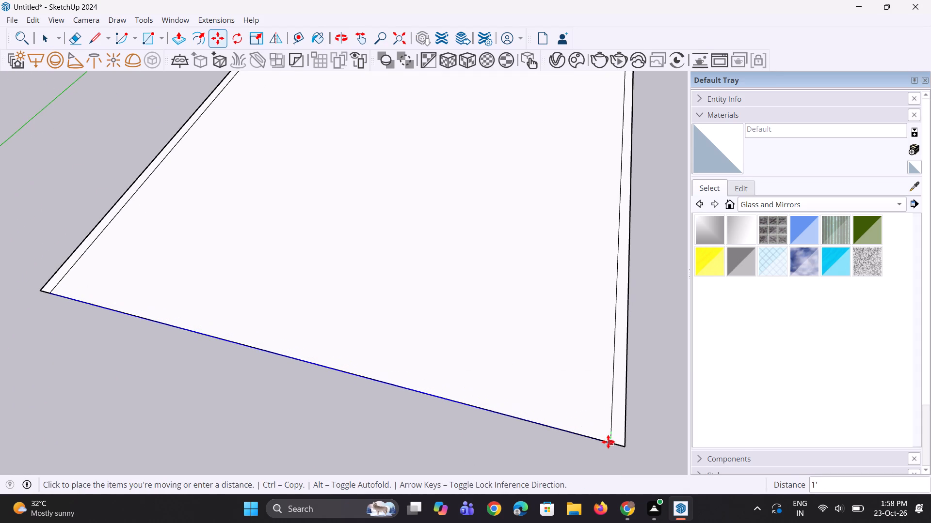
pyautogui.click(608, 442)
pyautogui.scroll(-4, 371, 431)
pyautogui.click(361, 433)
pyautogui.press('space')
# Erase the front edge between the two side strips to open the outline and remove the floor face.
pyautogui.scroll(2, 366, 420)
pyautogui.press('e')
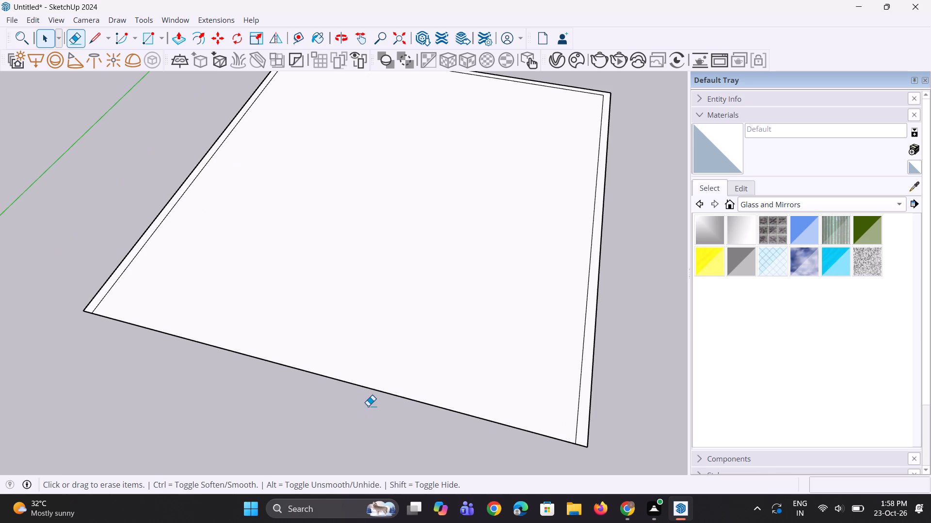
pyautogui.click(375, 390)
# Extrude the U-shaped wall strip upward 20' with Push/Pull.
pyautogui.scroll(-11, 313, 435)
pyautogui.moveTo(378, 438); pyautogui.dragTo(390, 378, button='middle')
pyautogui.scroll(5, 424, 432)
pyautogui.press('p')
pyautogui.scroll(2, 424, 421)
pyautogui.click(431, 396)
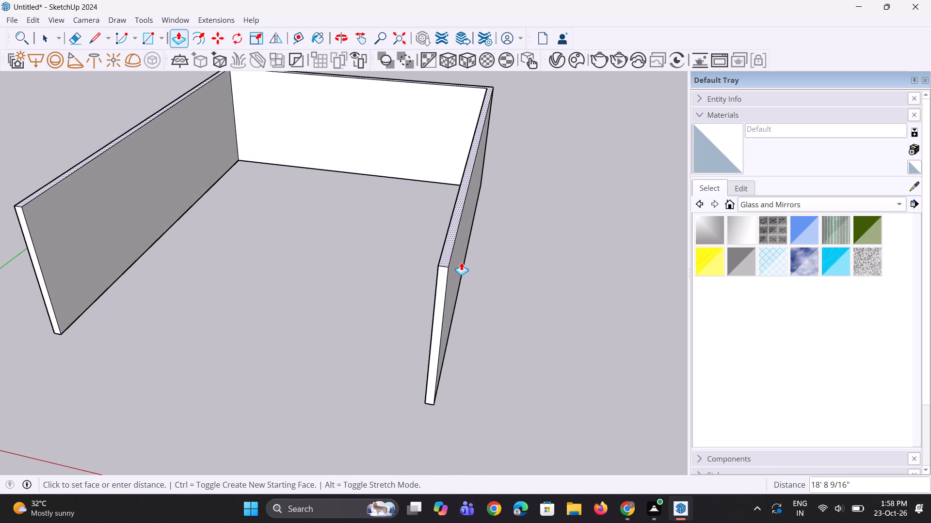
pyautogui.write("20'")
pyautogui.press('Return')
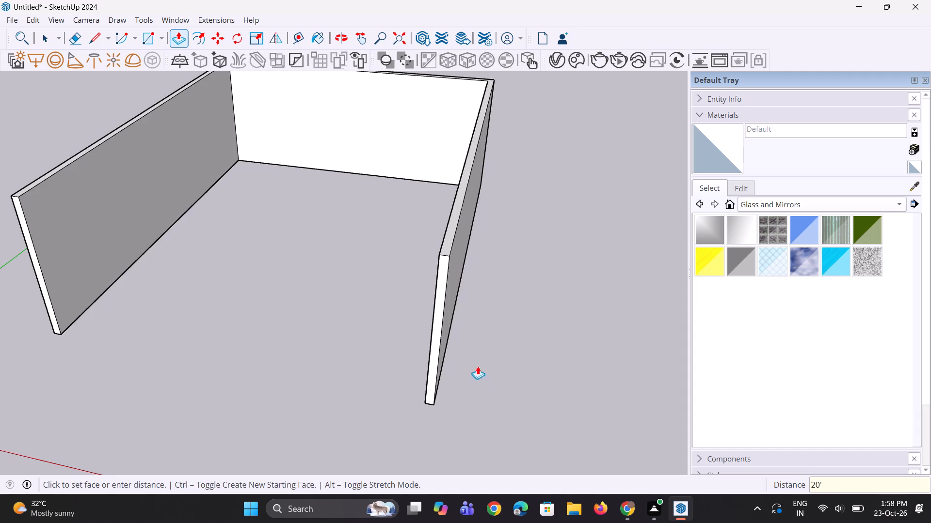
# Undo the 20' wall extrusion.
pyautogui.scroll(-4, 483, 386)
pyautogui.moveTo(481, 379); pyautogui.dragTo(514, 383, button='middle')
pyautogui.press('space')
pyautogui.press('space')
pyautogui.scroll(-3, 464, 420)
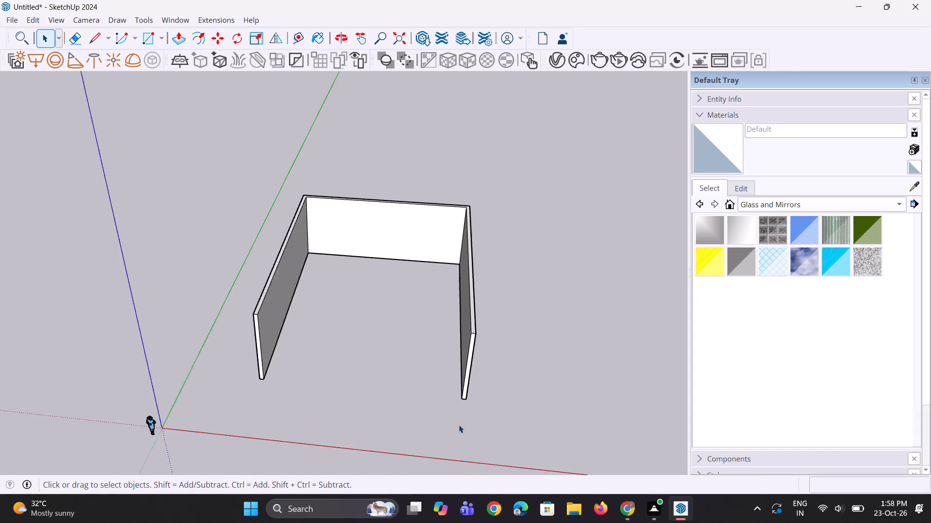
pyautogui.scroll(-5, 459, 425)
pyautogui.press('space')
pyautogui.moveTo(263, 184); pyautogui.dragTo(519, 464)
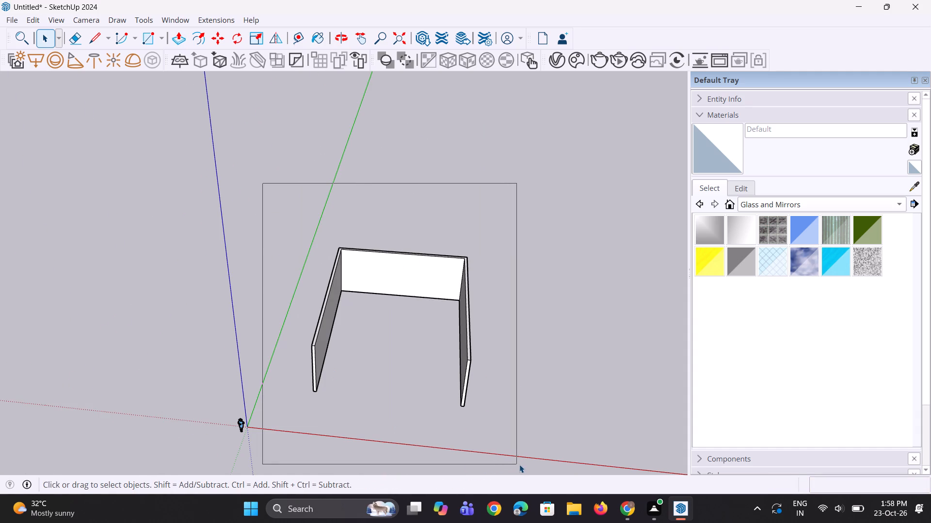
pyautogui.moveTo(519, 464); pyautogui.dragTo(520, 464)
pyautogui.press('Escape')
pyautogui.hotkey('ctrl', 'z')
# Extrude the U-shaped wall strip upward 16' with Push/Pull.
pyautogui.scroll(4, 490, 417)
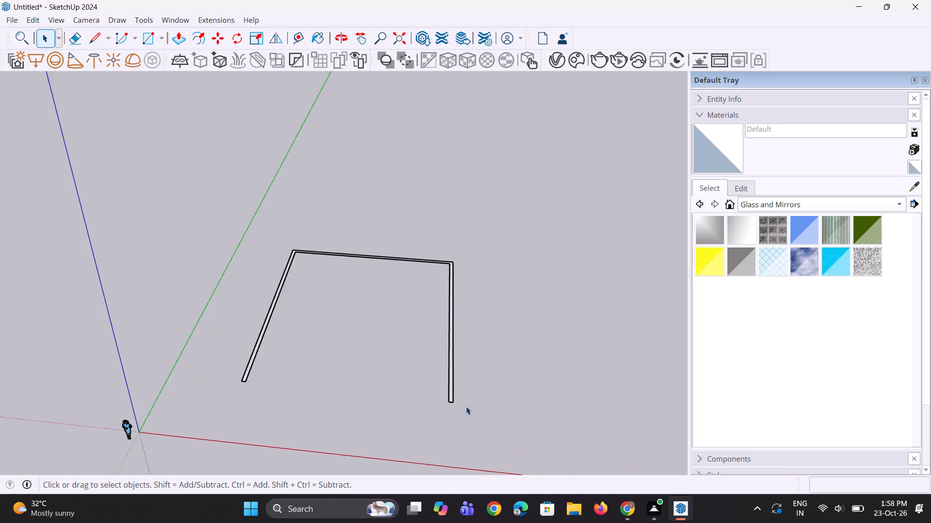
pyautogui.scroll(5, 466, 406)
pyautogui.press('p')
pyautogui.click(445, 390)
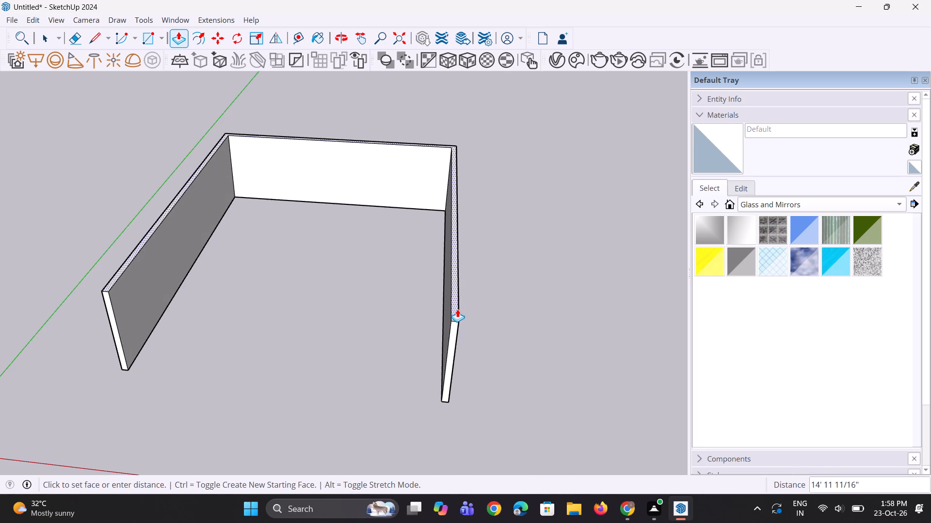
pyautogui.write("16'")
pyautogui.press('Return')
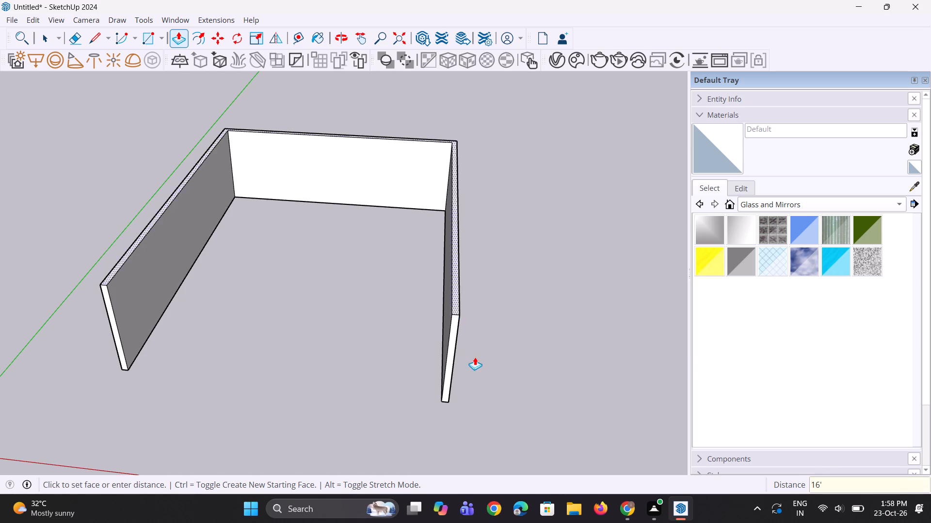
pyautogui.moveTo(479, 371); pyautogui.dragTo(450, 336, button='middle')
pyautogui.press('space')
pyautogui.press('space')
# Pull the inner face of the side wall nearest the green axis inward about 6 5/8" to thicken it.
pyautogui.scroll(-4, 433, 398)
pyautogui.moveTo(335, 360); pyautogui.dragTo(369, 377, button='middle')
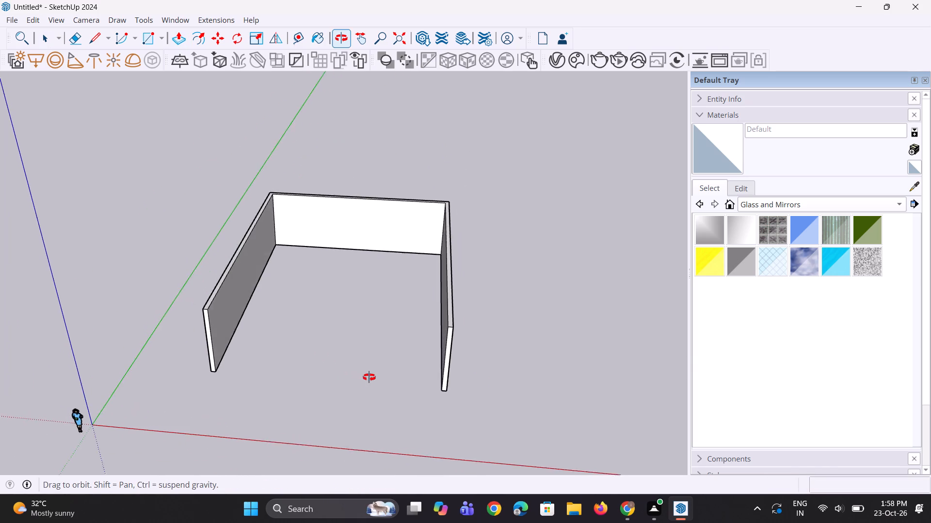
pyautogui.moveTo(369, 377); pyautogui.dragTo(371, 375, button='middle')
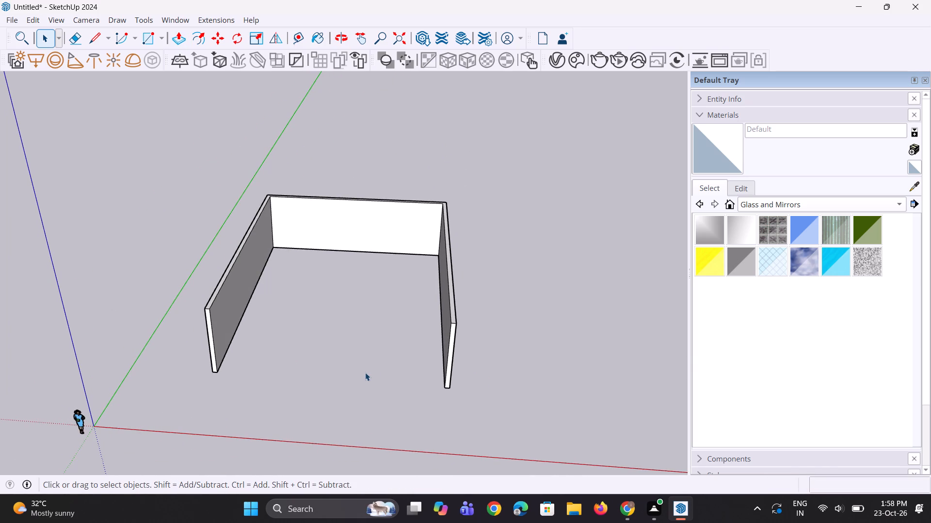
pyautogui.scroll(2, 363, 374)
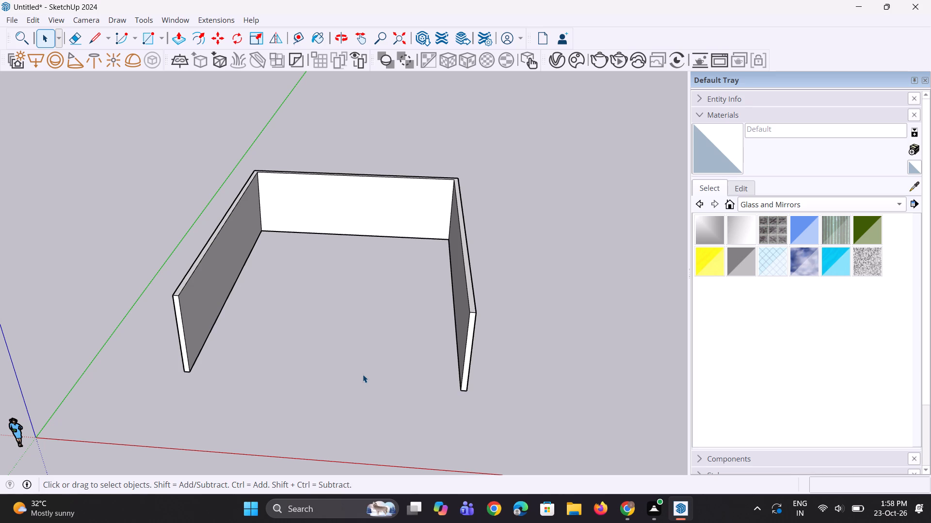
pyautogui.scroll(2, 362, 375)
pyautogui.scroll(8, 129, 292)
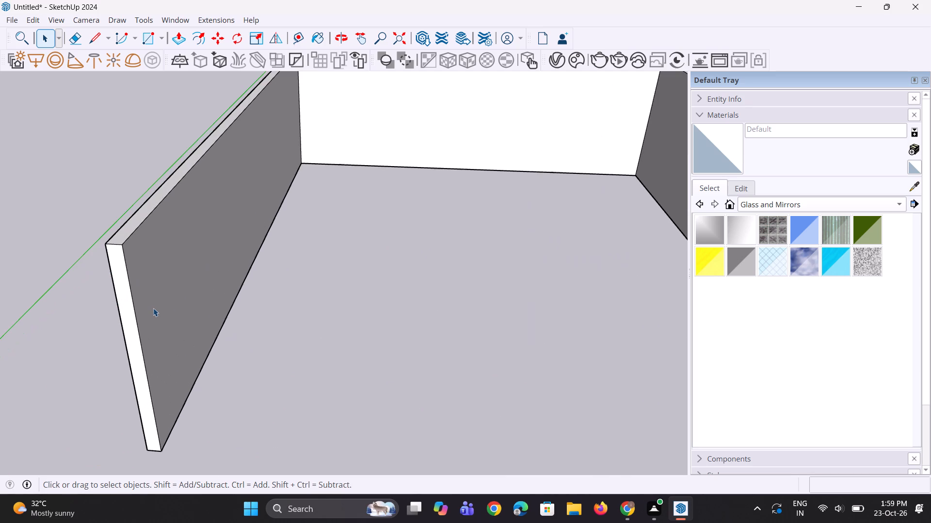
pyautogui.press('p')
pyautogui.click(154, 311)
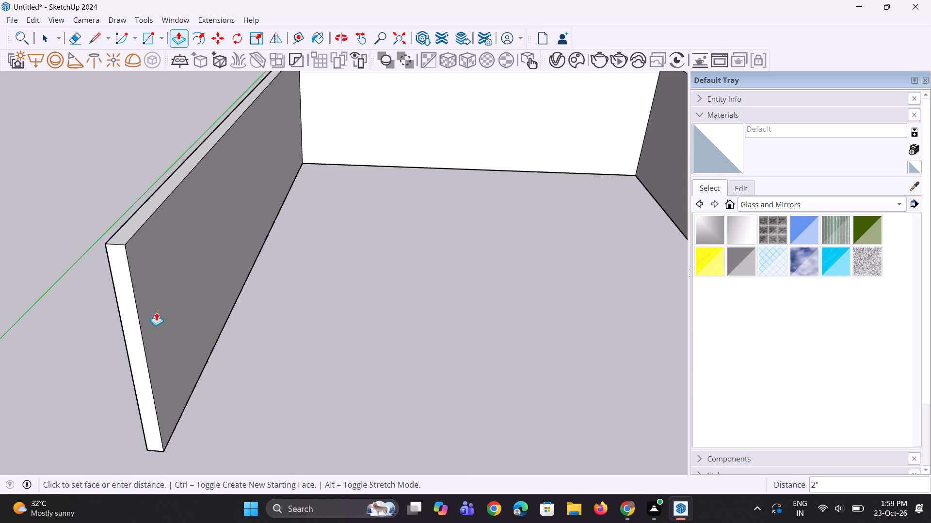
pyautogui.click(162, 317)
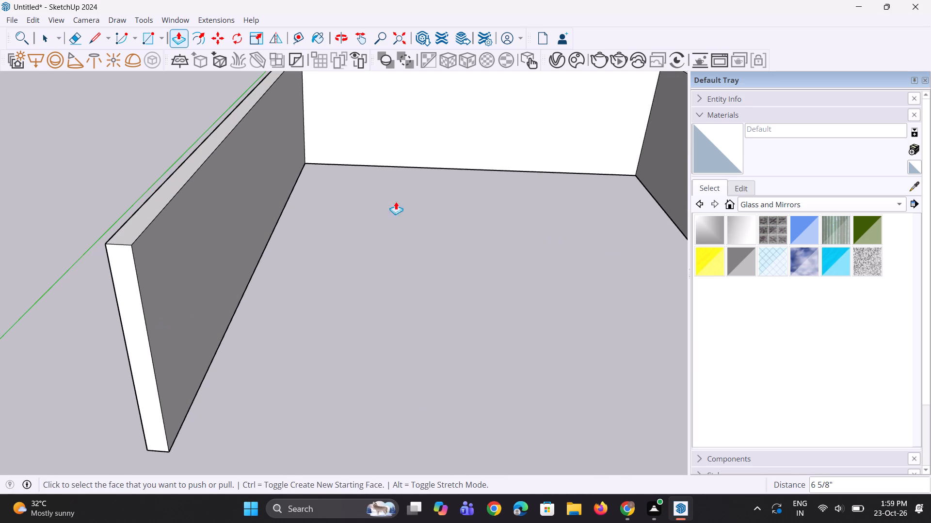
# Repeat the same inward Push/Pull on the inner faces of the back wall and the opposite side wall.
pyautogui.doubleClick(420, 158)
pyautogui.scroll(-4, 321, 258)
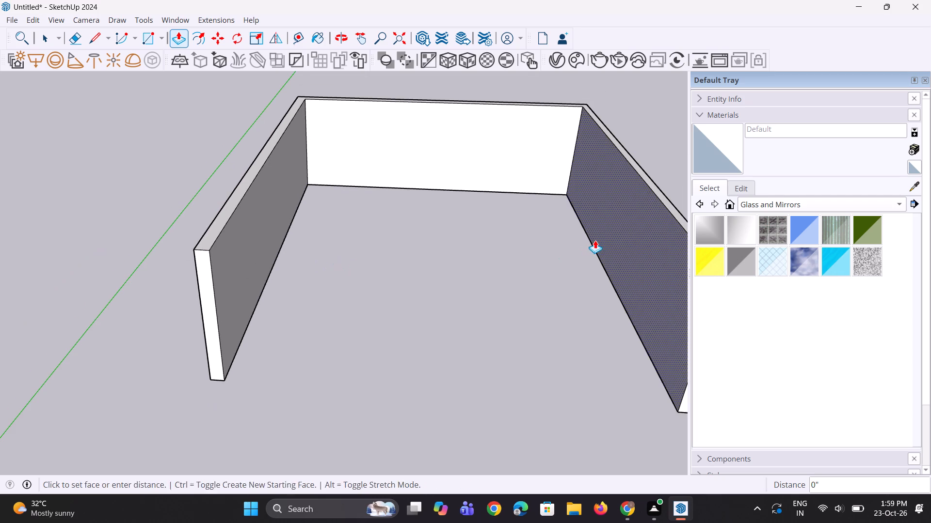
pyautogui.doubleClick(595, 240)
pyautogui.moveTo(595, 241); pyautogui.dragTo(508, 290, button='middle')
pyautogui.scroll(-6, 503, 265)
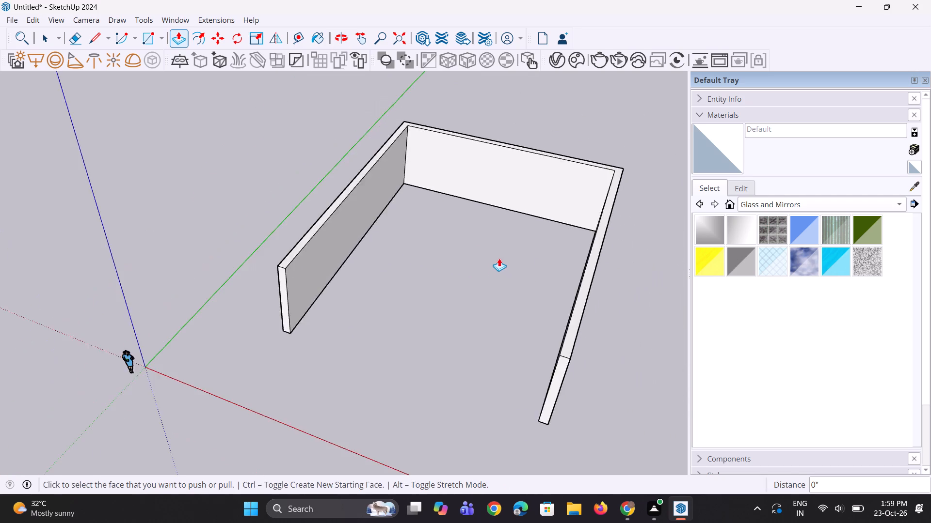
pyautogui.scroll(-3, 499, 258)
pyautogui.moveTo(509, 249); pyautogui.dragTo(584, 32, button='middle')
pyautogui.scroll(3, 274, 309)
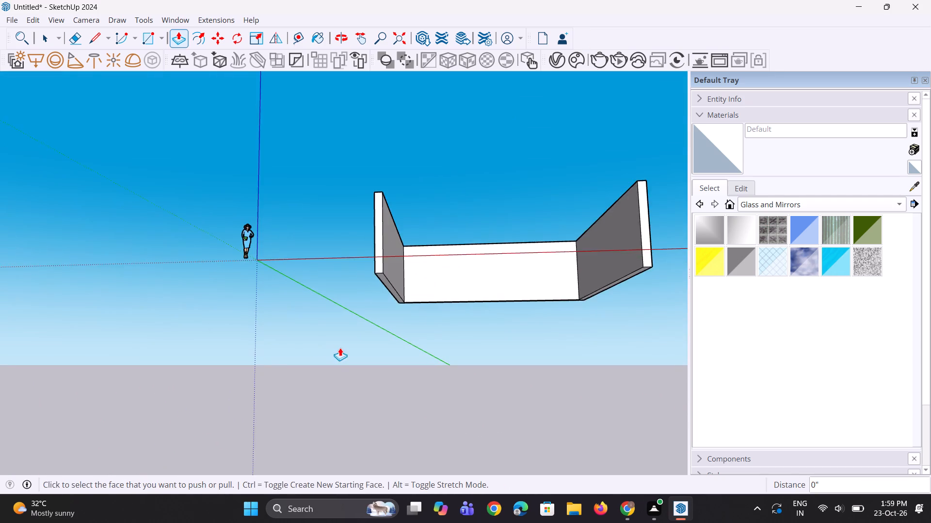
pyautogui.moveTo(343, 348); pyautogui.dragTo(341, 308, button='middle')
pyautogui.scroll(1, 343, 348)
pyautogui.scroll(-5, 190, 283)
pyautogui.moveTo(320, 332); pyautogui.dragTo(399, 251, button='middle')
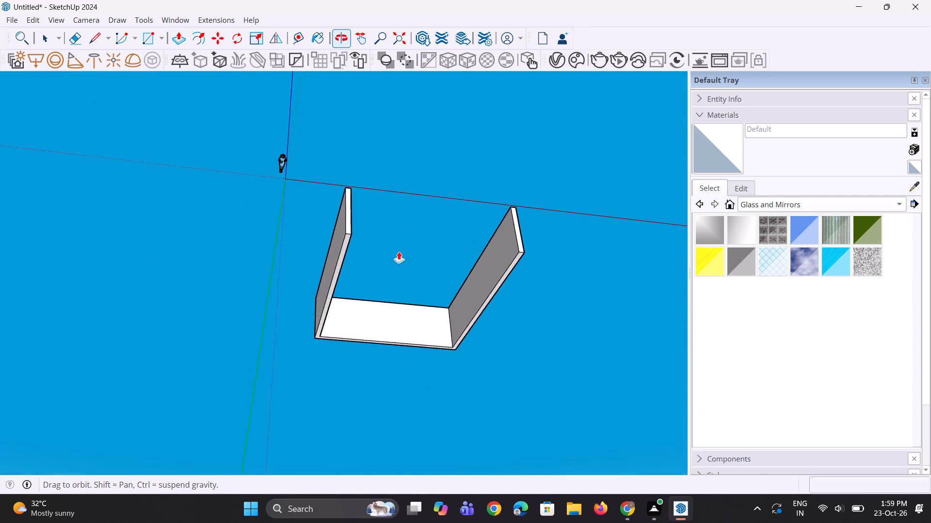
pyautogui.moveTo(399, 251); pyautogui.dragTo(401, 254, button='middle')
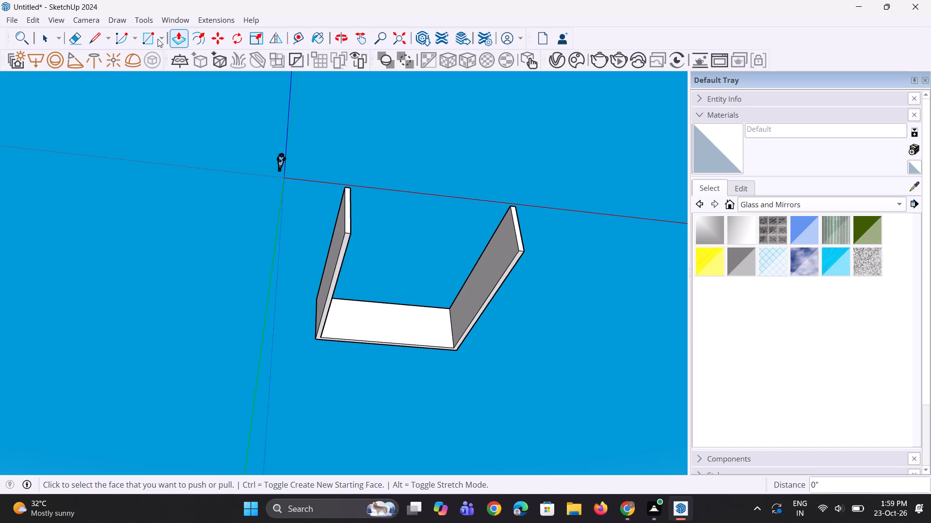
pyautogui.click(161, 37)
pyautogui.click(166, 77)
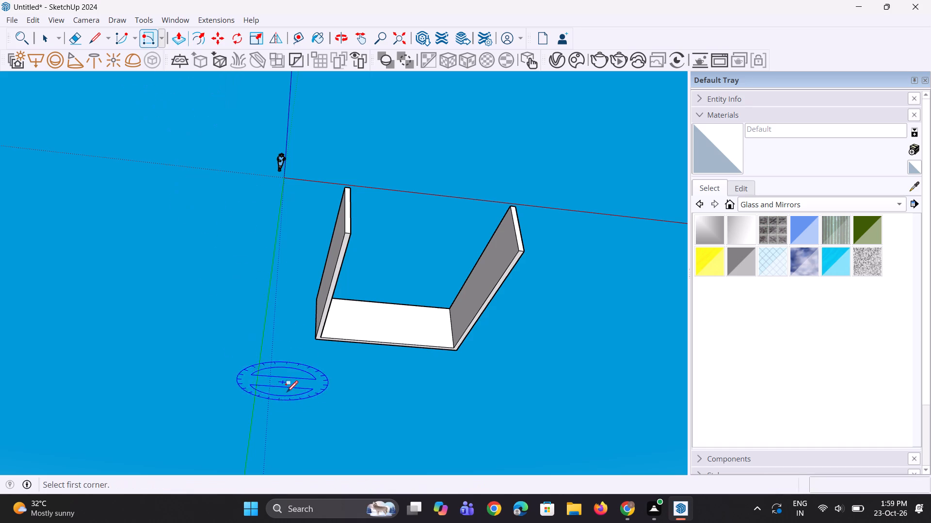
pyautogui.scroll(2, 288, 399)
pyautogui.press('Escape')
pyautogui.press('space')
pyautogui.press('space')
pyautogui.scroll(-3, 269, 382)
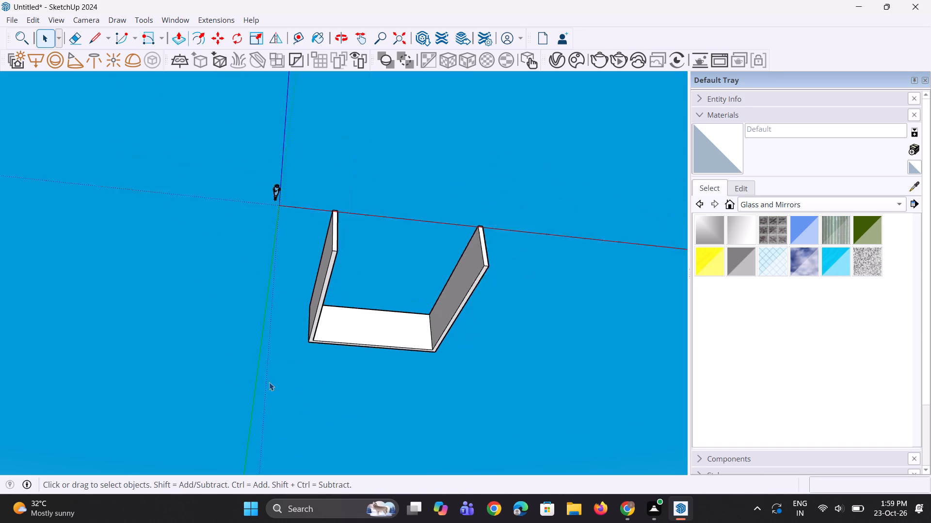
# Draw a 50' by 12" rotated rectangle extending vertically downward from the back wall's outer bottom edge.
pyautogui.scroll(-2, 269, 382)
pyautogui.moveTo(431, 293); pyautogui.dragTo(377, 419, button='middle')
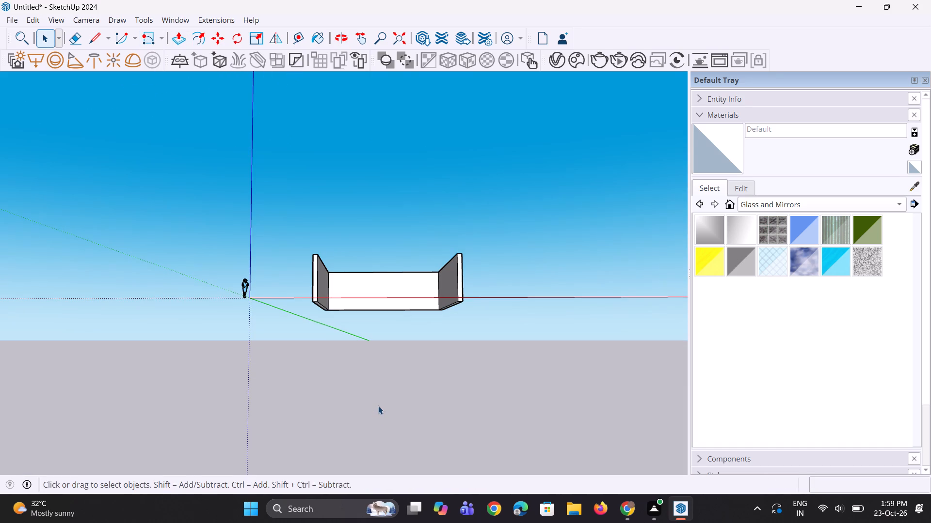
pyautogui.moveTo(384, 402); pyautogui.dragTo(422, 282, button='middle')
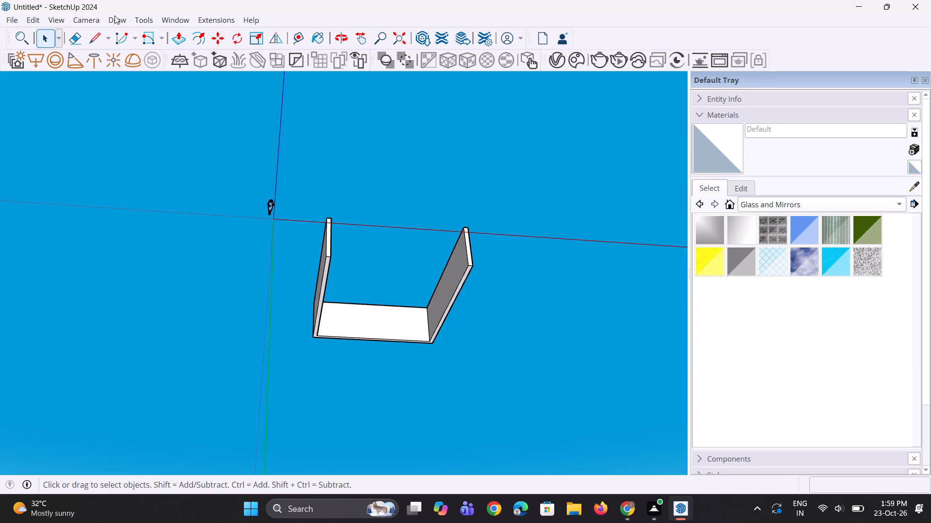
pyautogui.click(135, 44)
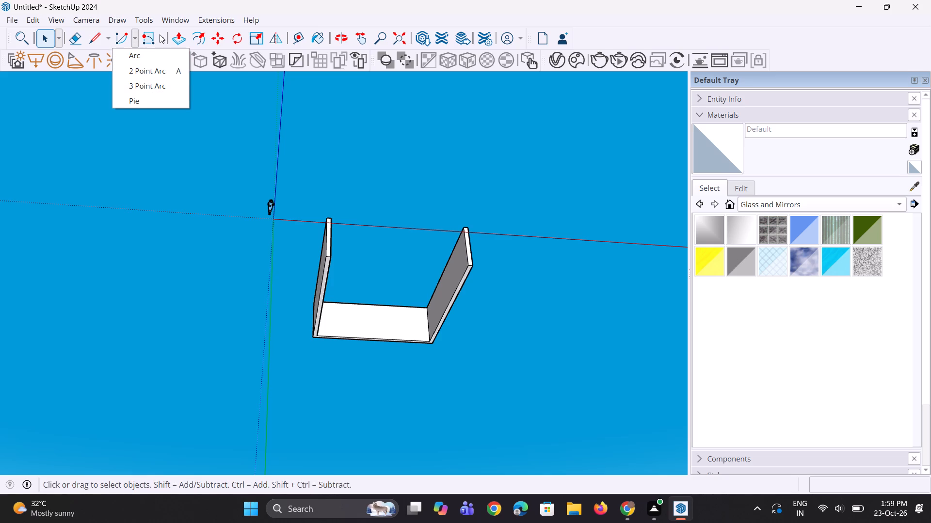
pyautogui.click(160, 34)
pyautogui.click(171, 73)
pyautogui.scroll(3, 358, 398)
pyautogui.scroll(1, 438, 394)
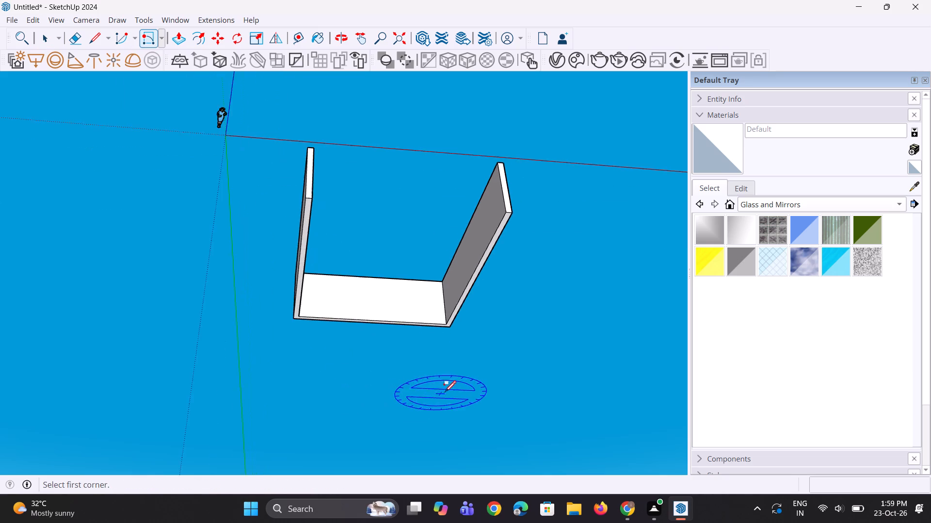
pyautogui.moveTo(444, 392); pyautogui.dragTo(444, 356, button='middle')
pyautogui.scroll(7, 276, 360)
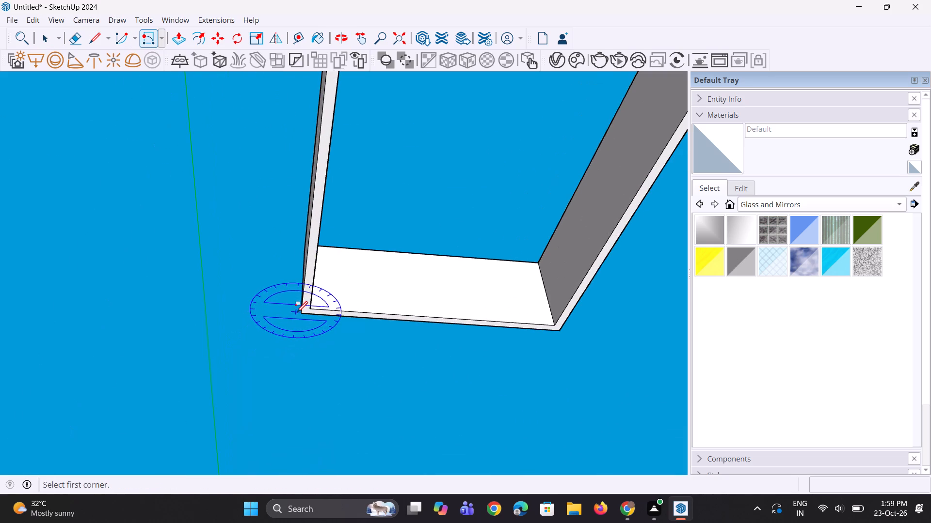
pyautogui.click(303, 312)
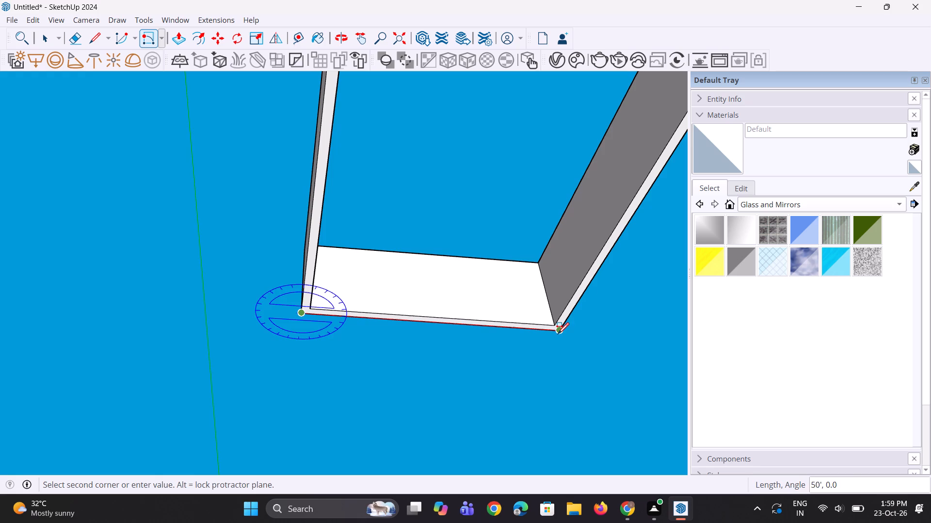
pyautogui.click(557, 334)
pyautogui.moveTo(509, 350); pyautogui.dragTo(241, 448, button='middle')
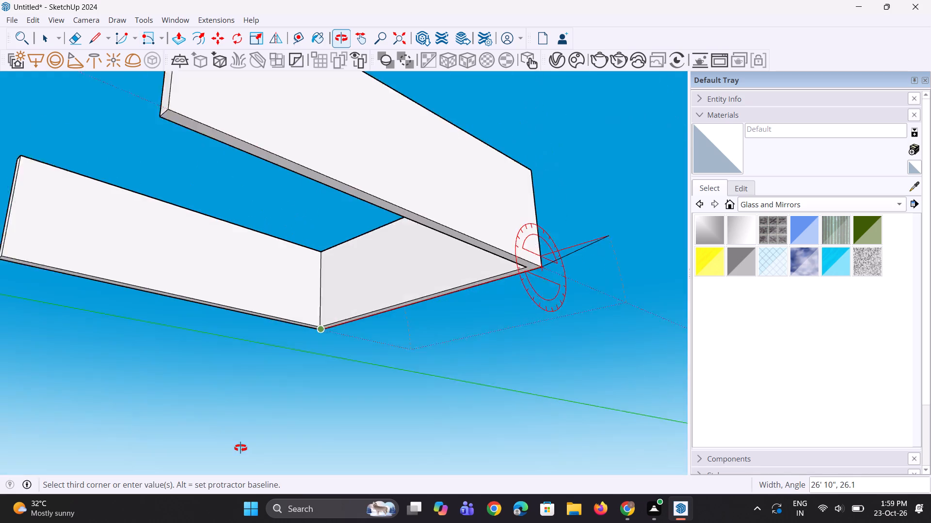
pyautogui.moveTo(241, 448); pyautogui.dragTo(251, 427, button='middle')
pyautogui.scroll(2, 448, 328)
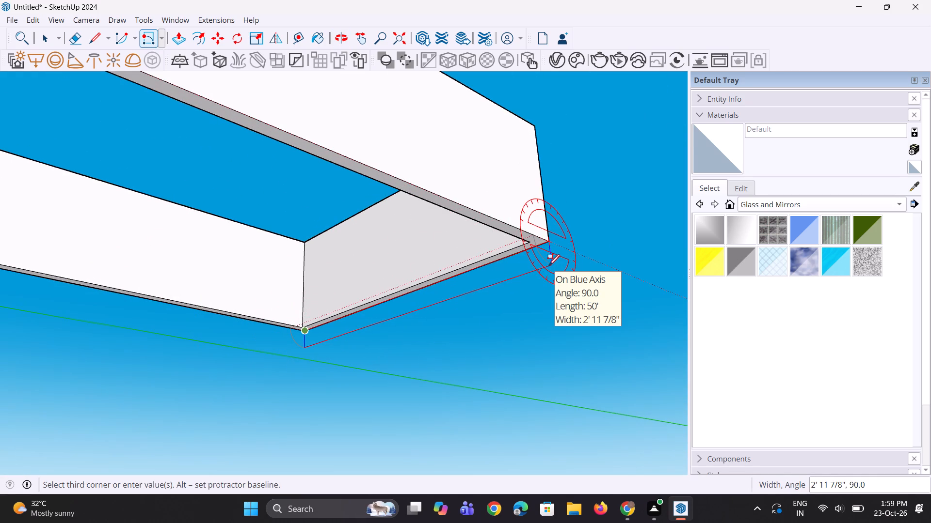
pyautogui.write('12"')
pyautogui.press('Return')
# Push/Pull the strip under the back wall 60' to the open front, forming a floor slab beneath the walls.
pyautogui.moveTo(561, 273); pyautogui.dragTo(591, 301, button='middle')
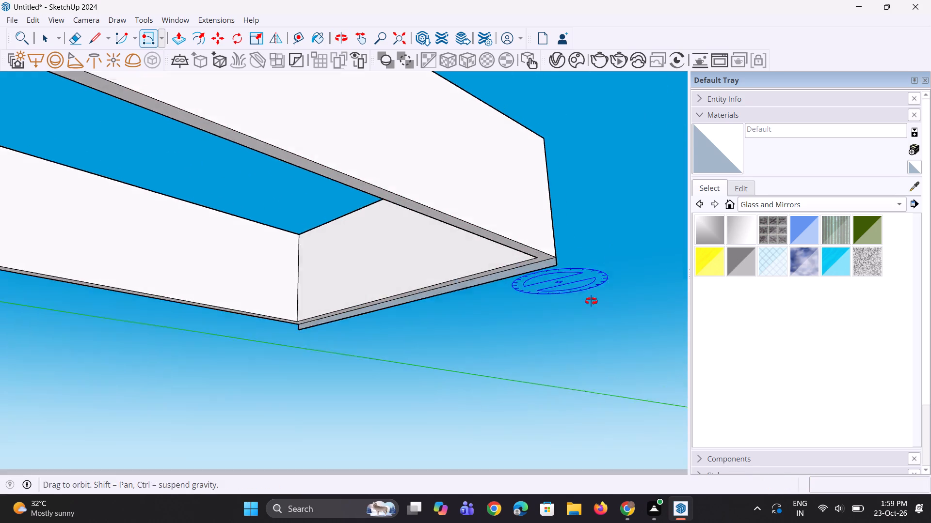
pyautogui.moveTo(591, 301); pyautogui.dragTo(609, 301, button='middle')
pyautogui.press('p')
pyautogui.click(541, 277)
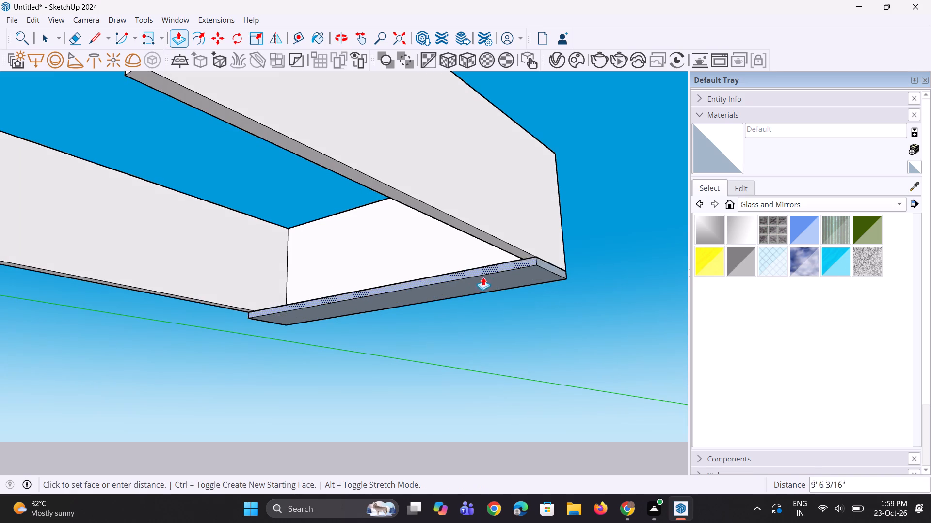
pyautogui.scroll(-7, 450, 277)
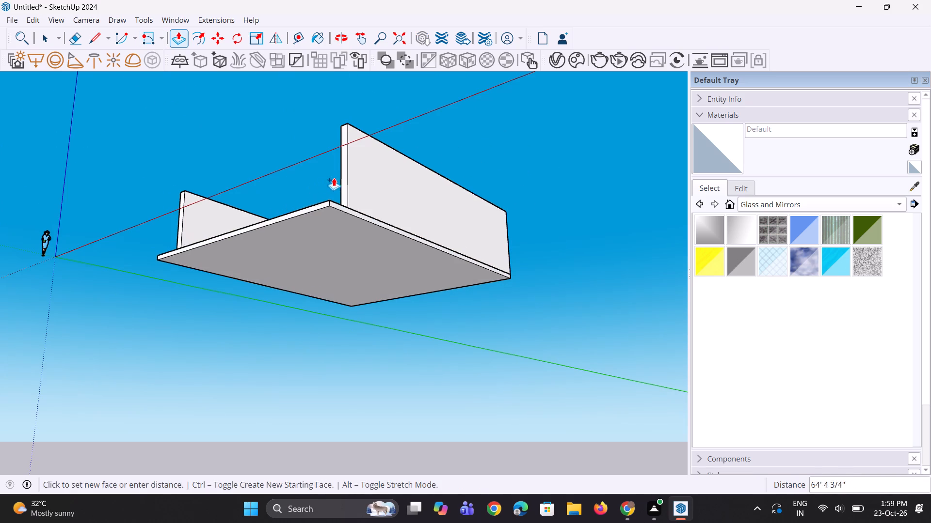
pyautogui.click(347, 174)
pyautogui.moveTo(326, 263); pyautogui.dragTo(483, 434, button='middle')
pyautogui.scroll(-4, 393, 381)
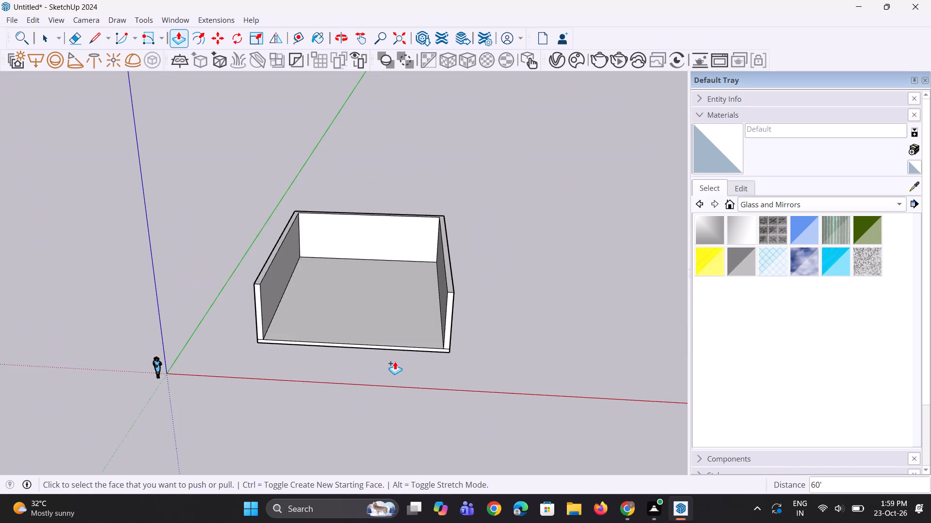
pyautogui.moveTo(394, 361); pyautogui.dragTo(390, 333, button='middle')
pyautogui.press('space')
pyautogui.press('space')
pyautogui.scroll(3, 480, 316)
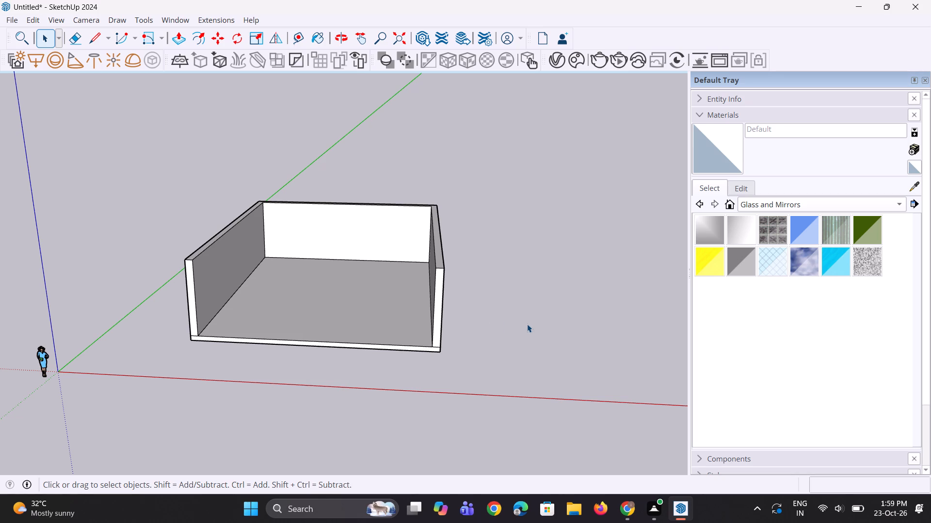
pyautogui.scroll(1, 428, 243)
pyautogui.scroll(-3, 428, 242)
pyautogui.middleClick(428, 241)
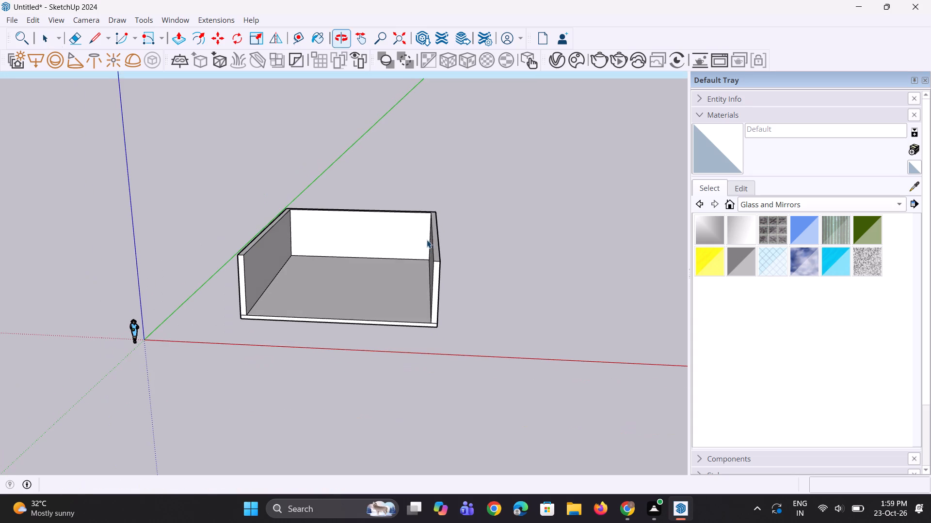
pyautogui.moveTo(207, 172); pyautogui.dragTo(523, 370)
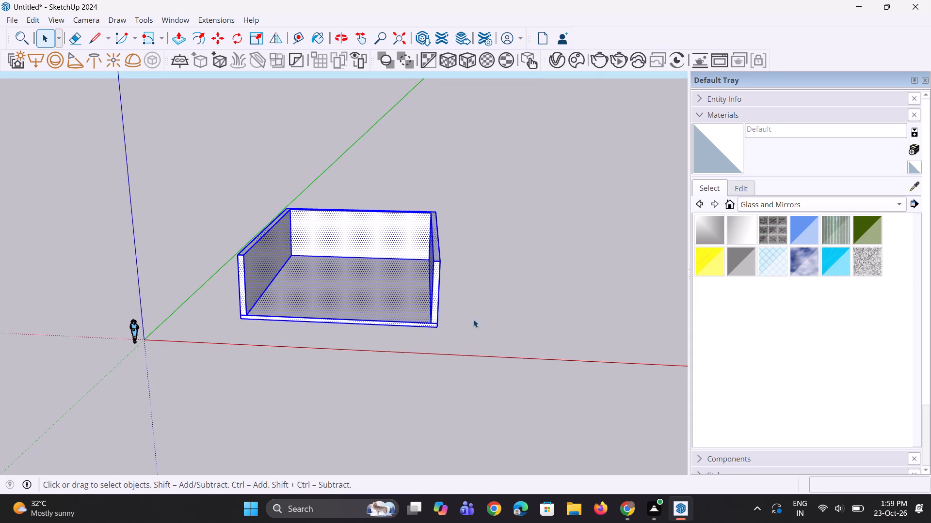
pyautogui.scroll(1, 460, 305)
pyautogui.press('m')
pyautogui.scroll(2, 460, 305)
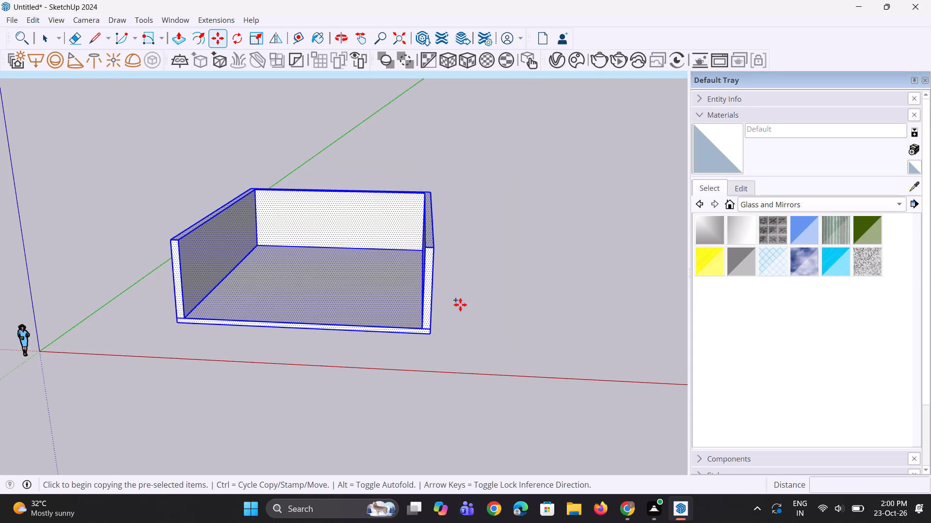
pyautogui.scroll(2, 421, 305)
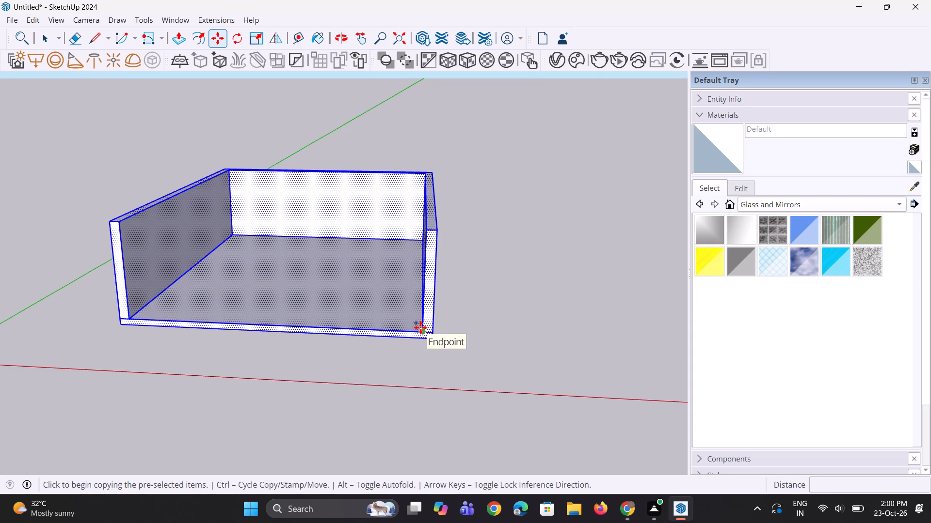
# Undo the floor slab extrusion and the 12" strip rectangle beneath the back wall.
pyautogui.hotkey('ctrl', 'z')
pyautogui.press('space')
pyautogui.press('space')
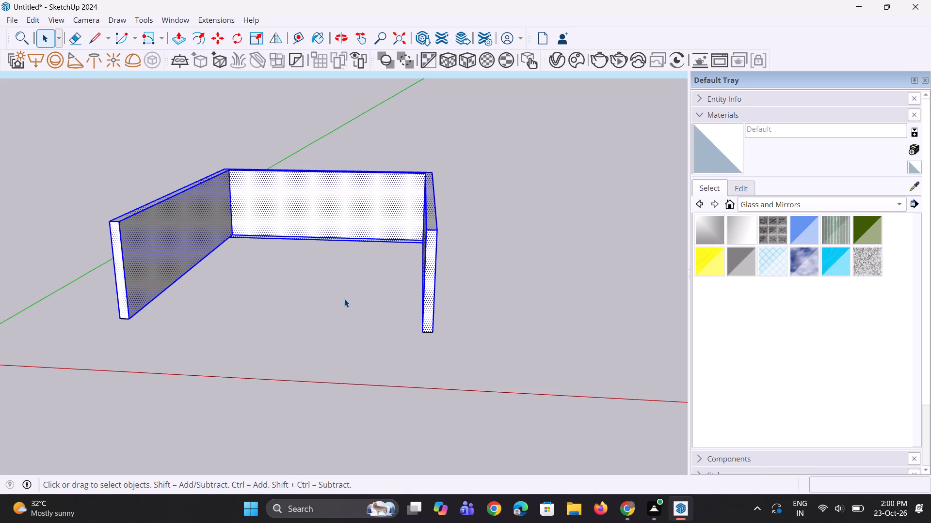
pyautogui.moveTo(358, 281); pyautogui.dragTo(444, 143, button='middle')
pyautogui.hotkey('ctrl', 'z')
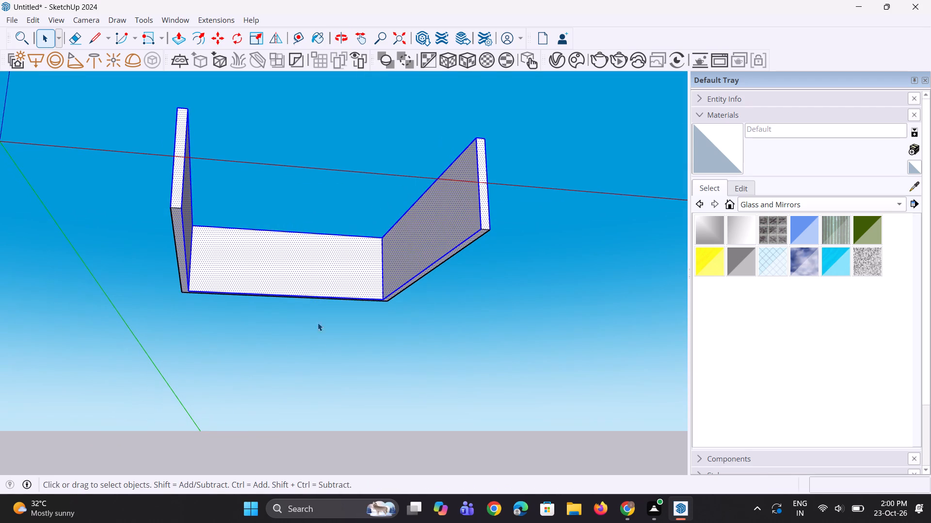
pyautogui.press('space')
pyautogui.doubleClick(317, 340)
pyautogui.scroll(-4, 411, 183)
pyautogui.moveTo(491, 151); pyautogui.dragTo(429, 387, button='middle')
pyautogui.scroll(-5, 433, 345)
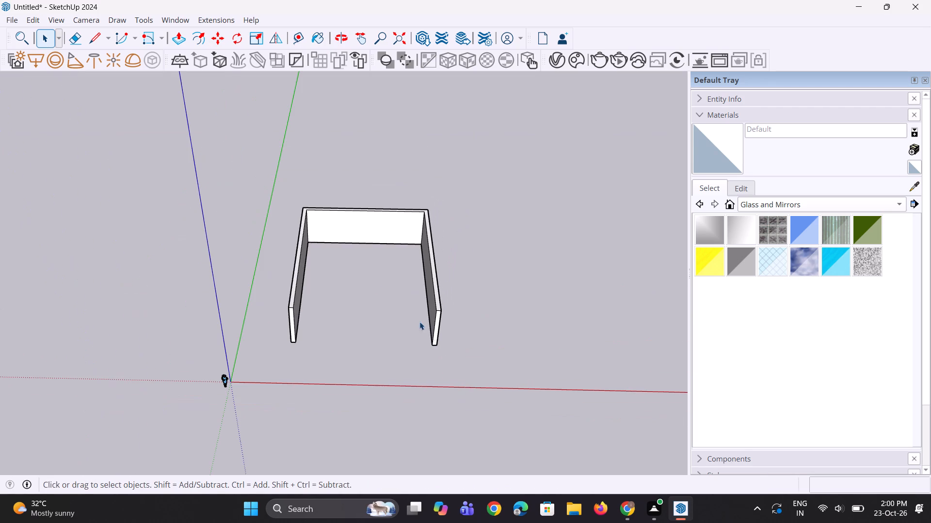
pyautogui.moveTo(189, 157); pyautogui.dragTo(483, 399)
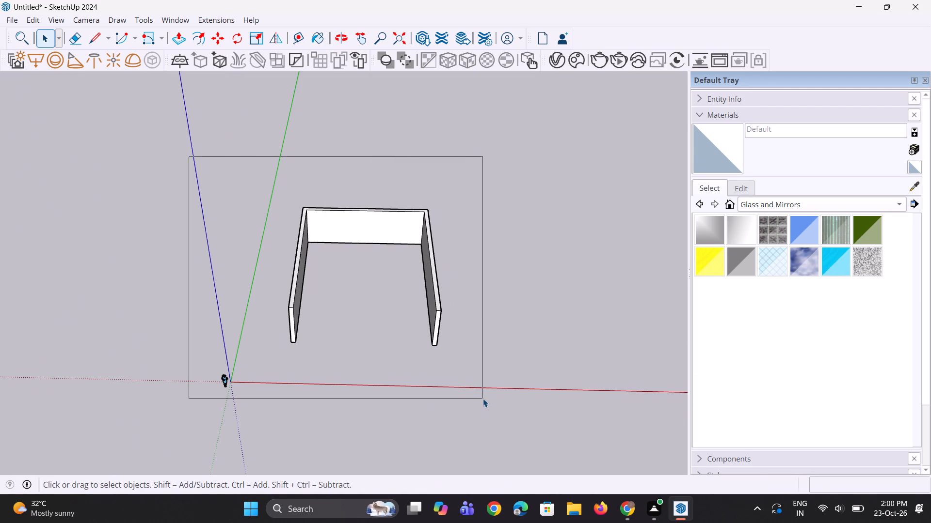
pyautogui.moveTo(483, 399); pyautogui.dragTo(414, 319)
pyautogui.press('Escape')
# Draw a 50' by 12" rotated rectangle downward from the outer bottom edge of the back wall, spanning its two corners.
pyautogui.moveTo(405, 364); pyautogui.dragTo(454, 265, button='middle')
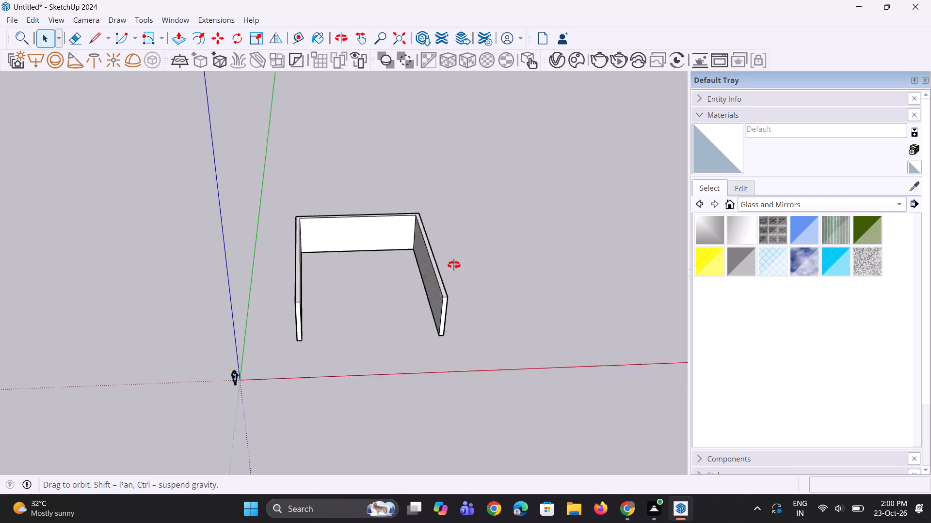
pyautogui.moveTo(454, 265); pyautogui.dragTo(440, 79, button='middle')
pyautogui.scroll(1, 249, 31)
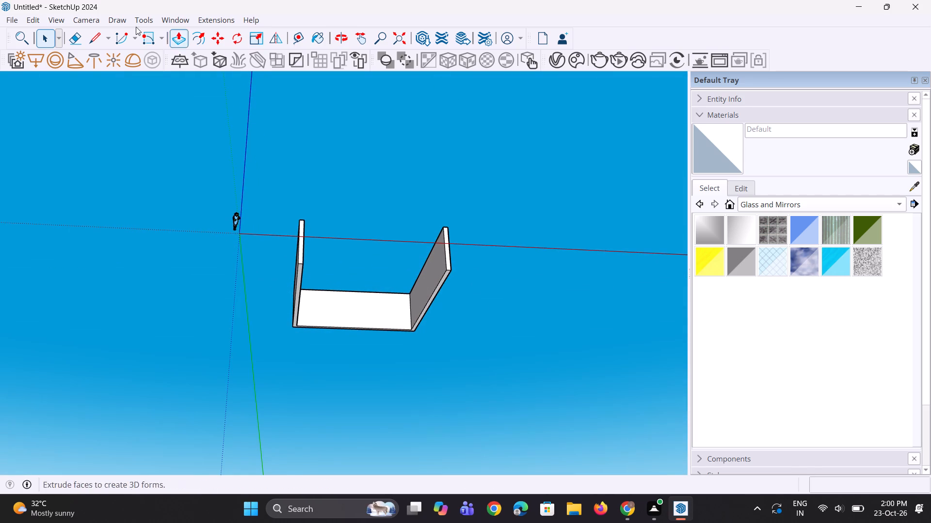
pyautogui.click(162, 41)
pyautogui.click(191, 73)
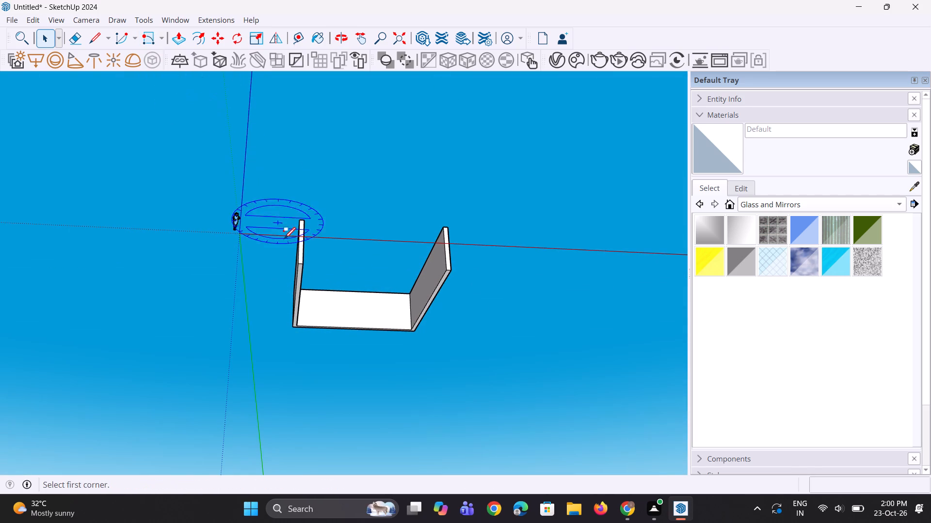
pyautogui.scroll(7, 318, 304)
pyautogui.moveTo(459, 312); pyautogui.dragTo(457, 298, button='middle')
pyautogui.scroll(3, 231, 364)
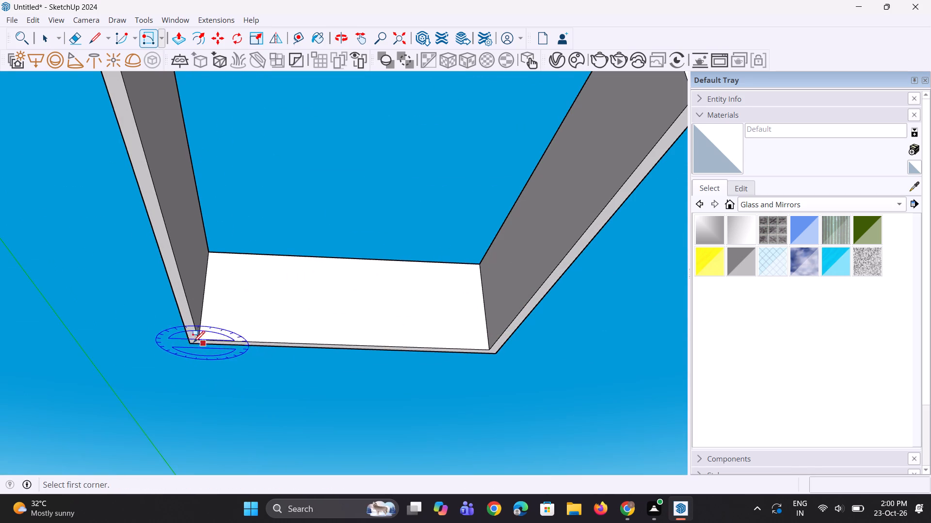
pyautogui.click(189, 342)
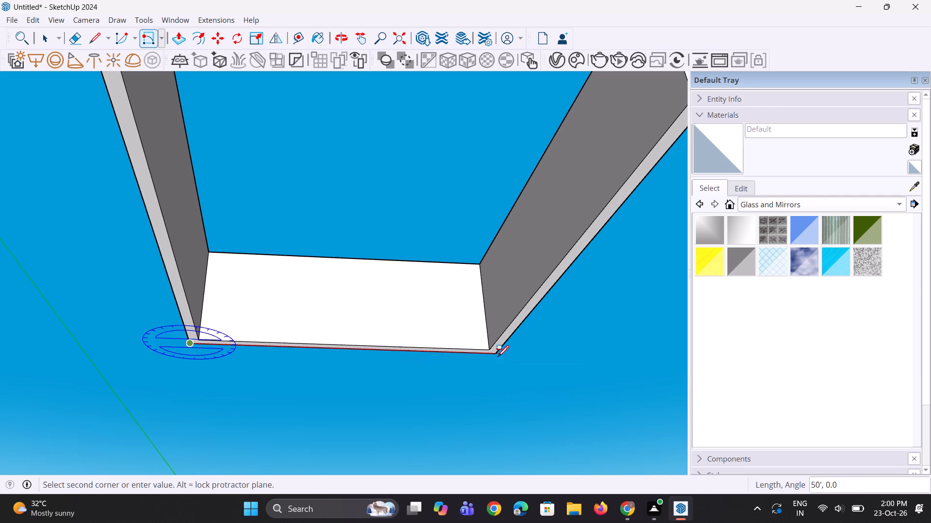
pyautogui.click(495, 355)
pyautogui.moveTo(498, 378); pyautogui.dragTo(311, 397, button='middle')
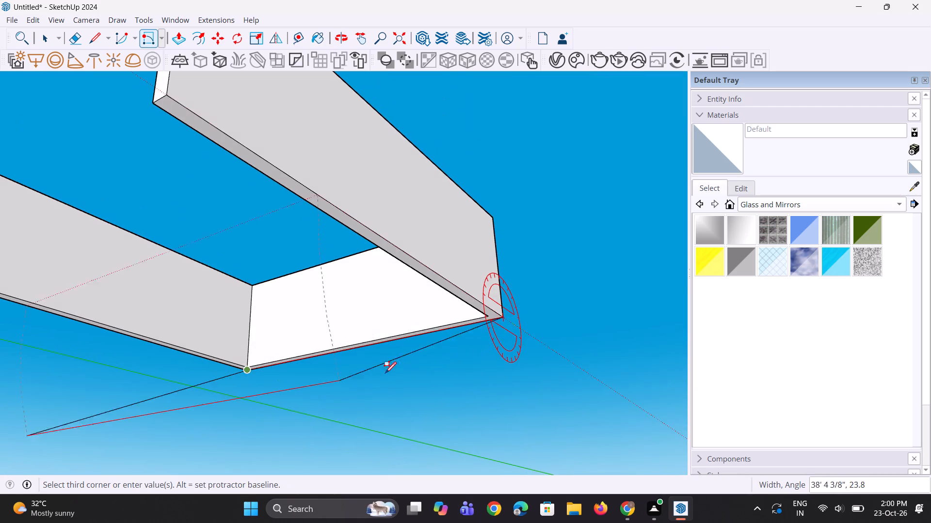
pyautogui.write('12"')
pyautogui.press('Return')
# Push/Pull the 12" strip under the back wall 60' to the open front, forming the floor slab.
pyautogui.moveTo(492, 351); pyautogui.dragTo(566, 366, button='middle')
pyautogui.scroll(1, 566, 366)
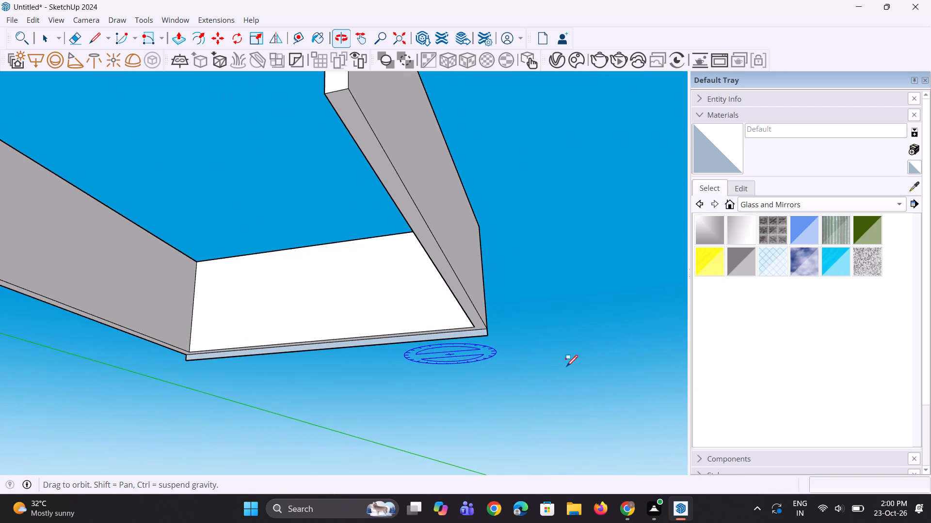
pyautogui.press('space')
pyautogui.press('p')
pyautogui.click(460, 335)
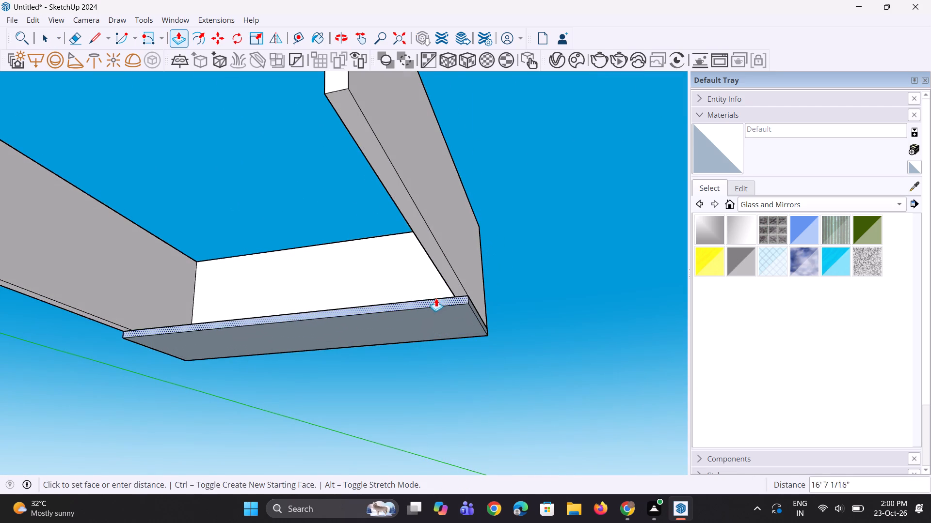
pyautogui.scroll(-2, 376, 246)
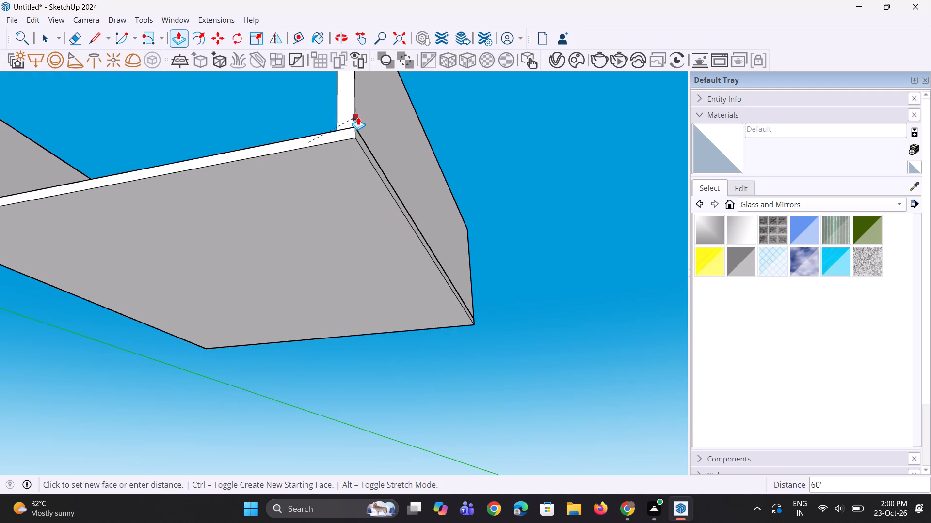
pyautogui.click(356, 115)
pyautogui.scroll(-5, 376, 216)
pyautogui.moveTo(392, 247); pyautogui.dragTo(462, 421, button='middle')
pyautogui.press('space')
pyautogui.press('space')
# Copy the whole room shell straight up 17' so the copy sits on top of the original walls.
pyautogui.scroll(-6, 439, 383)
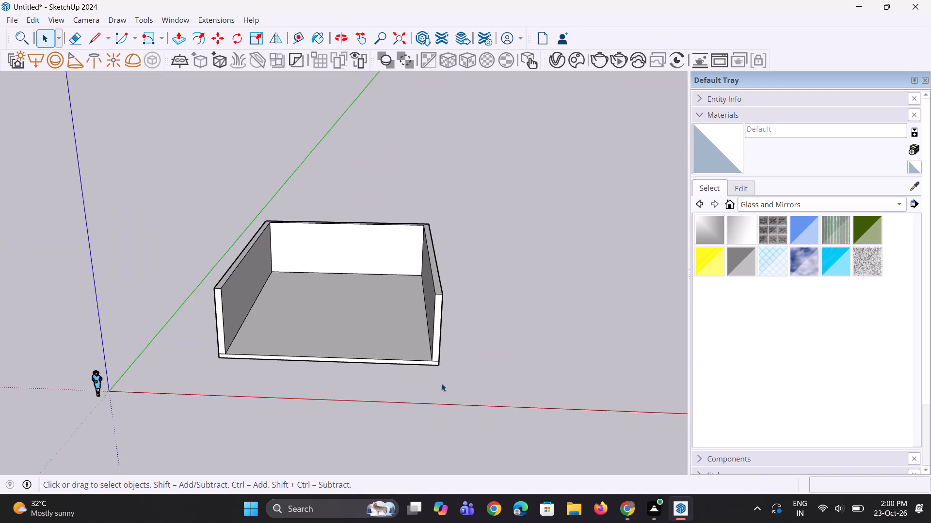
pyautogui.scroll(-4, 443, 383)
pyautogui.moveTo(237, 213); pyautogui.dragTo(501, 408)
pyautogui.moveTo(499, 407); pyautogui.dragTo(487, 380, button='middle')
pyautogui.scroll(2, 464, 374)
pyautogui.press('m')
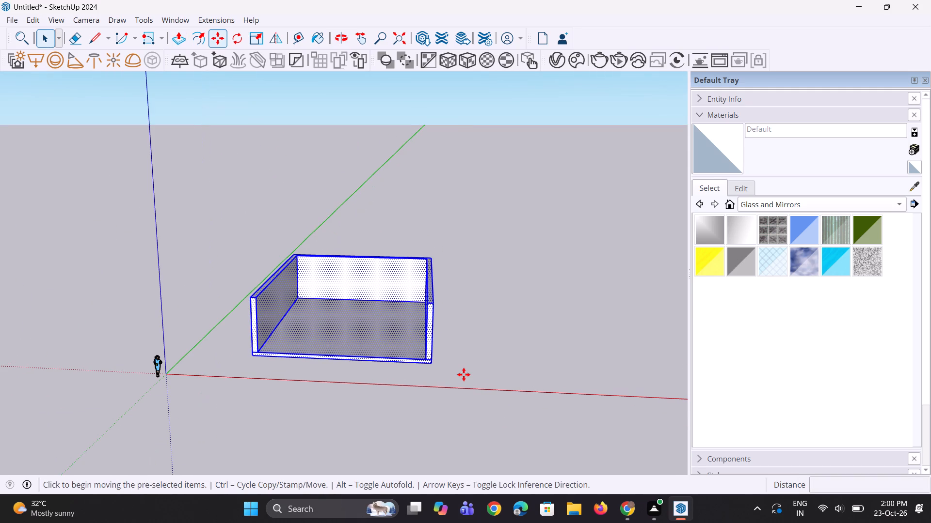
pyautogui.scroll(4, 438, 369)
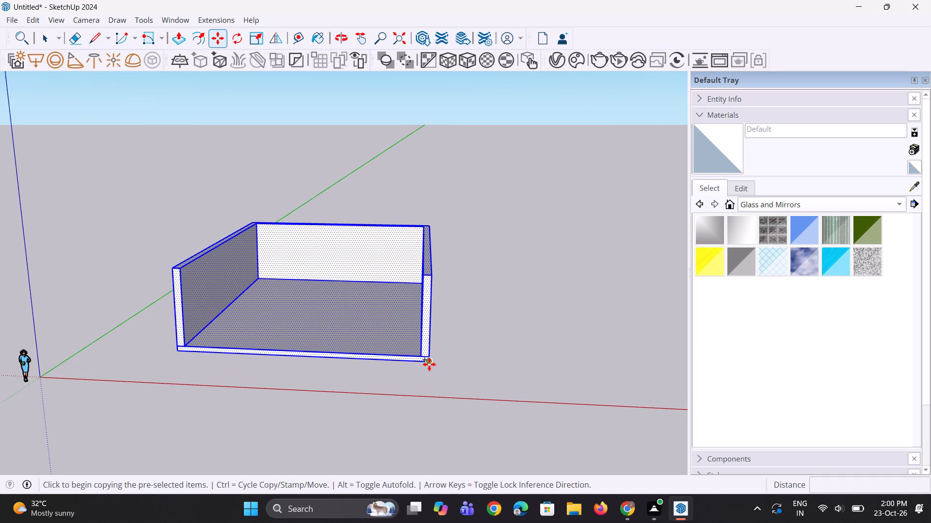
pyautogui.click(428, 364)
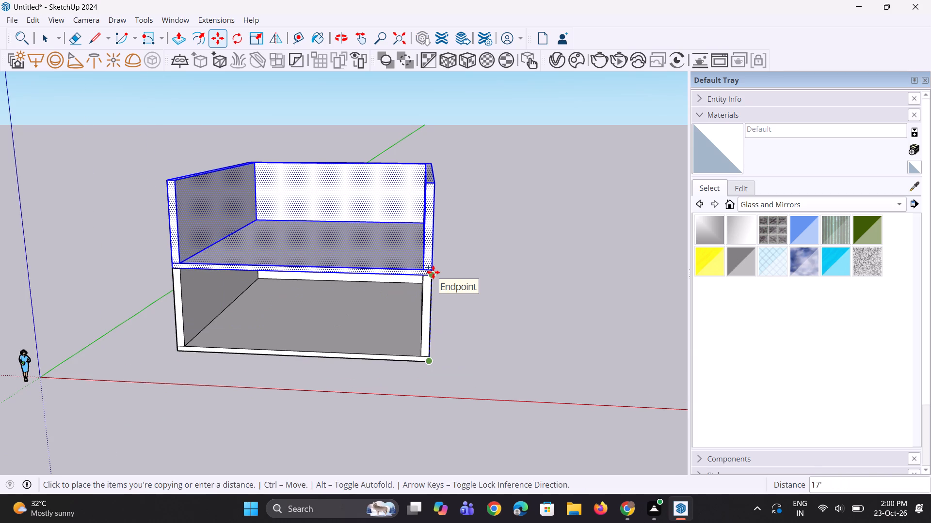
pyautogui.click(433, 272)
pyautogui.moveTo(423, 307); pyautogui.dragTo(411, 311, button='middle')
pyautogui.press('space')
pyautogui.press('space')
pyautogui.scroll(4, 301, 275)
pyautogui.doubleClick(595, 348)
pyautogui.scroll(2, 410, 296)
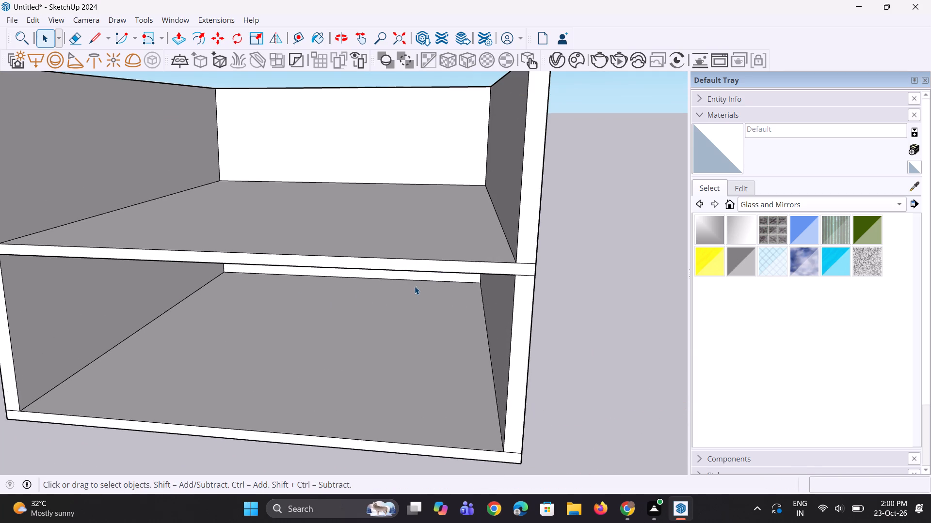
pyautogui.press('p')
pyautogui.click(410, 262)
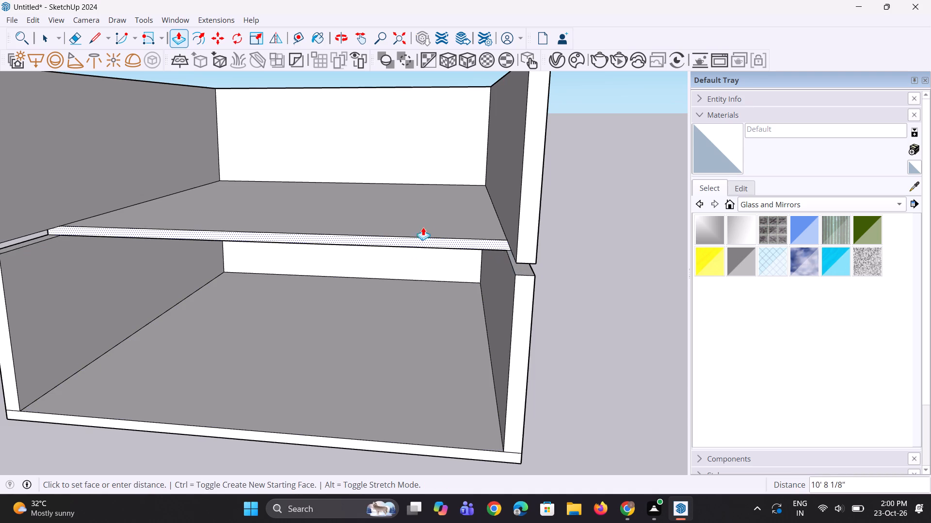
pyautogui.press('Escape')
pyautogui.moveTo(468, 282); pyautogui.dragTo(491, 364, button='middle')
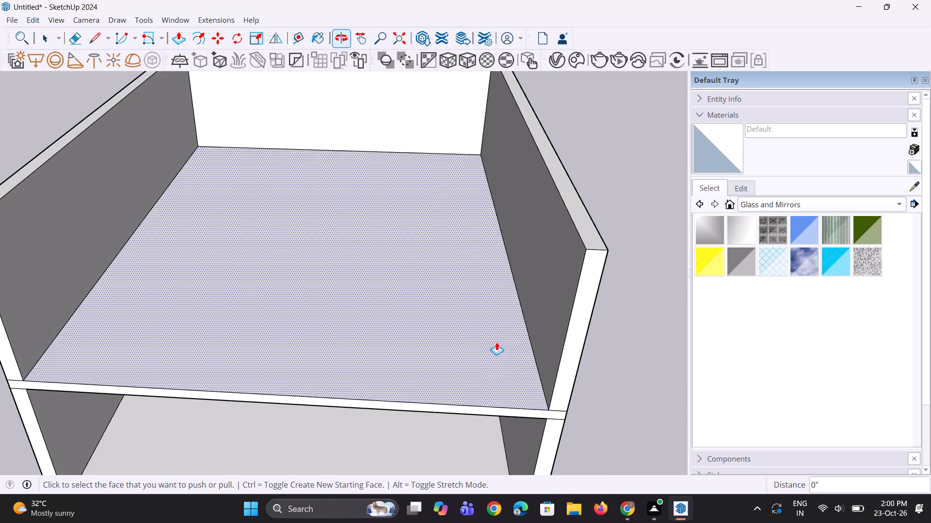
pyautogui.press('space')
# Draw 1' lines across the intermediate slab's front face at the inner faces of both side walls.
pyautogui.scroll(-8, 502, 322)
pyautogui.moveTo(512, 352); pyautogui.dragTo(508, 311, button='middle')
pyautogui.scroll(5, 515, 337)
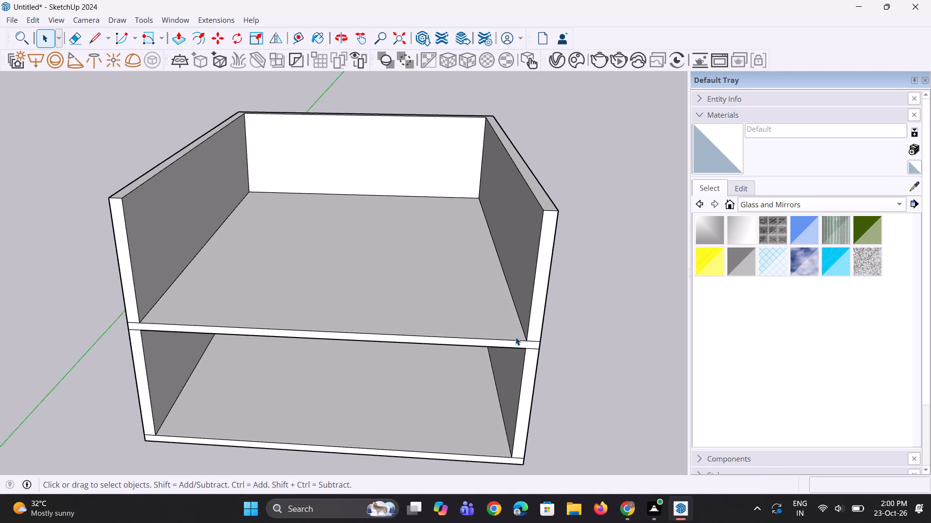
pyautogui.press('l')
pyautogui.scroll(6, 515, 337)
pyautogui.click(532, 348)
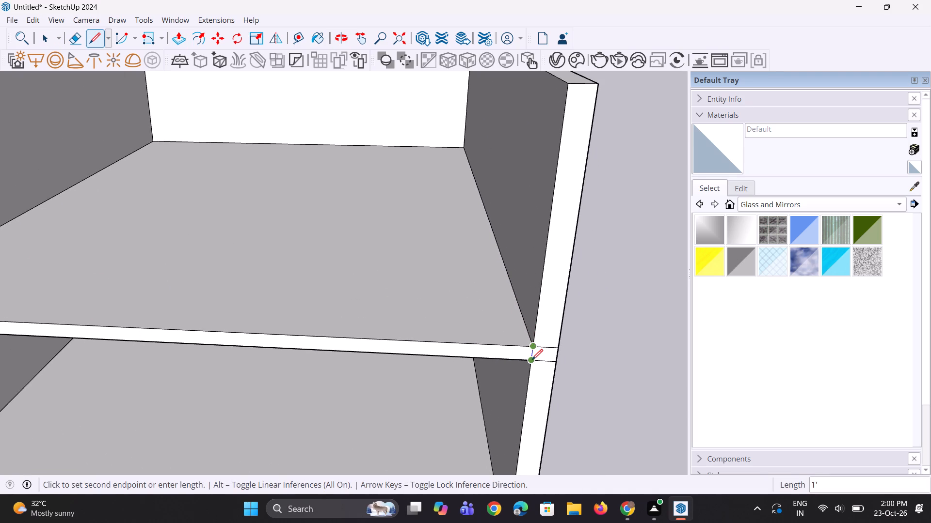
pyautogui.click(532, 360)
pyautogui.scroll(-4, 545, 350)
pyautogui.scroll(-4, 498, 352)
pyautogui.scroll(3, 345, 360)
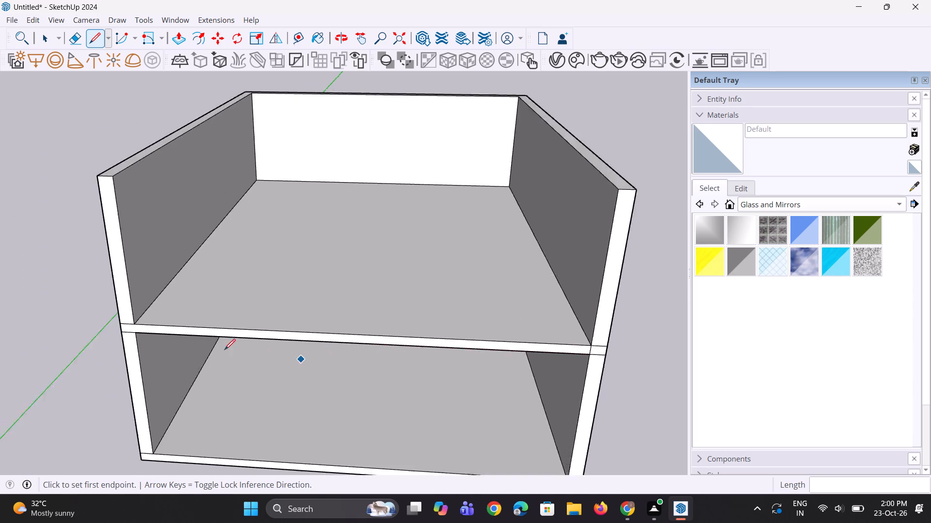
pyautogui.scroll(1, 225, 350)
pyautogui.scroll(3, 47, 292)
pyautogui.scroll(1, 96, 320)
pyautogui.click(110, 323)
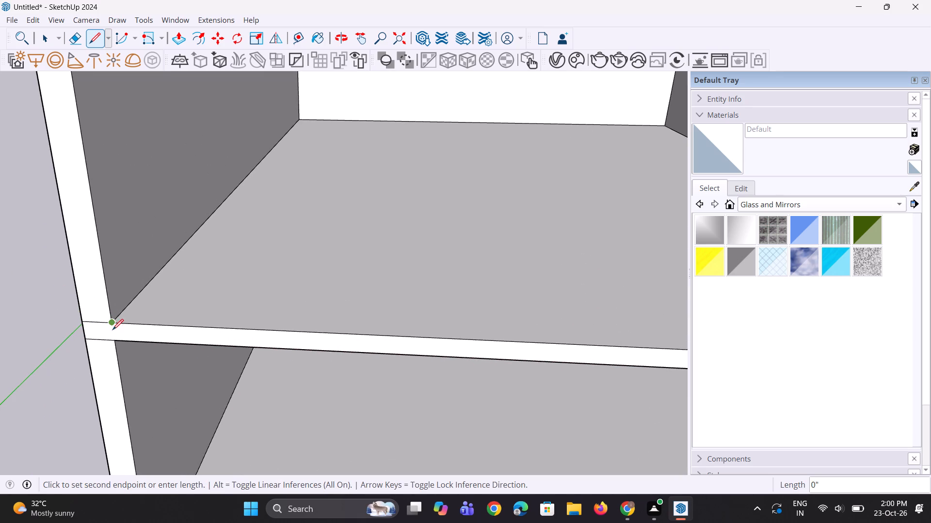
pyautogui.click(113, 344)
pyautogui.scroll(-5, 125, 345)
# Push the intermediate slab's front face between the side walls back 58' 5 3/8" to the back wall, removing that floor.
pyautogui.press('p')
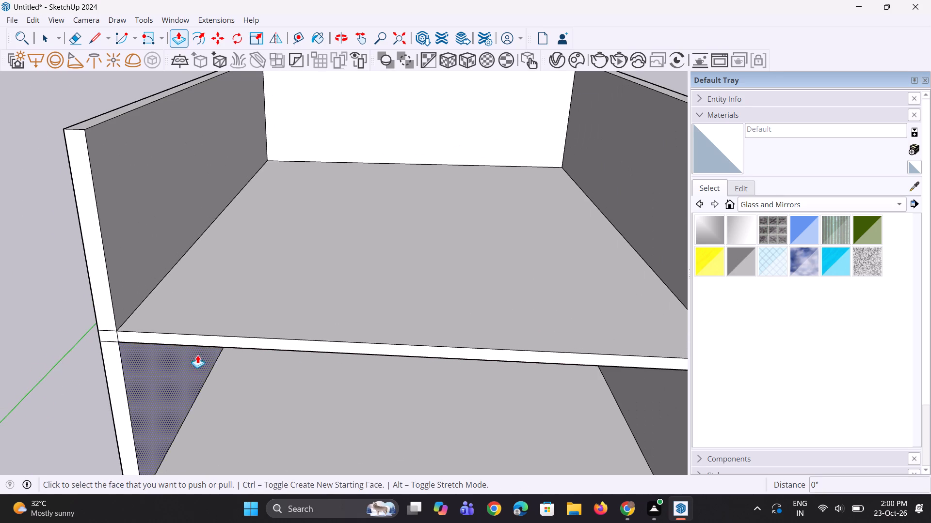
pyautogui.click(219, 346)
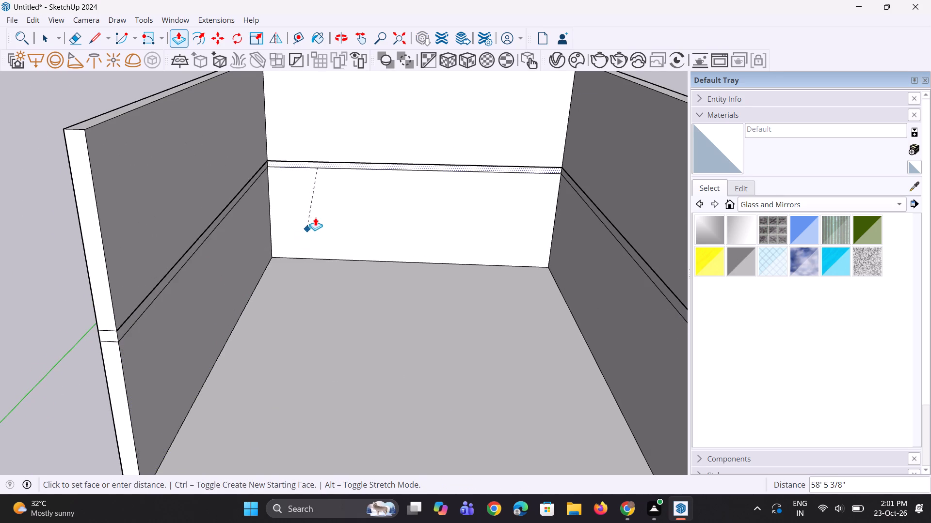
pyautogui.click(329, 154)
pyautogui.moveTo(442, 280); pyautogui.dragTo(351, 225, button='middle')
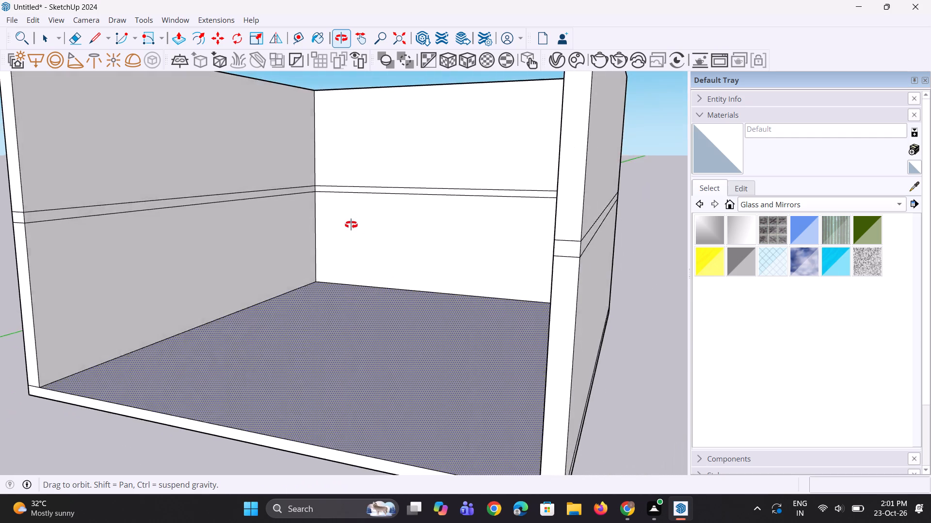
pyautogui.moveTo(351, 225); pyautogui.dragTo(443, 244, button='middle')
pyautogui.scroll(-10, 400, 323)
pyautogui.moveTo(400, 311); pyautogui.dragTo(322, 325, button='middle')
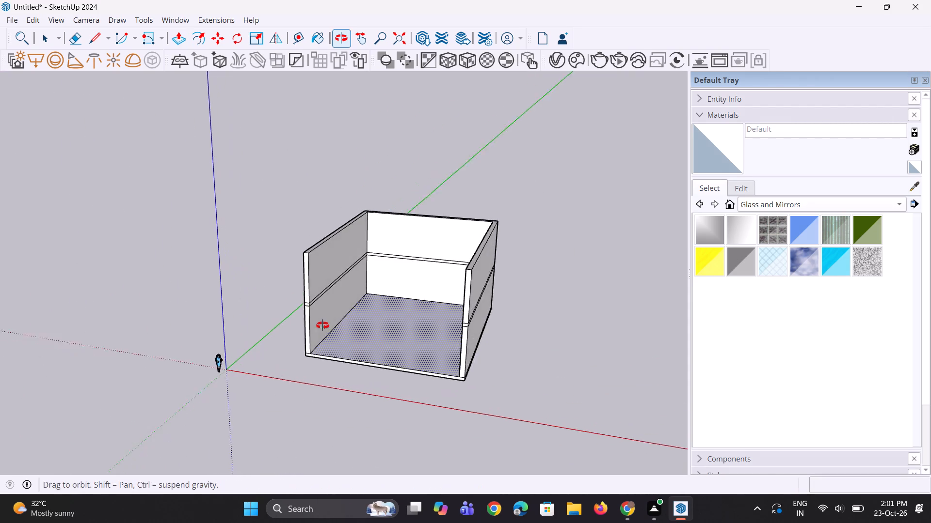
pyautogui.moveTo(322, 325); pyautogui.dragTo(322, 325, button='middle')
pyautogui.scroll(-1, 322, 317)
# Erase the upper of the two leftover slab lines on the left wall's inner face and front end.
pyautogui.scroll(4, 321, 308)
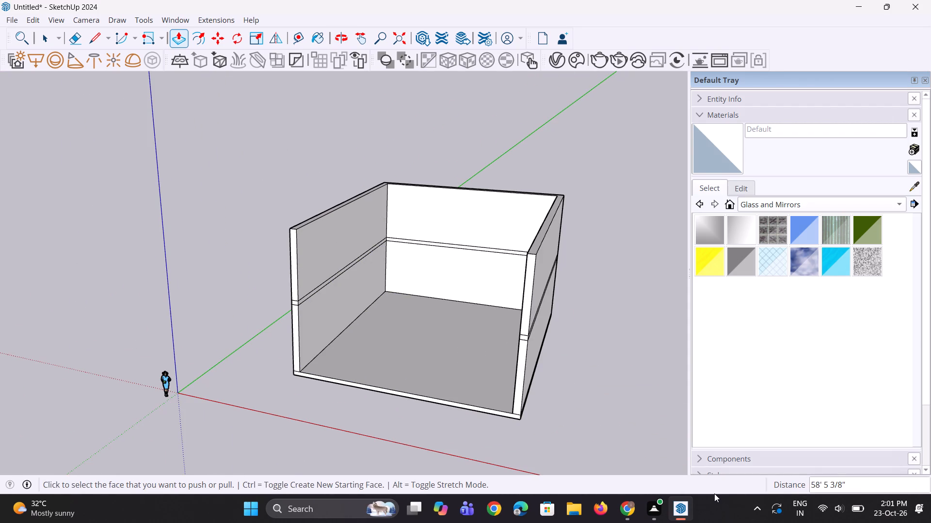
pyautogui.scroll(3, 606, 462)
pyautogui.scroll(5, 289, 271)
pyautogui.scroll(4, 161, 241)
pyautogui.press('e')
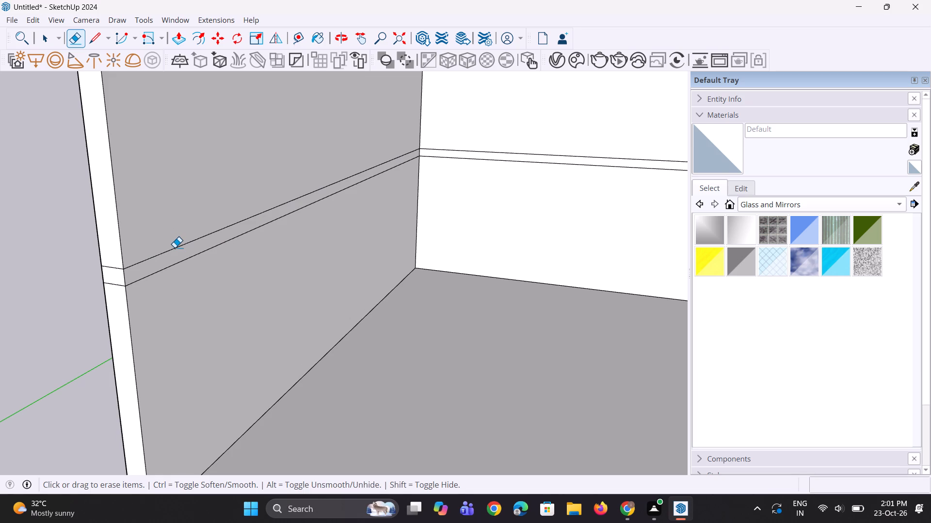
pyautogui.click(175, 247)
pyautogui.scroll(-7, 220, 267)
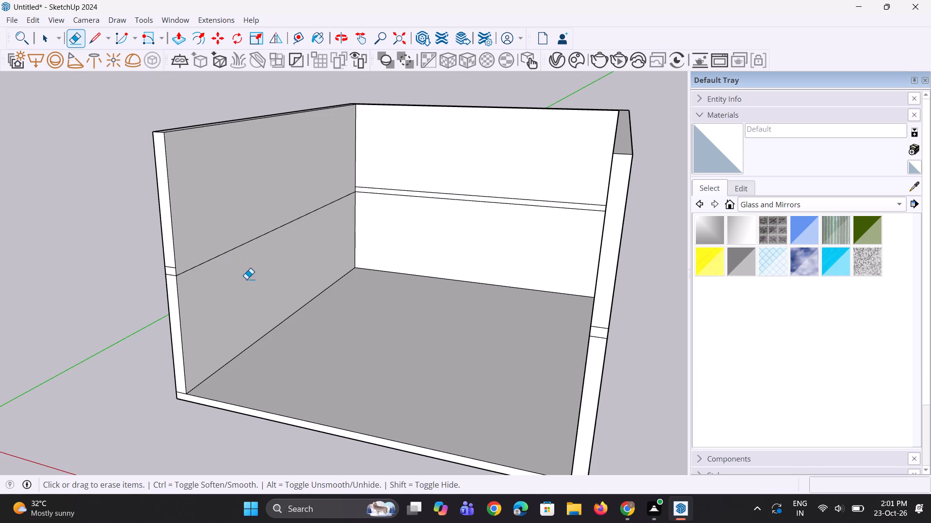
pyautogui.scroll(4, 187, 270)
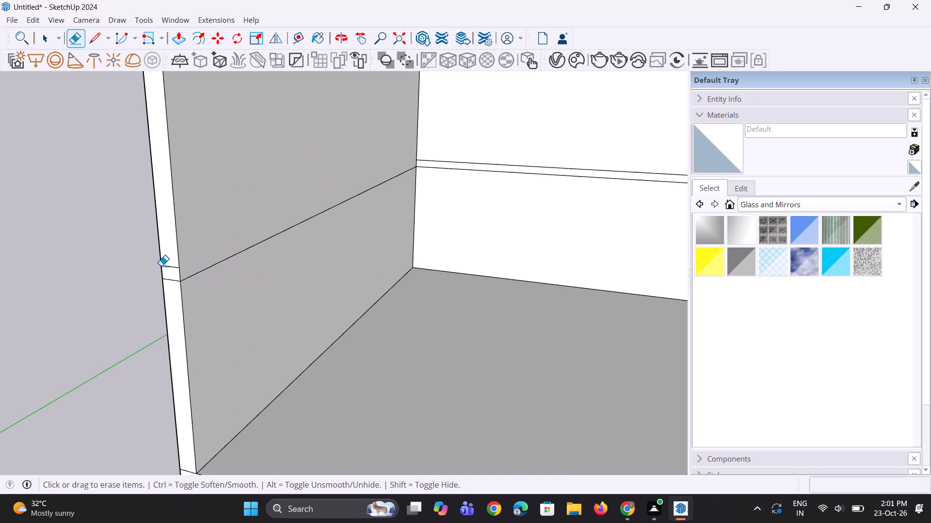
pyautogui.scroll(4, 161, 266)
pyautogui.click(178, 270)
pyautogui.click(182, 268)
pyautogui.press('space')
# Copy the remaining horizontal line on the left wall's inner face a short distance upward along the wall.
pyautogui.scroll(-3, 226, 307)
pyautogui.press('space')
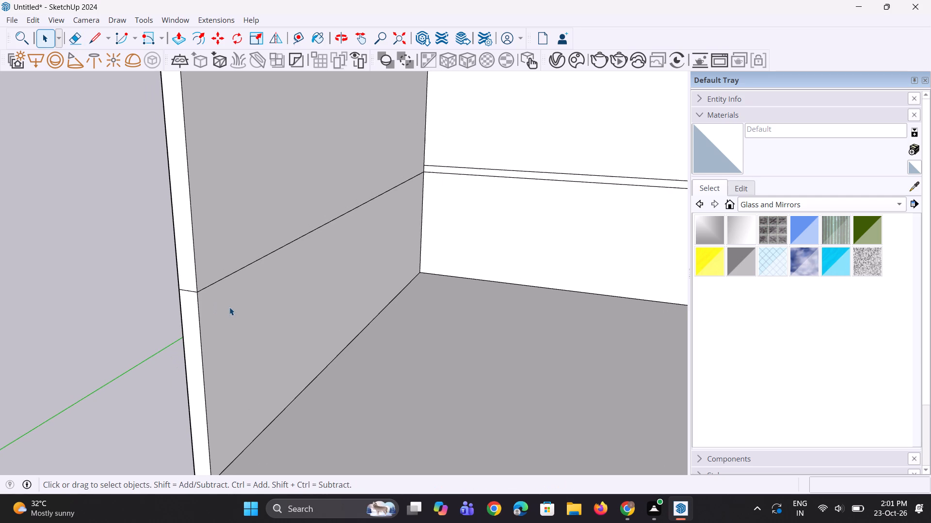
pyautogui.click(228, 277)
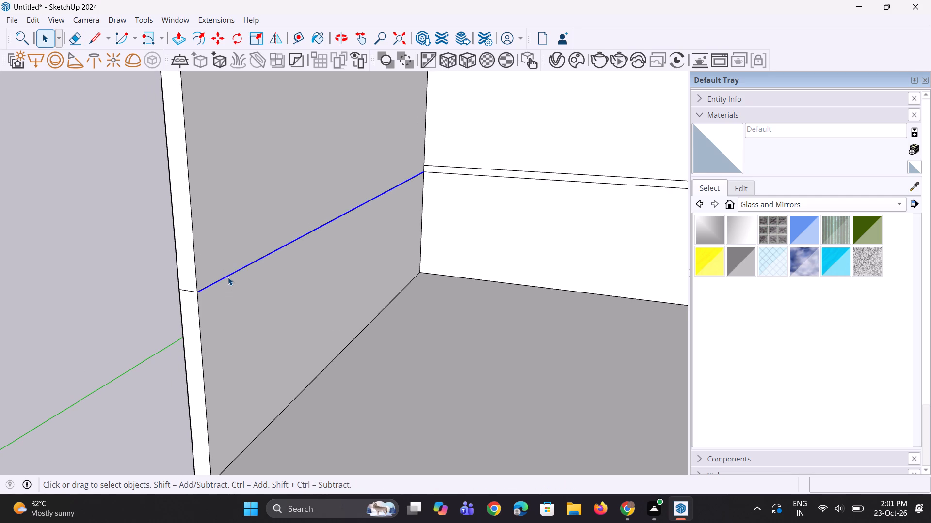
pyautogui.press('m')
pyautogui.scroll(1, 205, 290)
pyautogui.click(195, 290)
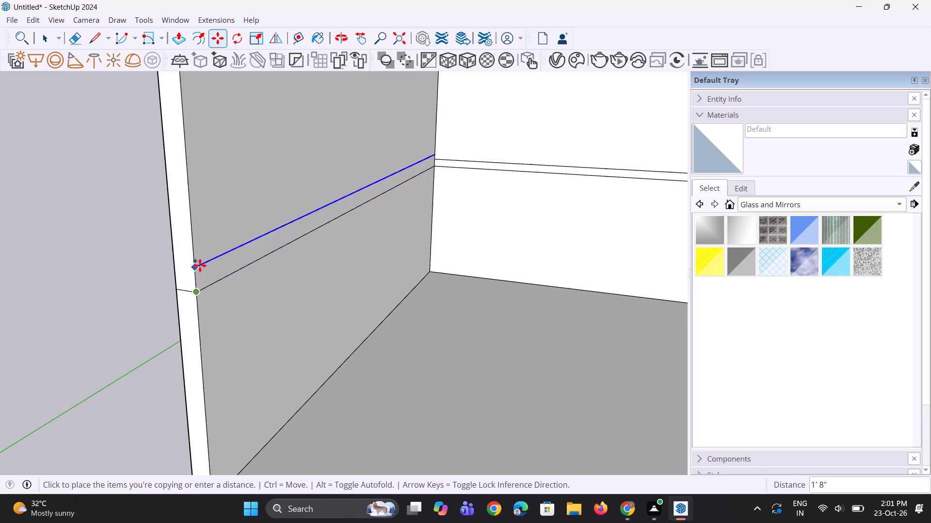
pyautogui.click(199, 254)
pyautogui.scroll(-4, 225, 278)
pyautogui.press('space')
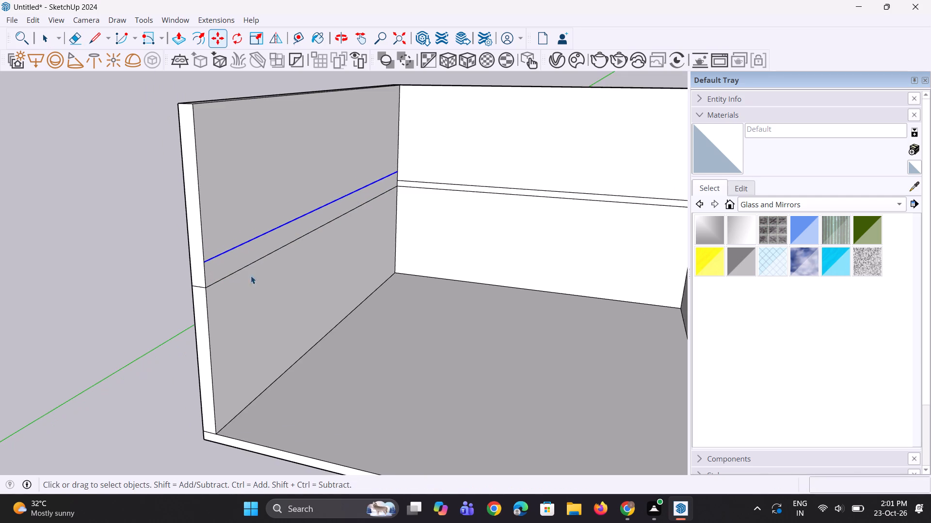
pyautogui.press('space')
# Replace the back wall's upper slab line with an about 47' line from the left wall's copied line to the right wall.
pyautogui.scroll(3, 479, 166)
pyautogui.press('e')
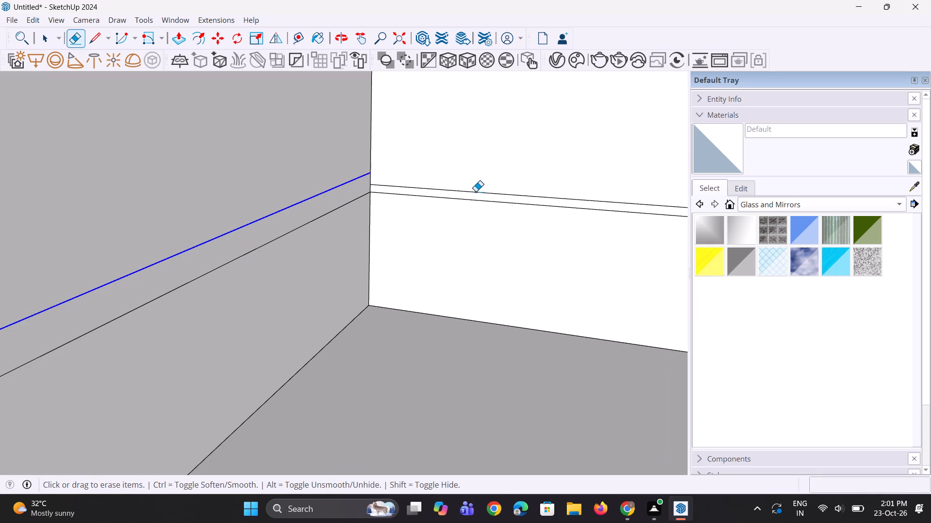
pyautogui.click(476, 191)
pyautogui.scroll(-5, 417, 272)
pyautogui.press('l')
pyautogui.scroll(2, 396, 222)
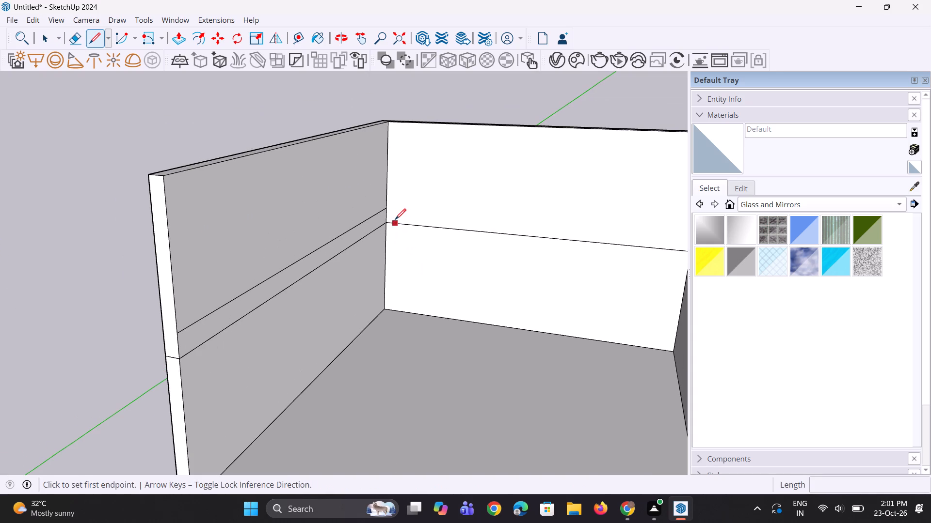
pyautogui.click(386, 208)
pyautogui.scroll(-4, 499, 219)
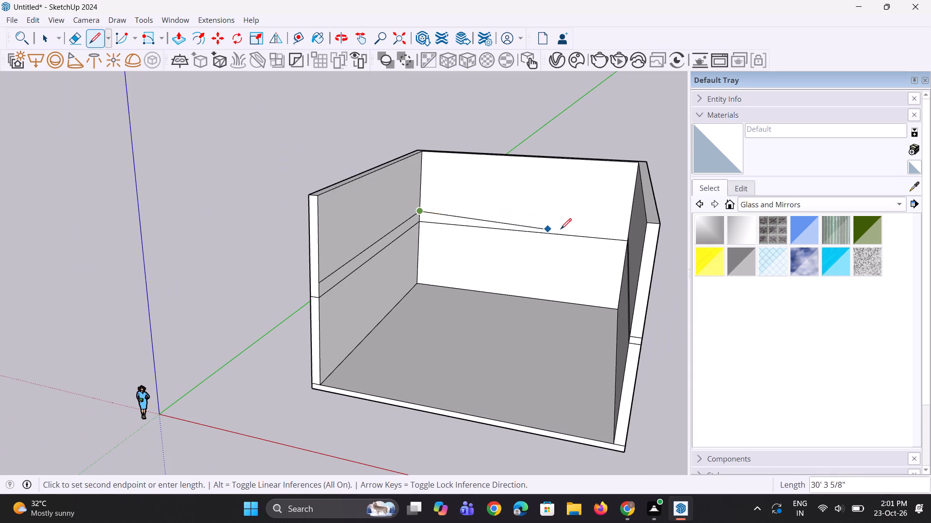
pyautogui.click(628, 227)
# Replace the right wall's upper slab line with an about 58' 6" line from the back wall's new line to the front edge.
pyautogui.moveTo(453, 257); pyautogui.dragTo(655, 268, button='middle')
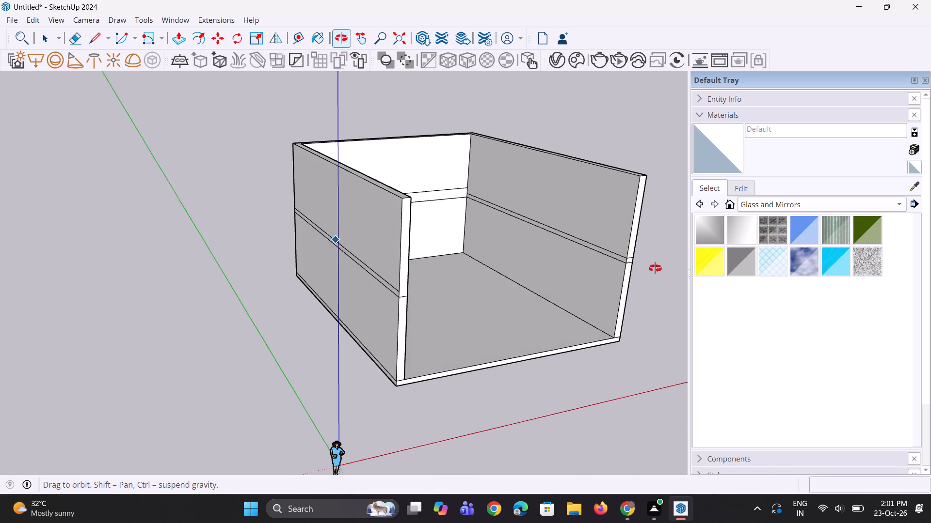
pyautogui.moveTo(655, 268); pyautogui.dragTo(656, 269, button='middle')
pyautogui.scroll(2, 608, 246)
pyautogui.press('space')
pyautogui.scroll(3, 561, 245)
pyautogui.press('e')
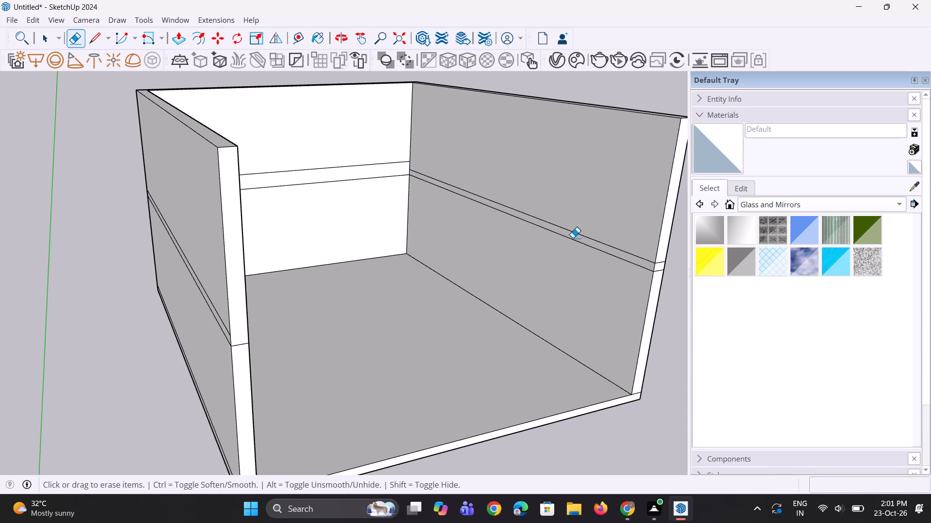
pyautogui.click(578, 234)
pyautogui.scroll(-2, 521, 280)
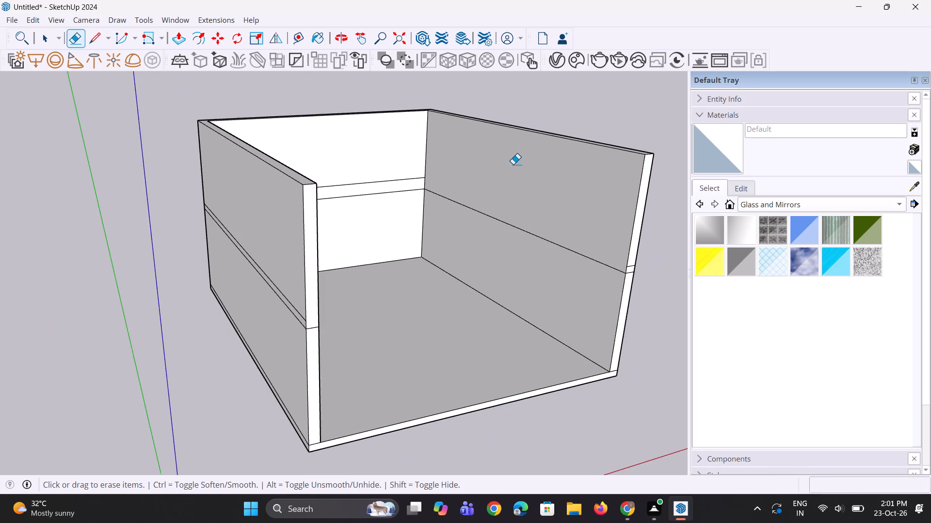
pyautogui.scroll(1, 513, 163)
pyautogui.scroll(3, 382, 188)
pyautogui.press('l')
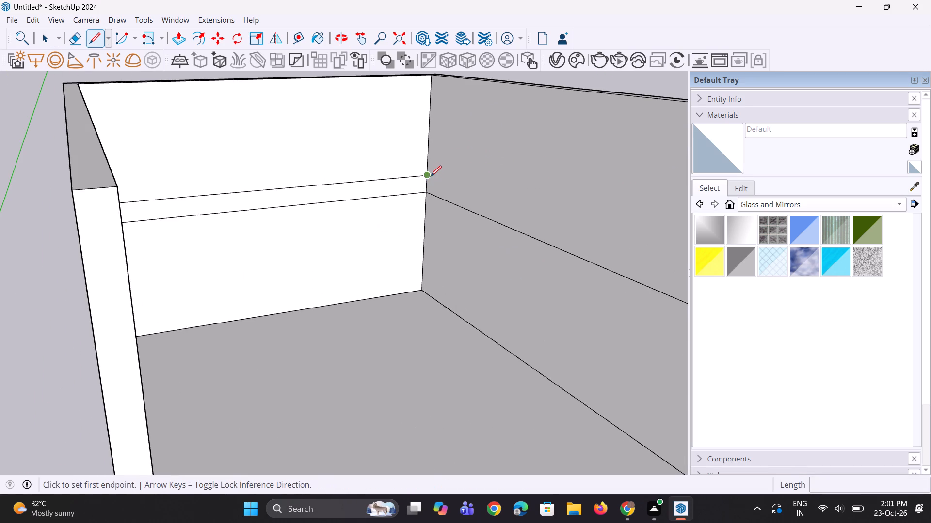
pyautogui.click(428, 175)
pyautogui.scroll(-8, 507, 202)
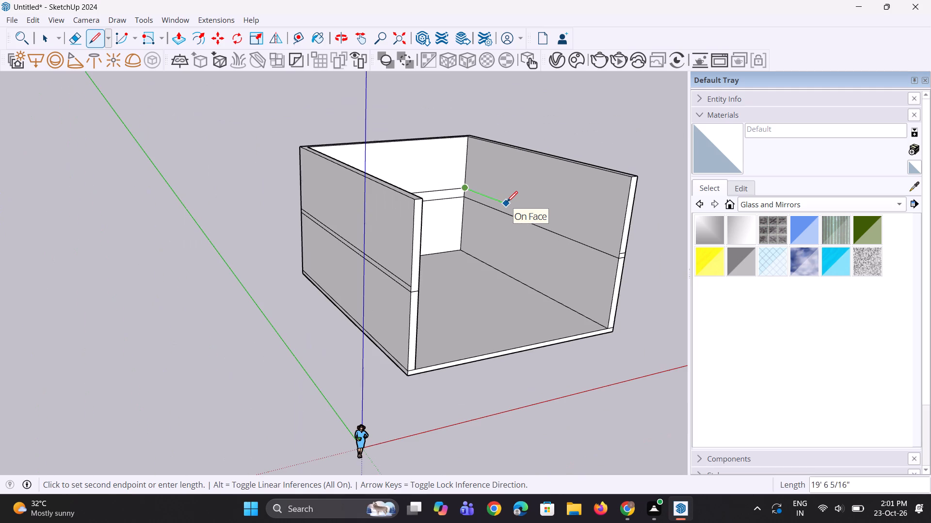
pyautogui.click(624, 245)
pyautogui.moveTo(610, 250); pyautogui.dragTo(438, 235, button='middle')
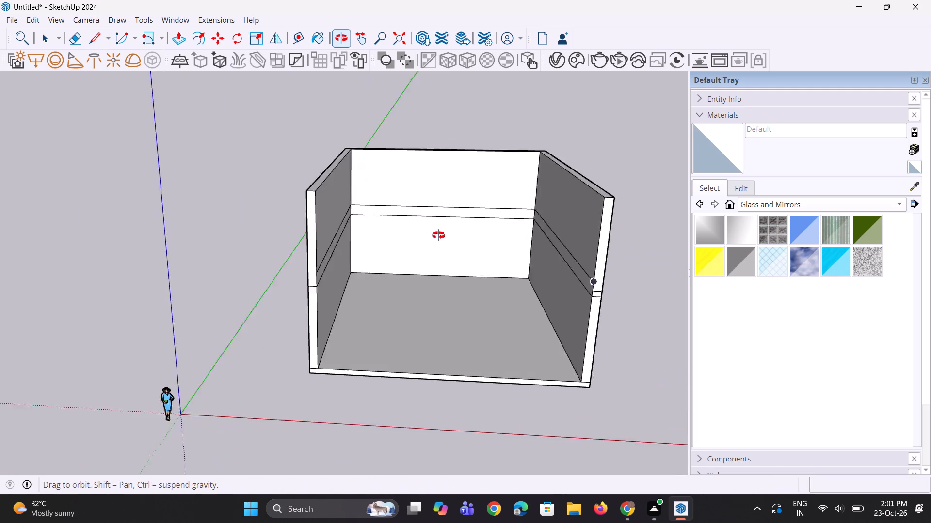
# Erase the two horizontal slab lines on the left wall's outer face.
pyautogui.moveTo(438, 235); pyautogui.dragTo(417, 238, button='middle')
pyautogui.press('space')
pyautogui.press('space')
pyautogui.scroll(2, 284, 251)
pyautogui.press('space')
pyautogui.press('space')
pyautogui.scroll(6, 268, 271)
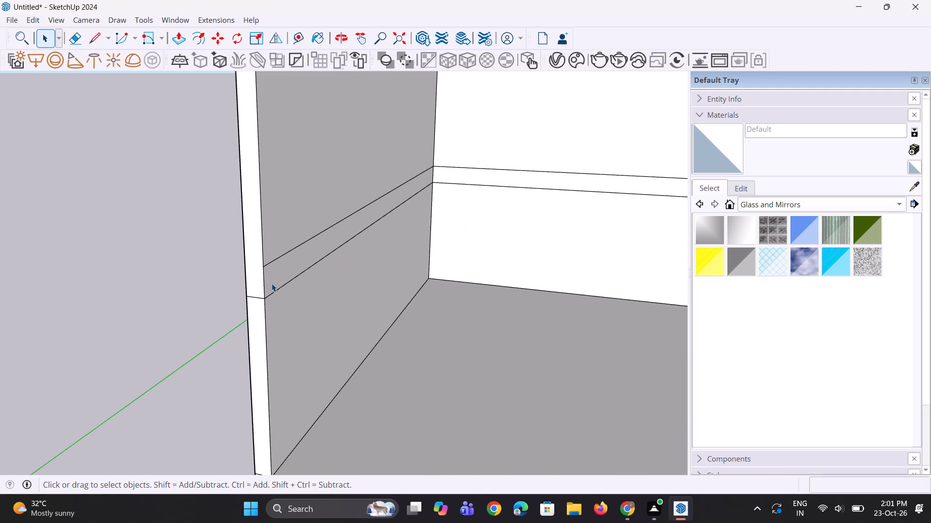
pyautogui.scroll(-8, 272, 283)
pyautogui.moveTo(299, 288); pyautogui.dragTo(327, 321, button='middle')
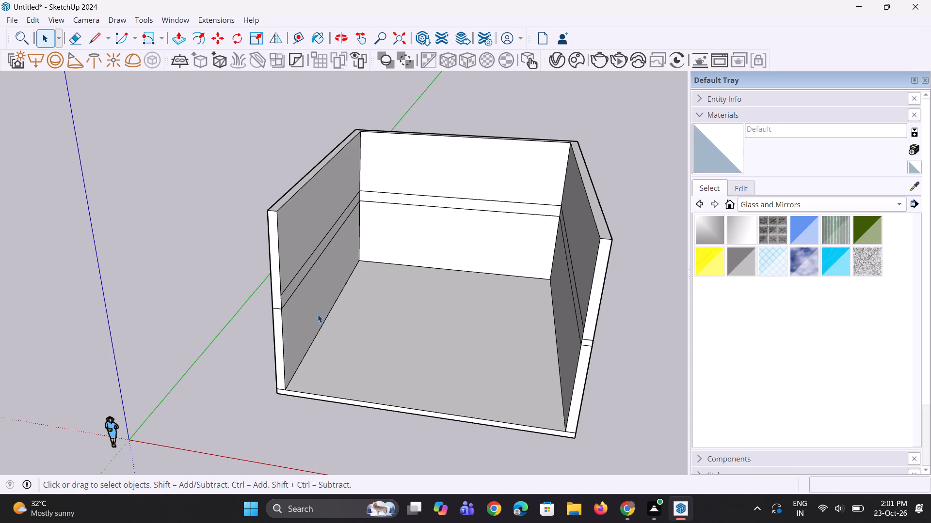
pyautogui.moveTo(259, 302); pyautogui.dragTo(416, 287, button='middle')
pyautogui.scroll(2, 345, 294)
pyautogui.press('e')
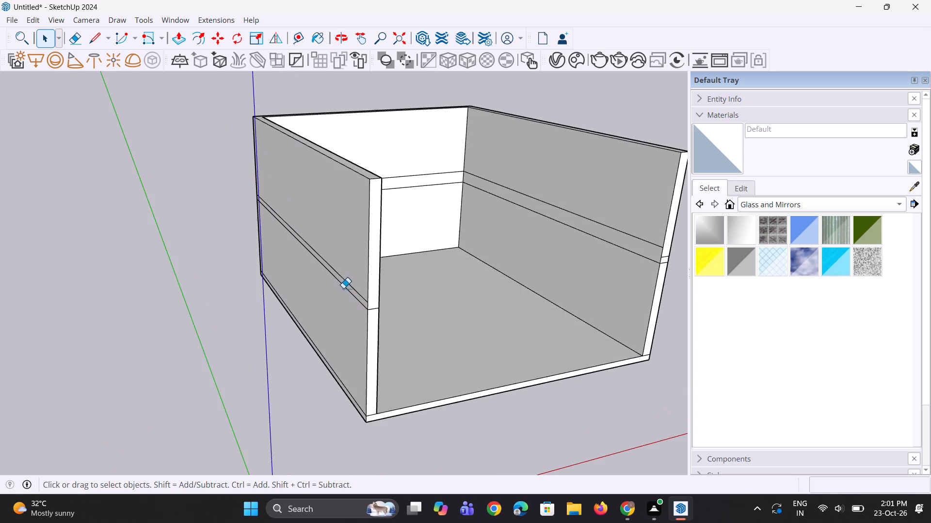
pyautogui.moveTo(346, 280); pyautogui.dragTo(347, 299)
# Push/Pull the left wall's outer face outward about 11' 9 1/2" and extend the floor slab's left side to match.
pyautogui.press('p')
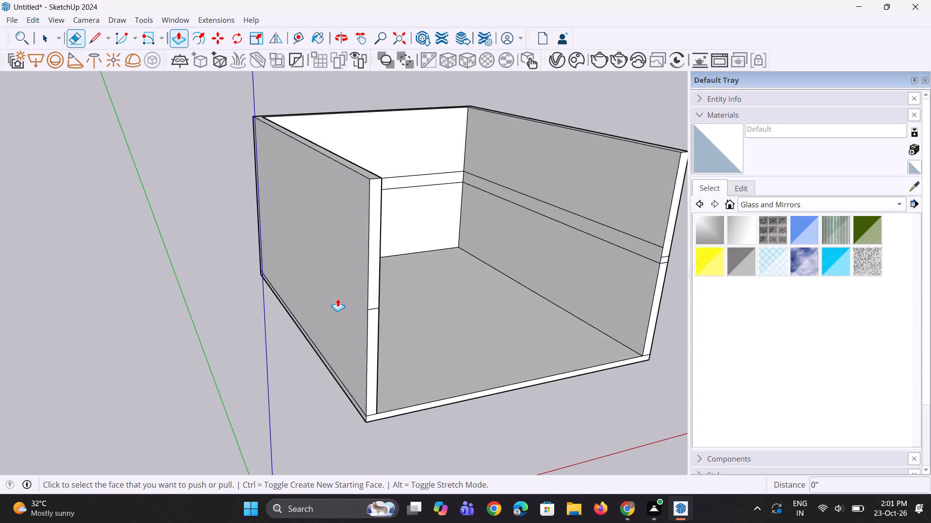
pyautogui.click(336, 279)
pyautogui.click(259, 317)
pyautogui.scroll(2, 384, 412)
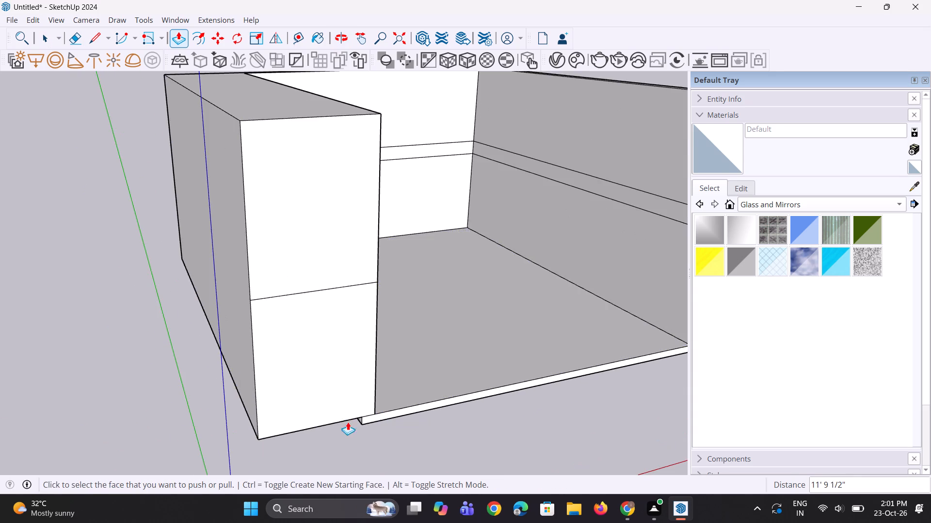
pyautogui.scroll(2, 339, 418)
pyautogui.doubleClick(362, 419)
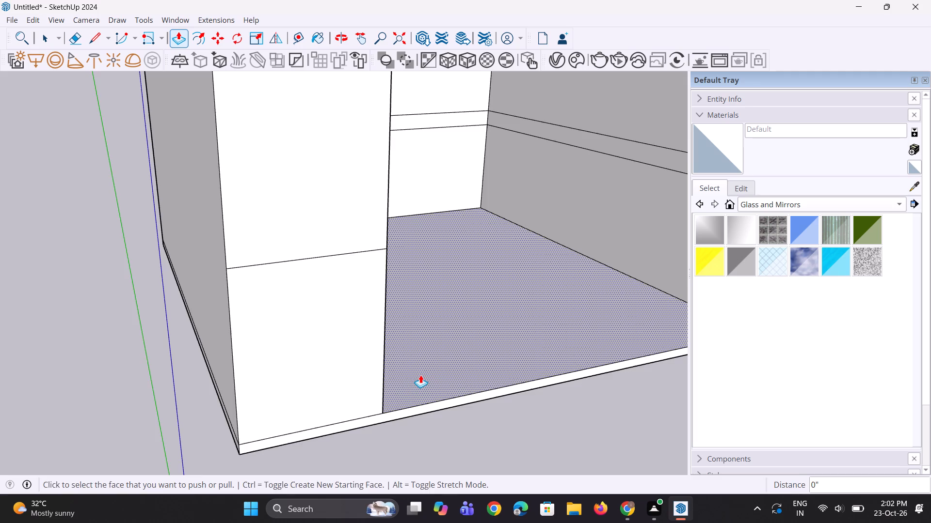
# Push the left wall's lower, band and upper inner faces outward about 11' 10 5/8" to bring the wall back to a thin section.
pyautogui.moveTo(420, 374); pyautogui.dragTo(288, 391, button='middle')
pyautogui.click(203, 327)
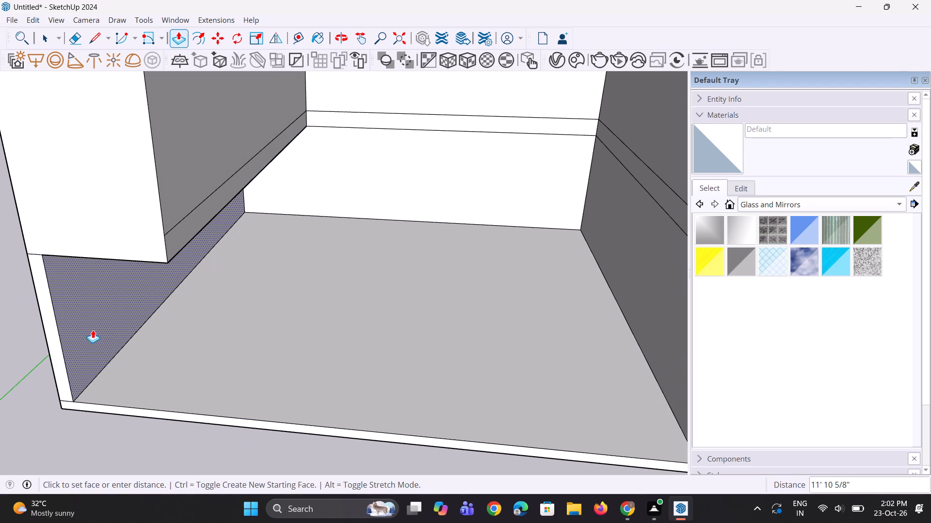
pyautogui.click(91, 330)
pyautogui.doubleClick(176, 244)
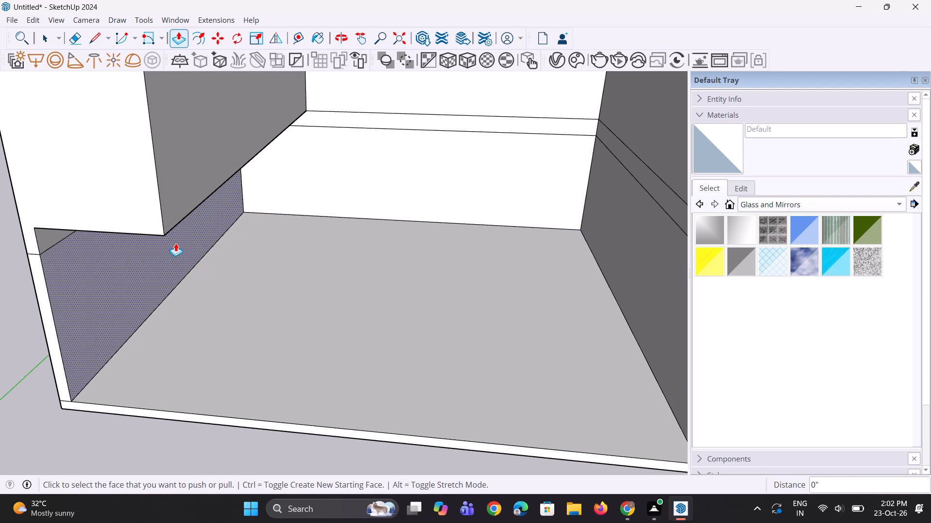
pyautogui.doubleClick(164, 211)
# Extend the floor slab's right side and the right wall's lower, band and upper outer faces outward about 19' 5 1/2".
pyautogui.scroll(-10, 55, 309)
pyautogui.moveTo(367, 314); pyautogui.dragTo(349, 261, button='middle')
pyautogui.scroll(6, 323, 324)
pyautogui.click(321, 339)
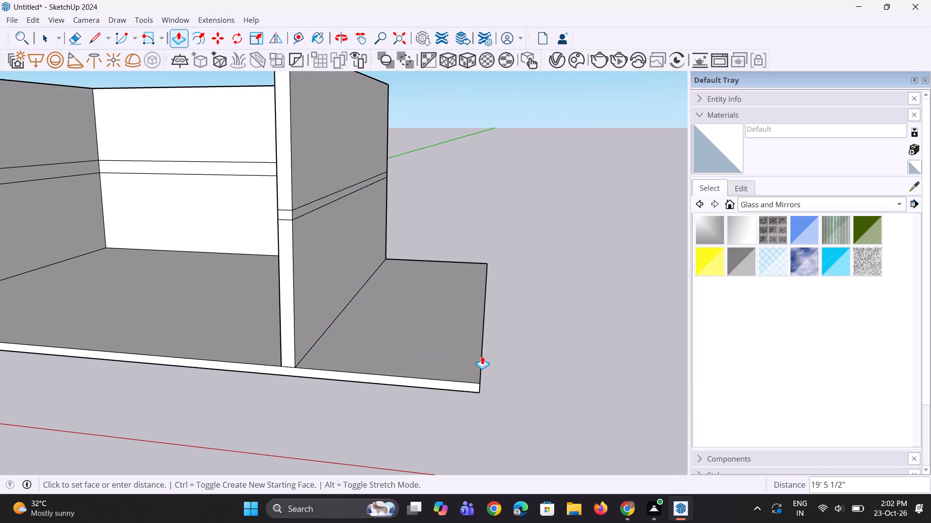
pyautogui.click(482, 356)
pyautogui.doubleClick(335, 276)
pyautogui.doubleClick(307, 209)
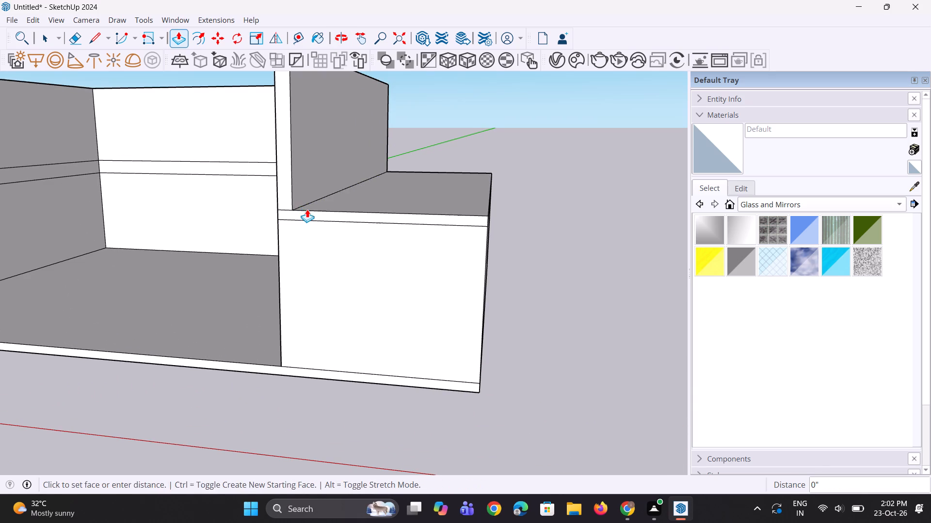
pyautogui.doubleClick(306, 155)
# Push the right wall's lower, band and upper inner faces outward about 19' 4 5/8" to bring the wall back to a thin section.
pyautogui.moveTo(311, 260); pyautogui.dragTo(469, 284, button='middle')
pyautogui.click(433, 292)
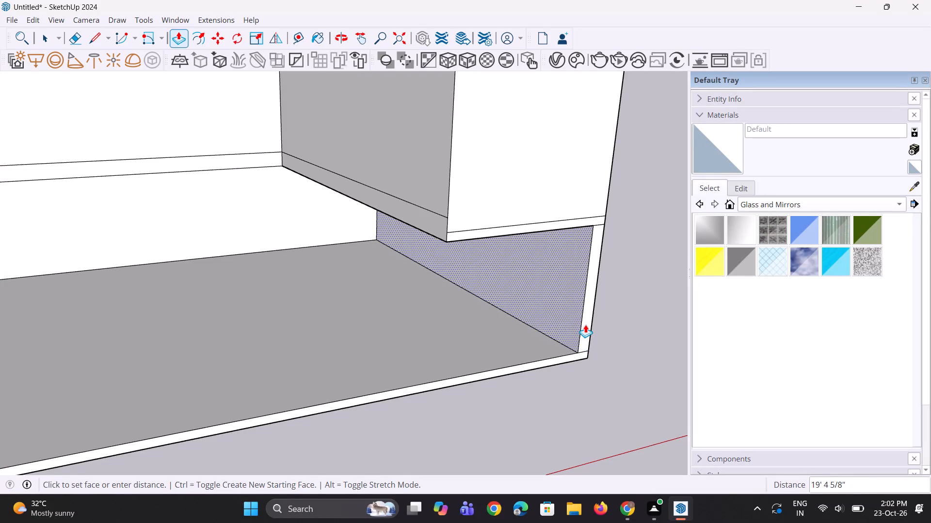
pyautogui.click(585, 324)
pyautogui.scroll(2, 404, 246)
pyautogui.doubleClick(441, 221)
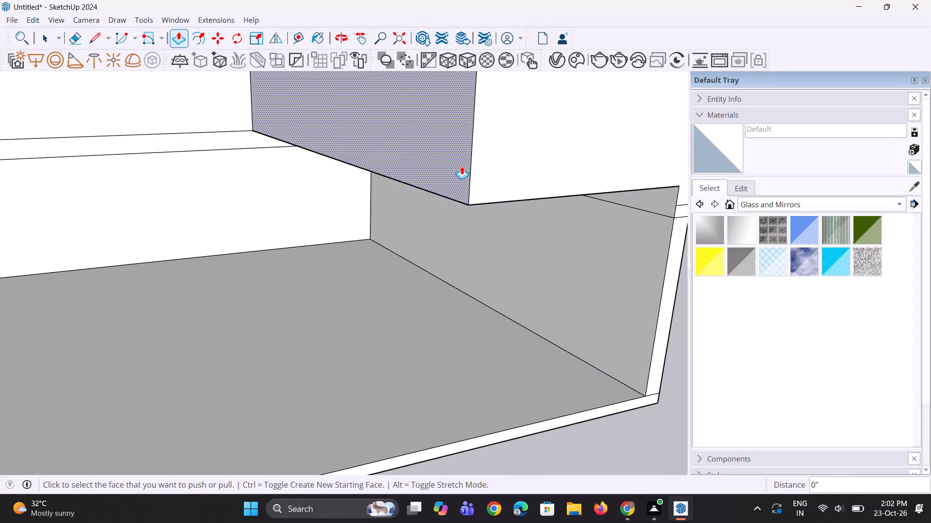
pyautogui.doubleClick(462, 166)
# Pull the left wall's inner band face about 7' 8" into the room as a projecting ledge.
pyautogui.scroll(-10, 459, 232)
pyautogui.moveTo(456, 237); pyautogui.dragTo(308, 241, button='middle')
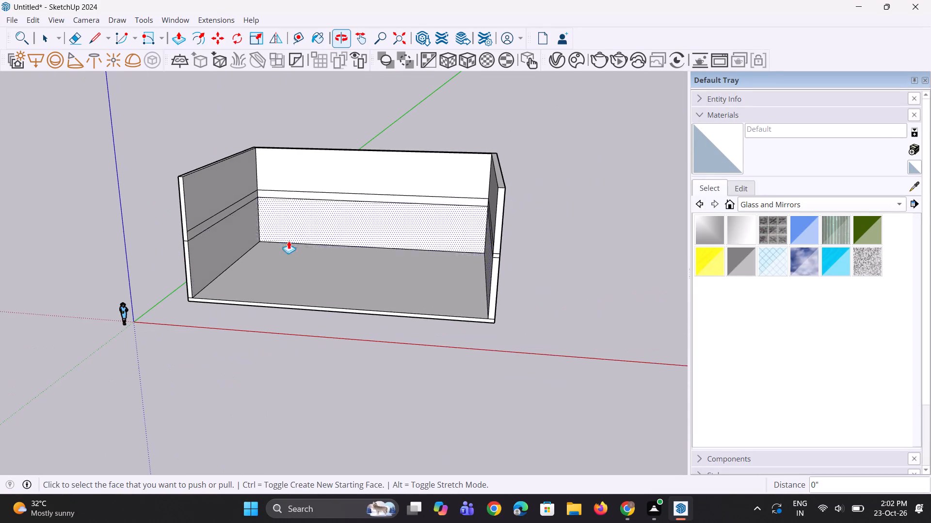
pyautogui.scroll(10, 189, 230)
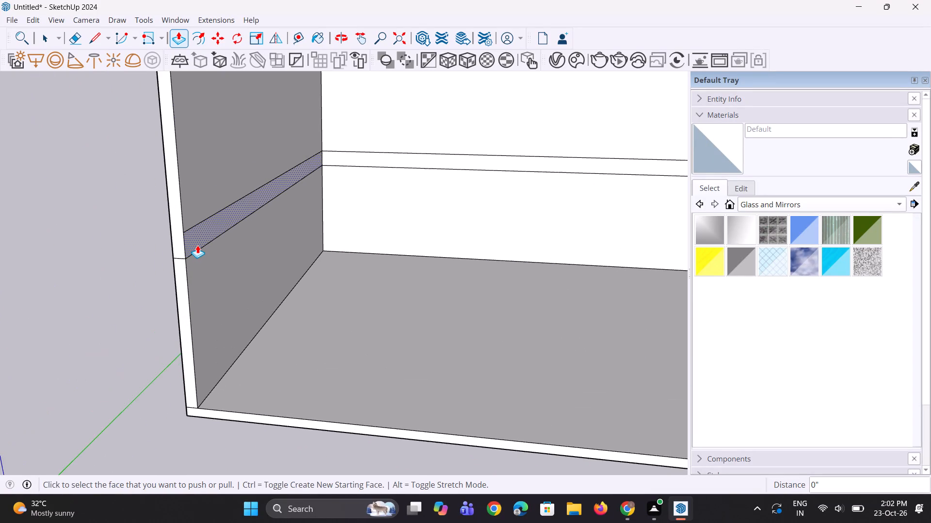
pyautogui.scroll(1, 197, 245)
pyautogui.click(201, 244)
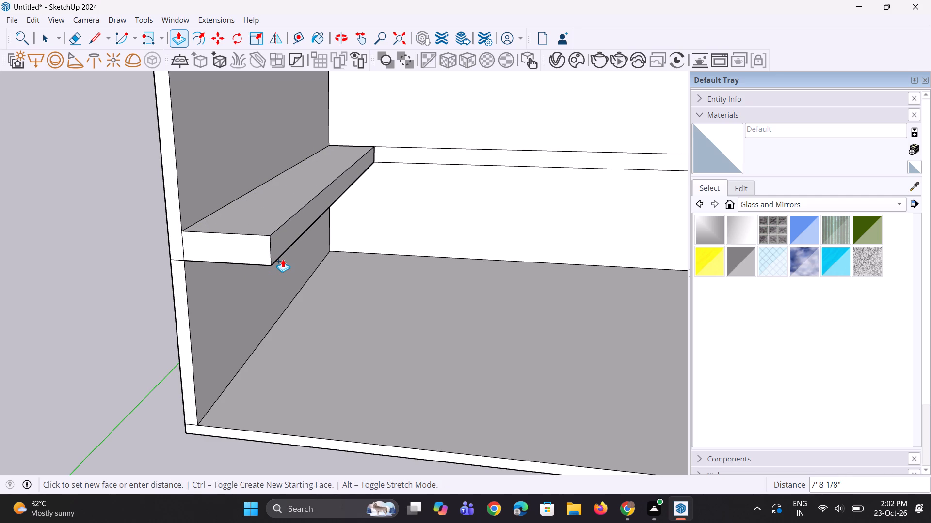
pyautogui.click(283, 259)
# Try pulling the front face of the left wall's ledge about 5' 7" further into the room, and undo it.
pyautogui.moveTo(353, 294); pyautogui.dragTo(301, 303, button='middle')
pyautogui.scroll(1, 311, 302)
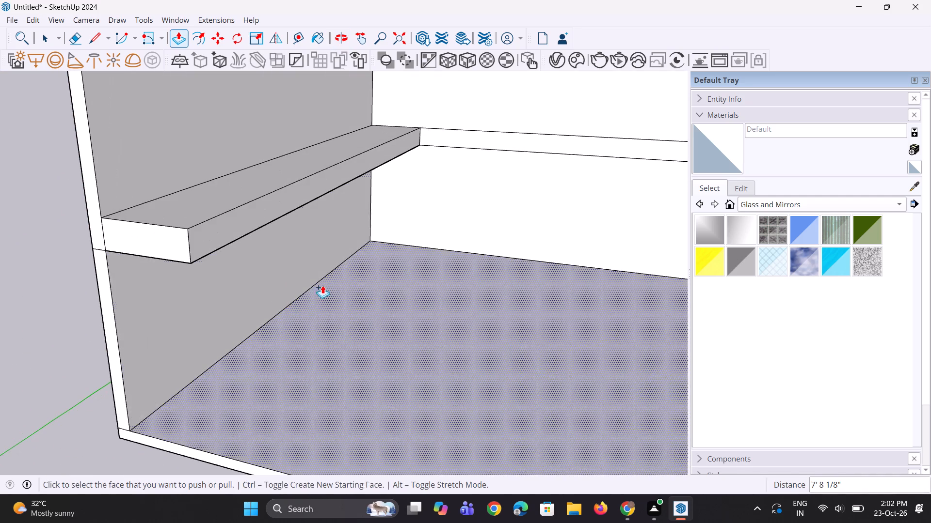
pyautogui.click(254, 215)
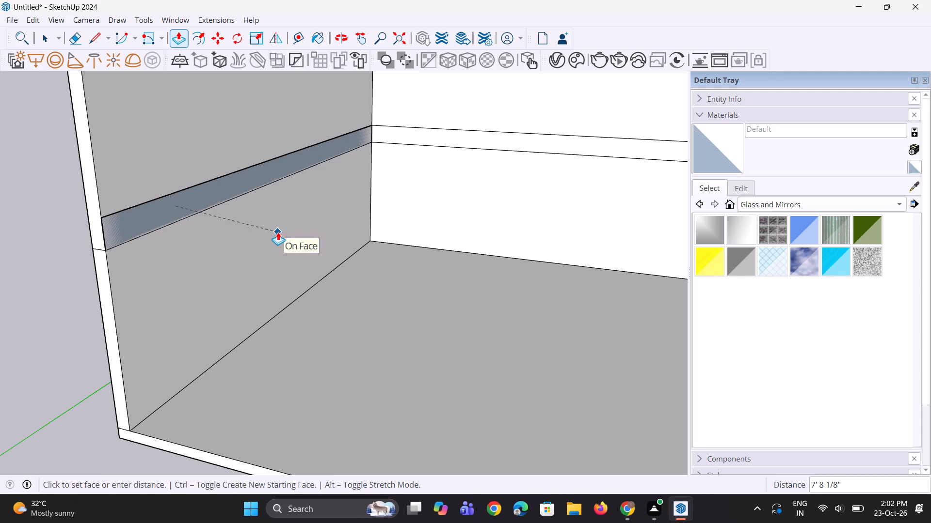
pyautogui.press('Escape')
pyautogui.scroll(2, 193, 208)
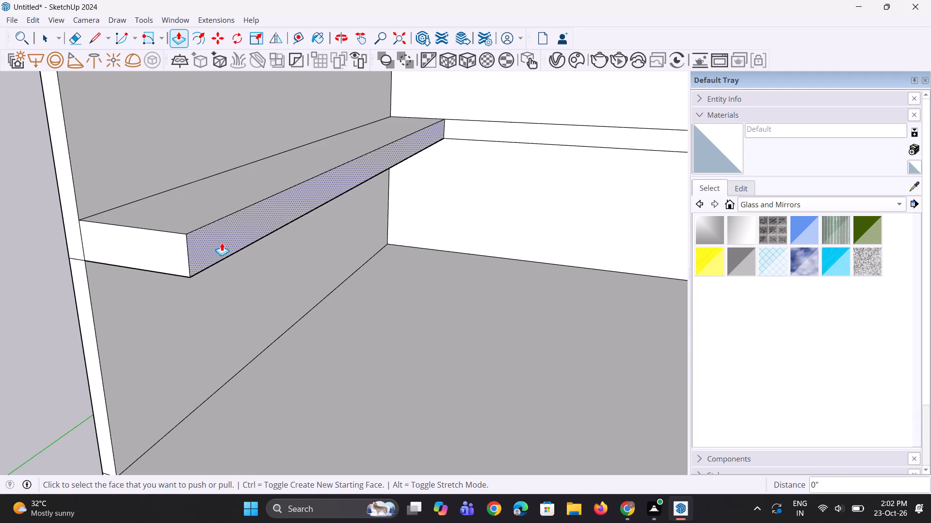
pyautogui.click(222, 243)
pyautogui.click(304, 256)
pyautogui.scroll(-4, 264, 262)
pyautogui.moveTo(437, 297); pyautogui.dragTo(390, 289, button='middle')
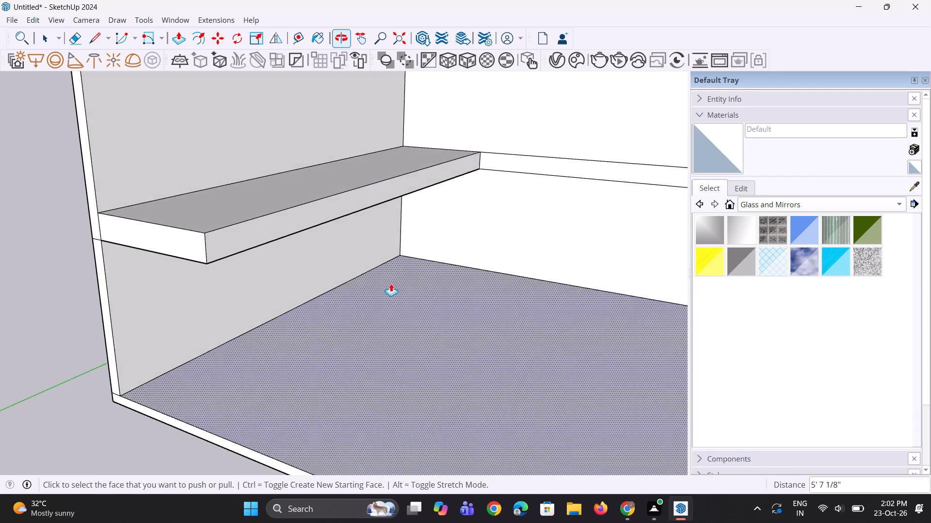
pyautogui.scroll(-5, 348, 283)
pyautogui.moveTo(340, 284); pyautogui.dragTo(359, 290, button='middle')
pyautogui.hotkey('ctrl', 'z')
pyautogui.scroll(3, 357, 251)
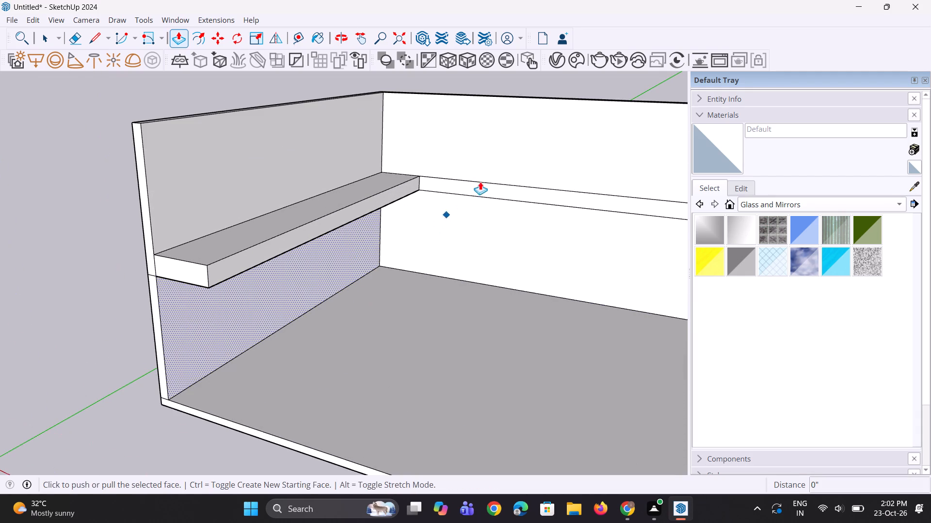
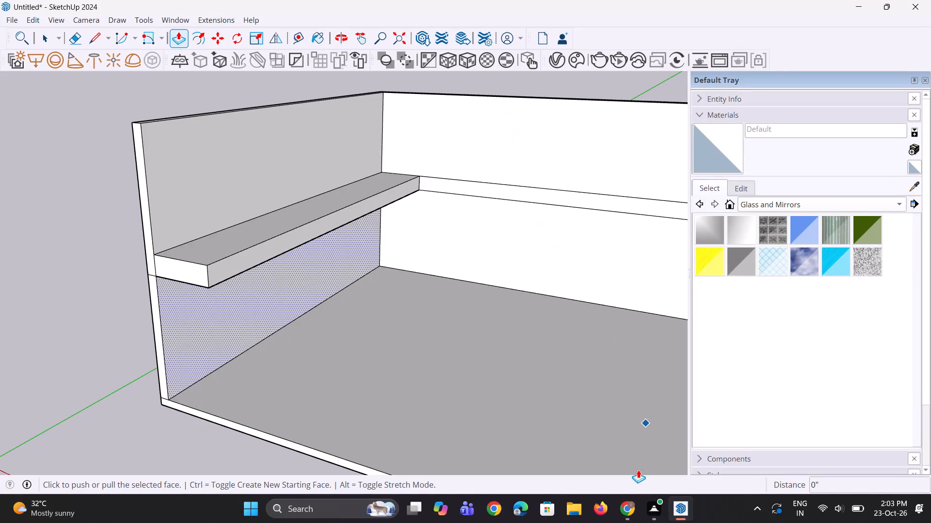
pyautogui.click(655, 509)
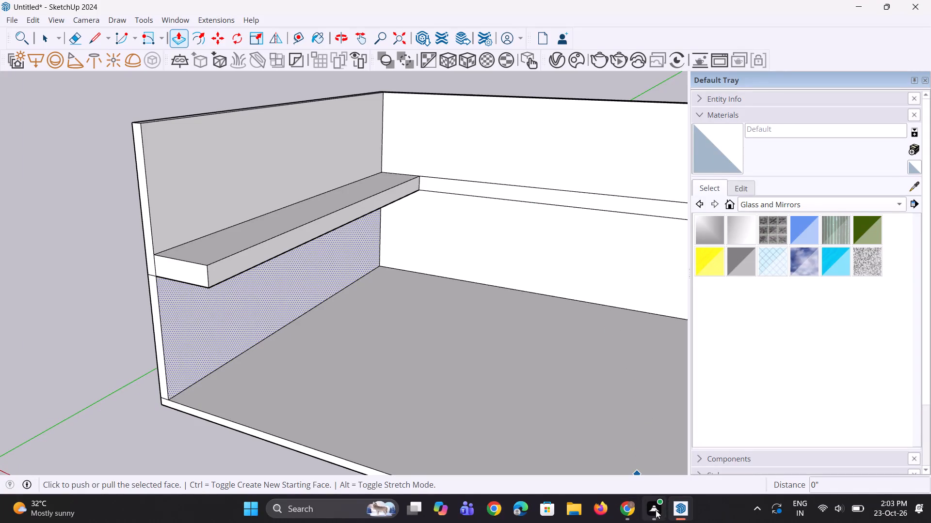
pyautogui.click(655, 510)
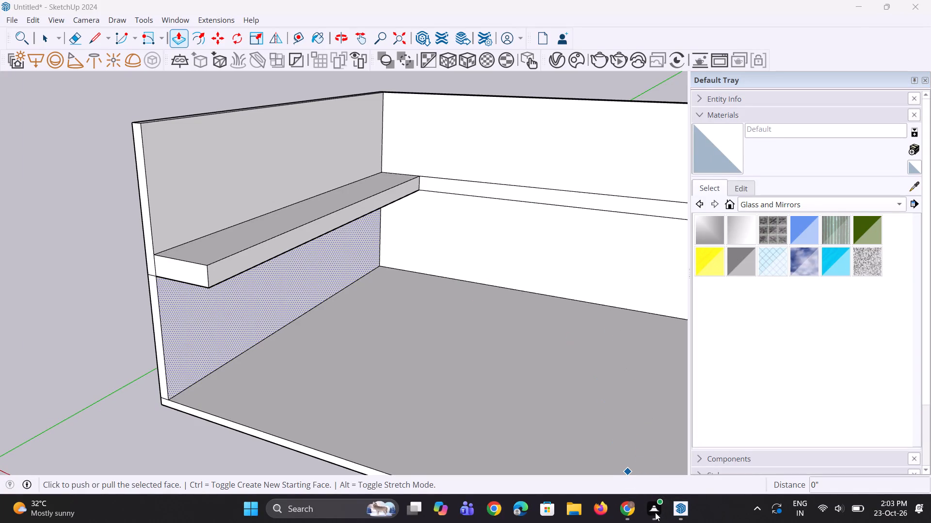
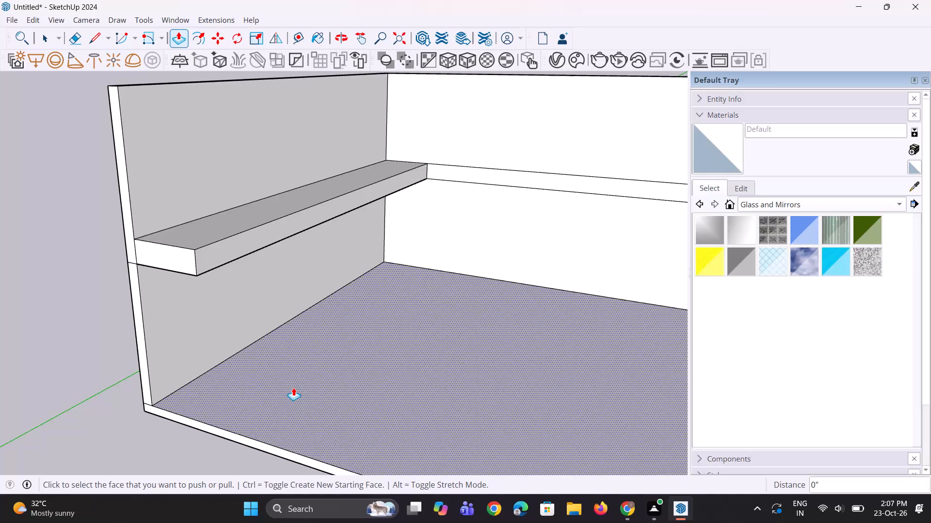
# Draw a rectangle about 22' by 16' on the back wall's lower storey, from the floor corner beneath the ledge up to the band.
pyautogui.scroll(-2, 294, 386)
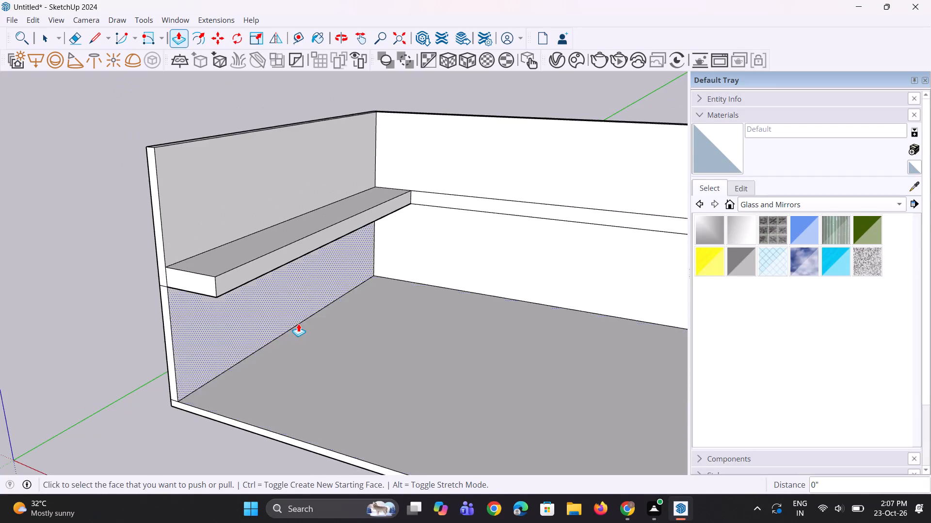
pyautogui.moveTo(298, 323); pyautogui.dragTo(301, 278, button='middle')
pyautogui.scroll(4, 375, 276)
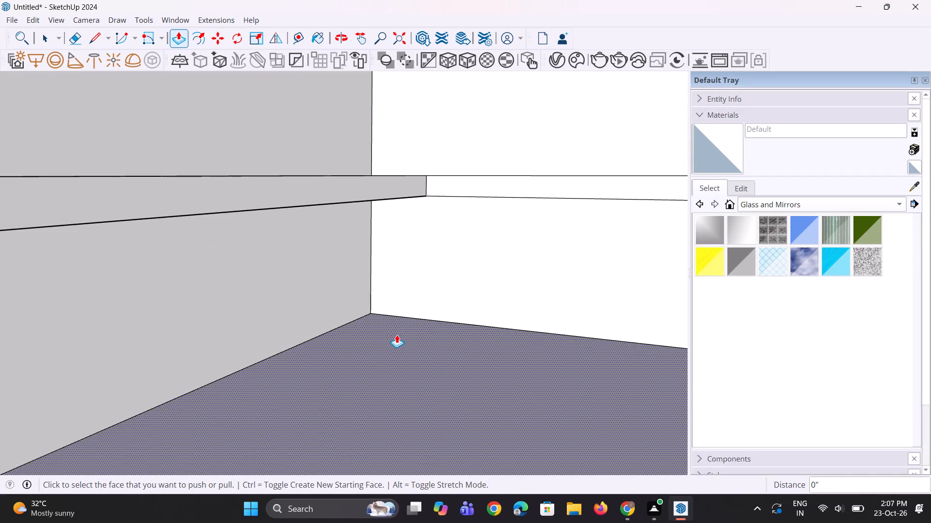
pyautogui.press('space')
pyautogui.press('space')
pyautogui.press('r')
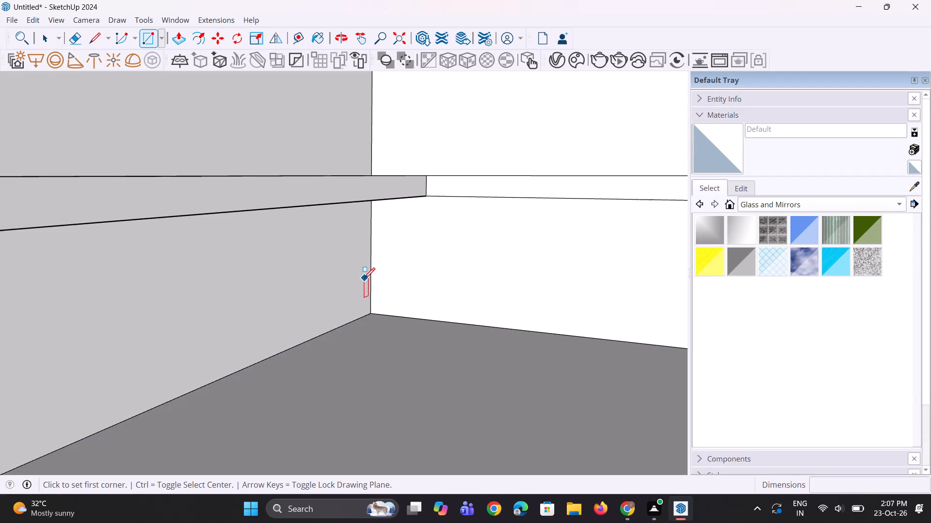
pyautogui.scroll(1, 372, 314)
pyautogui.click(372, 314)
pyautogui.scroll(-3, 550, 262)
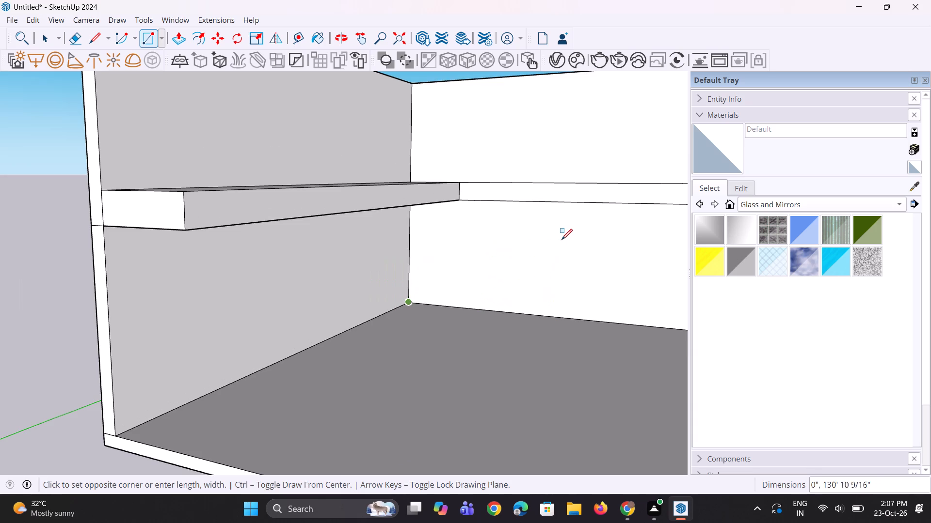
pyautogui.click(562, 205)
# Examine the back wall's lower storey and the whole shell from several angles and distances.
pyautogui.scroll(-4, 498, 232)
pyautogui.moveTo(537, 292); pyautogui.dragTo(537, 283, button='middle')
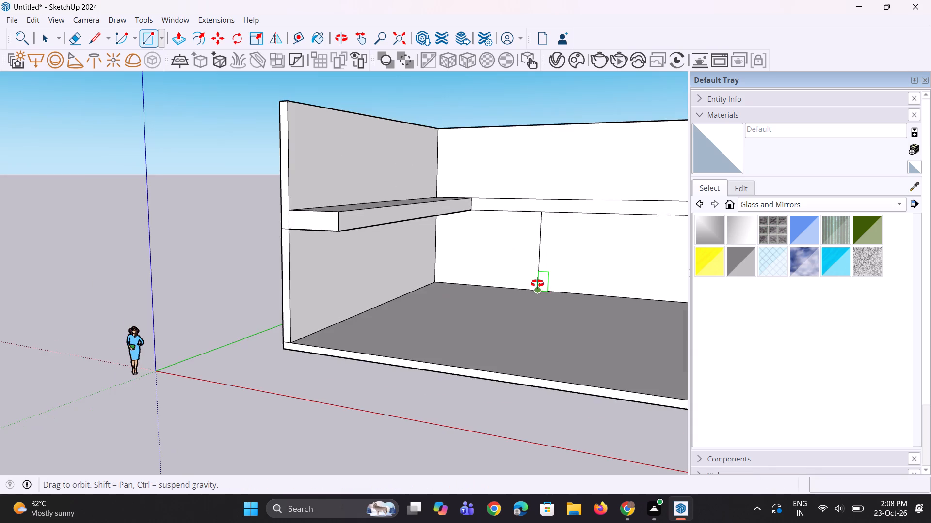
pyautogui.moveTo(537, 283); pyautogui.dragTo(516, 295, button='middle')
pyautogui.scroll(-11, 483, 316)
pyautogui.moveTo(486, 334); pyautogui.dragTo(537, 327, button='middle')
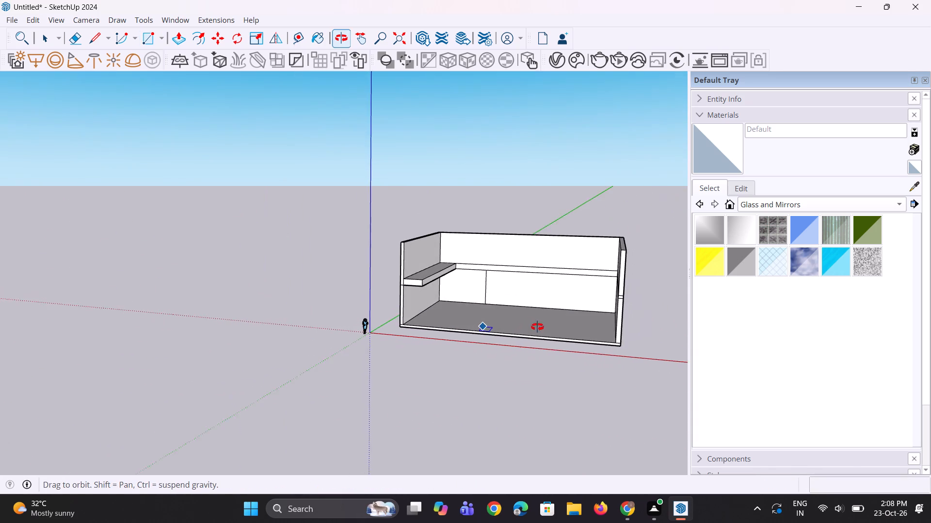
pyautogui.moveTo(537, 327); pyautogui.dragTo(538, 326, button='middle')
pyautogui.scroll(9, 627, 231)
pyautogui.scroll(2, 575, 276)
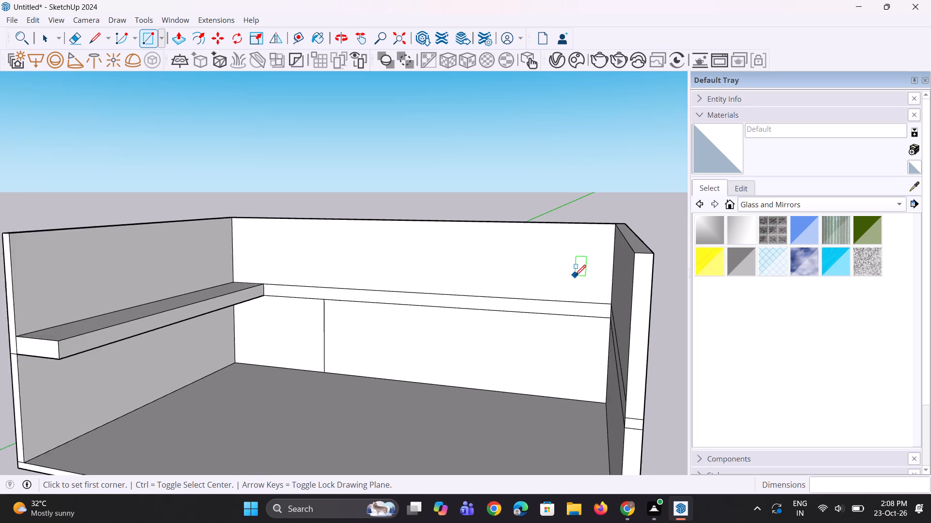
pyautogui.scroll(4, 575, 276)
pyautogui.moveTo(555, 292); pyautogui.dragTo(577, 292, button='middle')
pyautogui.press('space')
pyautogui.press('space')
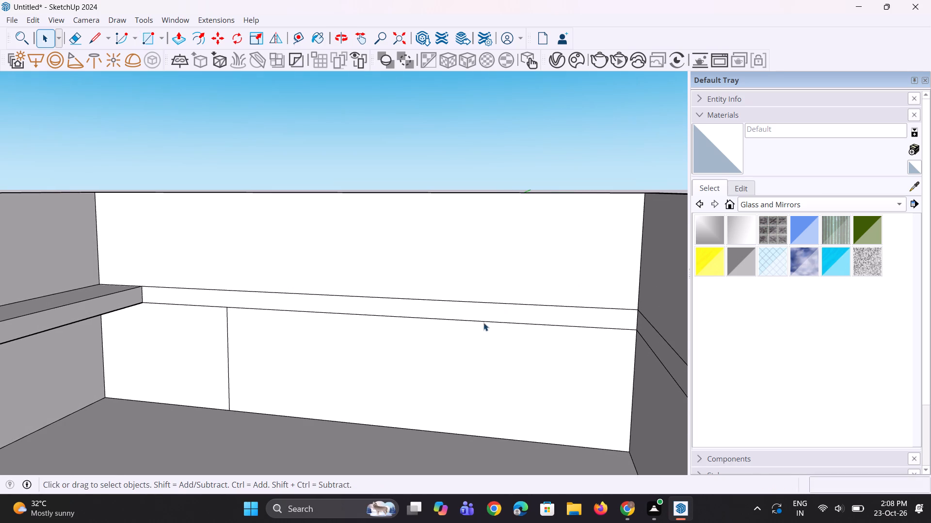
pyautogui.scroll(3, 468, 292)
pyautogui.scroll(-4, 419, 307)
pyautogui.moveTo(414, 308); pyautogui.dragTo(370, 317, button='middle')
pyautogui.scroll(-5, 375, 316)
pyautogui.moveTo(379, 321); pyautogui.dragTo(415, 322, button='middle')
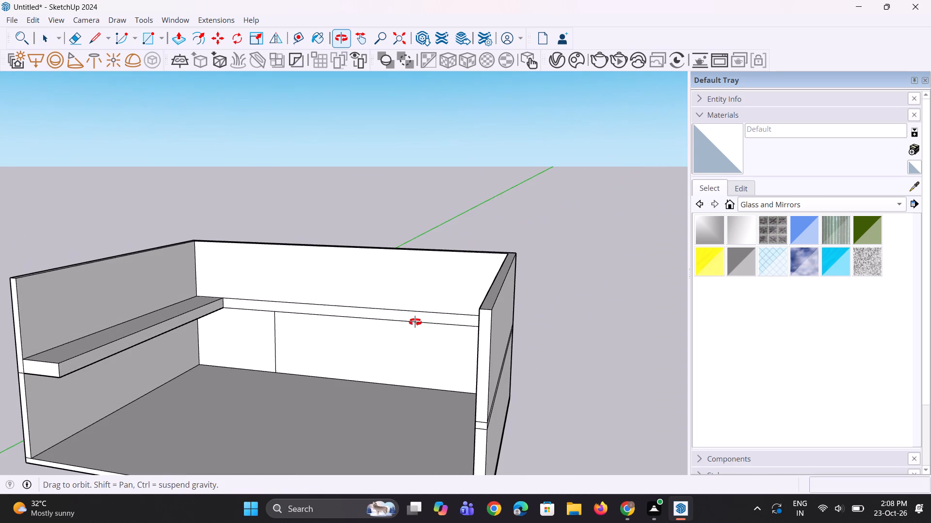
pyautogui.moveTo(415, 322); pyautogui.dragTo(416, 323, button='middle')
# Copy the vertical dividing edge on the lower back wall about 34' 8" along the floor line, away from the ledge.
pyautogui.scroll(2, 416, 323)
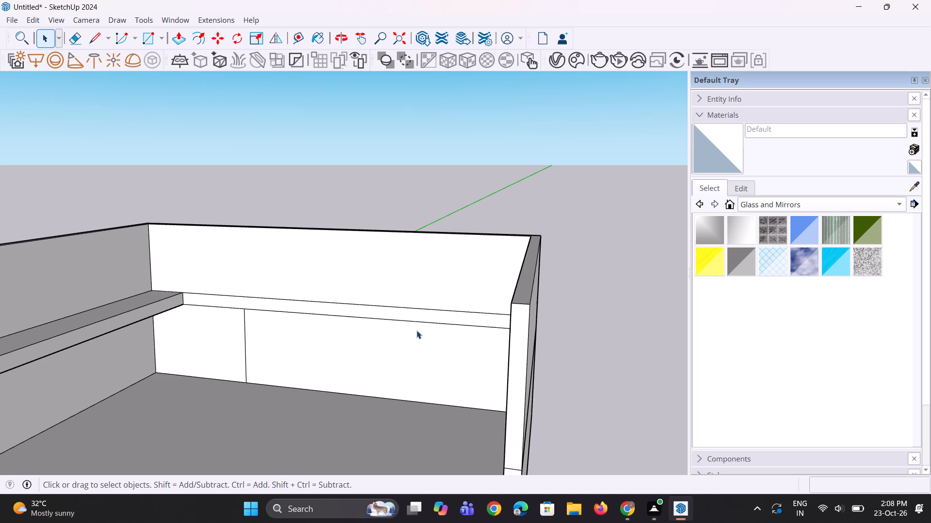
pyautogui.click(246, 348)
pyautogui.press('m')
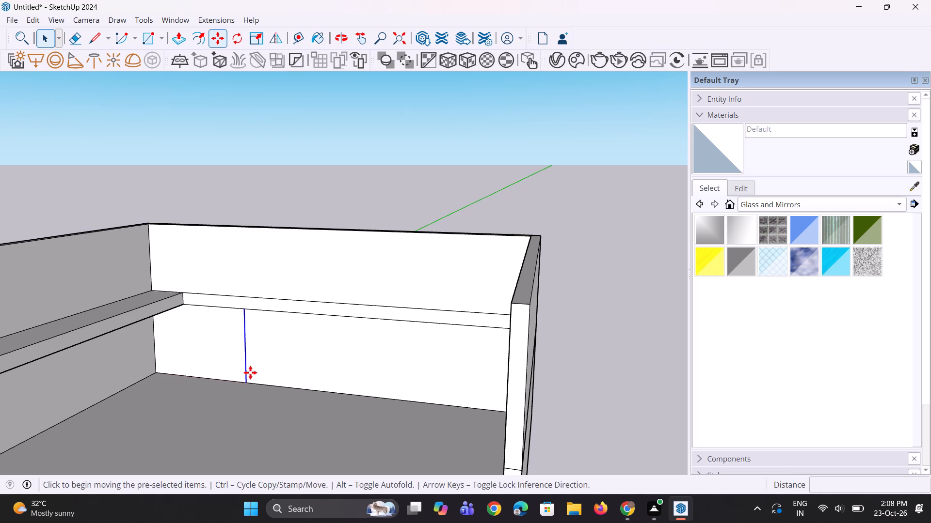
pyautogui.moveTo(267, 406); pyautogui.dragTo(355, 424, button='middle')
pyautogui.scroll(1, 301, 432)
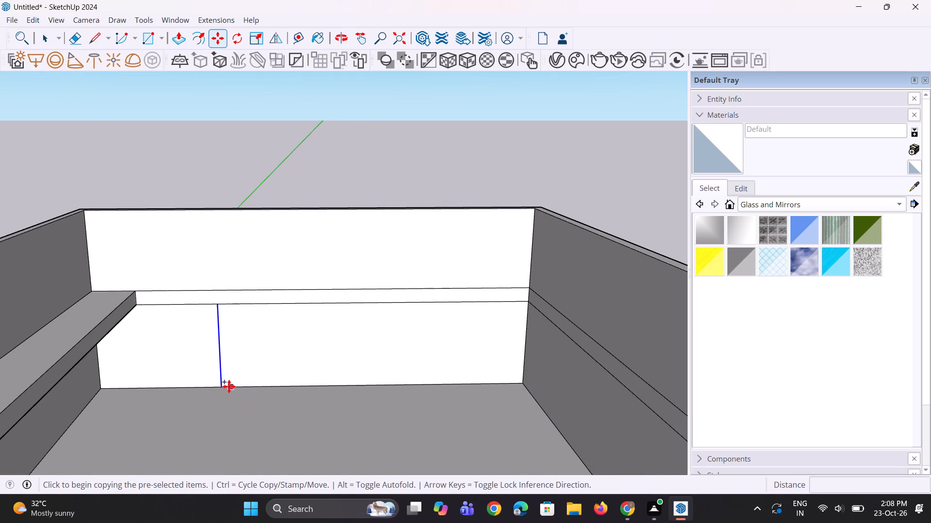
pyautogui.click(222, 387)
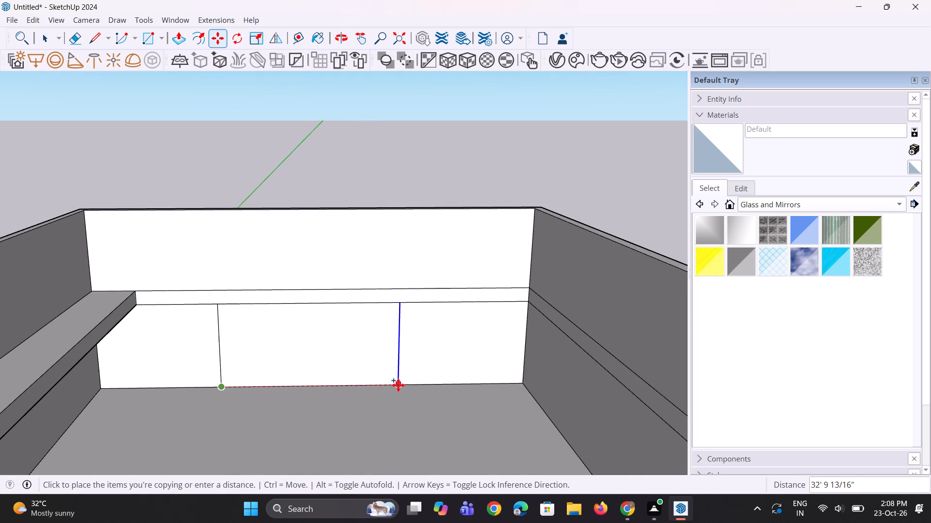
pyautogui.click(408, 388)
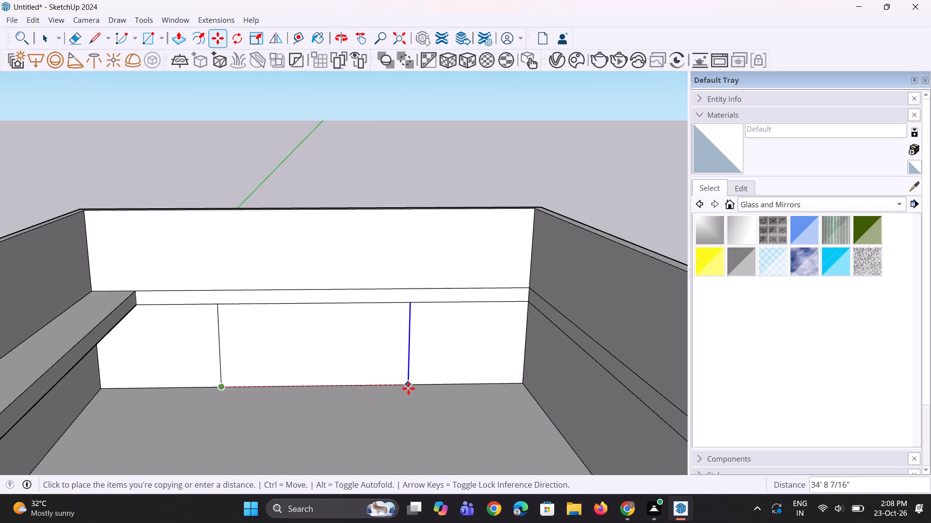
pyautogui.press('space')
pyautogui.press('space')
# Move the original vertical dividing edge about 3' 7" along the floor line toward the ledge-side wall.
pyautogui.scroll(2, 264, 375)
pyautogui.click(209, 359)
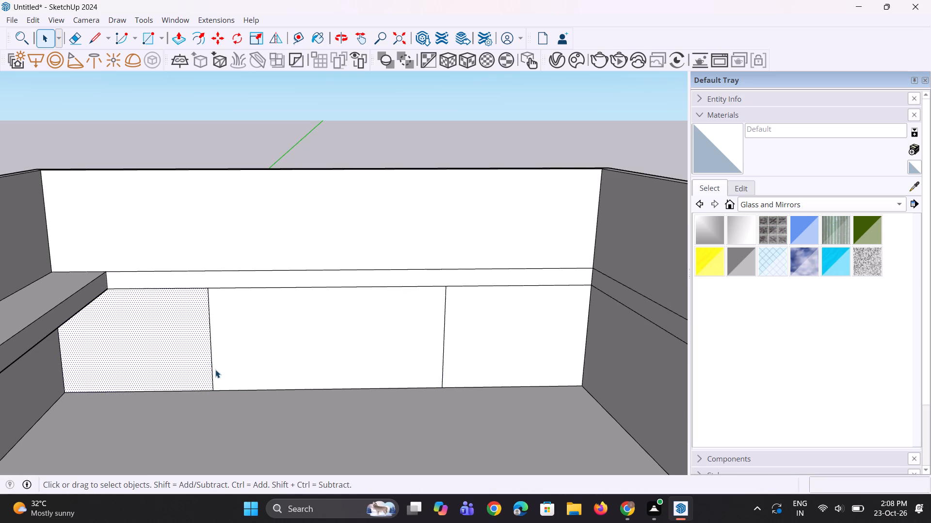
pyautogui.click(215, 369)
pyautogui.click(212, 376)
pyautogui.scroll(2, 213, 395)
pyautogui.press('m')
pyautogui.scroll(2, 213, 395)
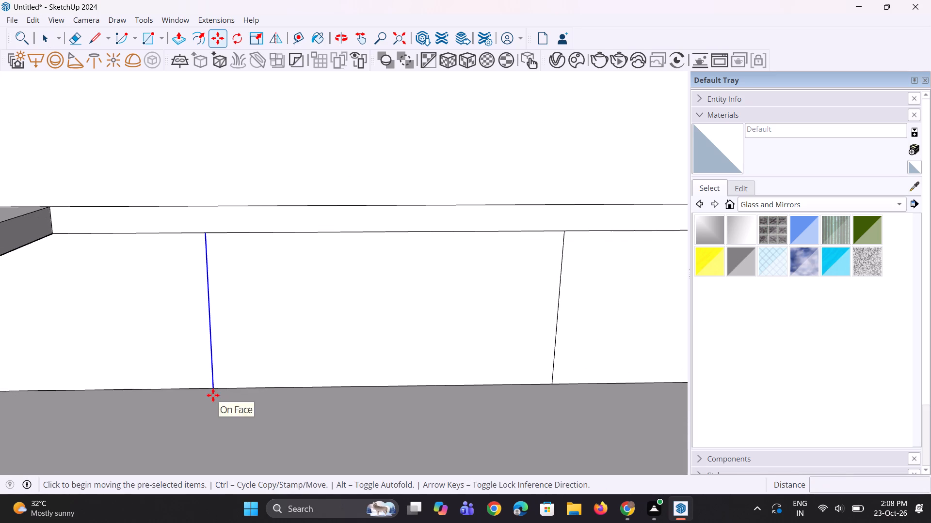
pyautogui.click(214, 389)
pyautogui.click(178, 375)
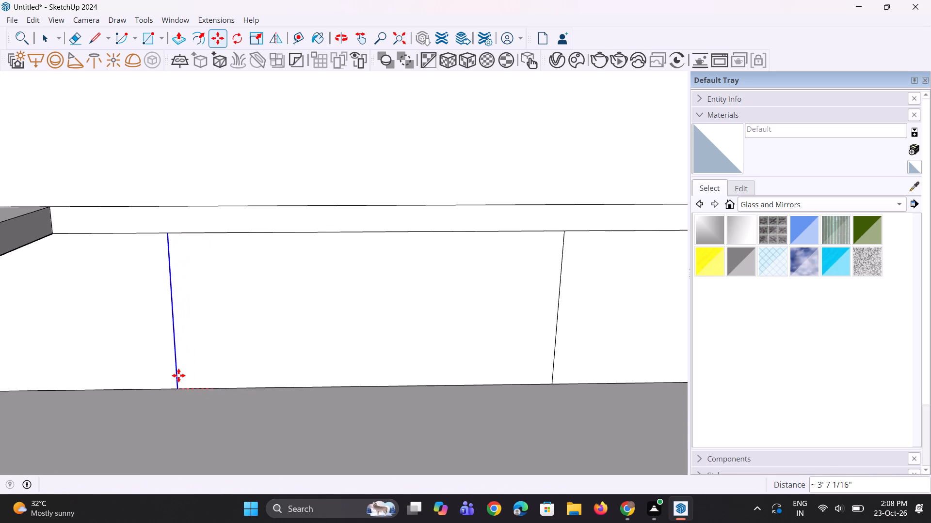
pyautogui.scroll(-2, 178, 375)
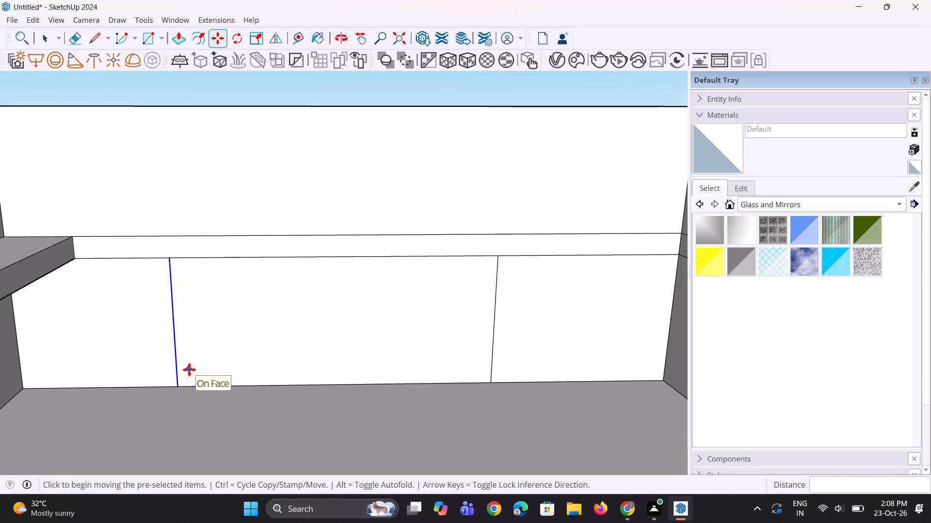
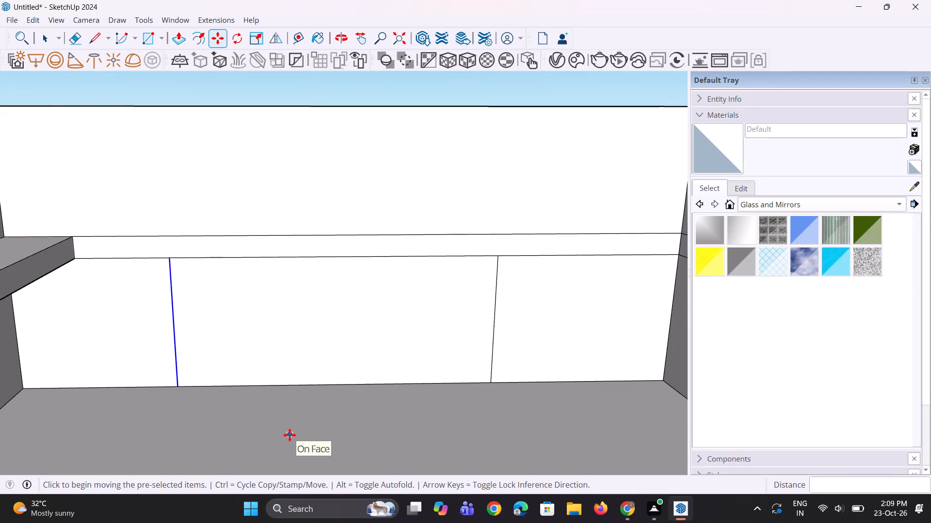
# Examine the vertical sections of the lower back wall and the surrounding shell from several distances.
pyautogui.scroll(-2, 289, 435)
pyautogui.moveTo(232, 408); pyautogui.dragTo(228, 393, button='middle')
pyautogui.scroll(-4, 220, 396)
pyautogui.press('space')
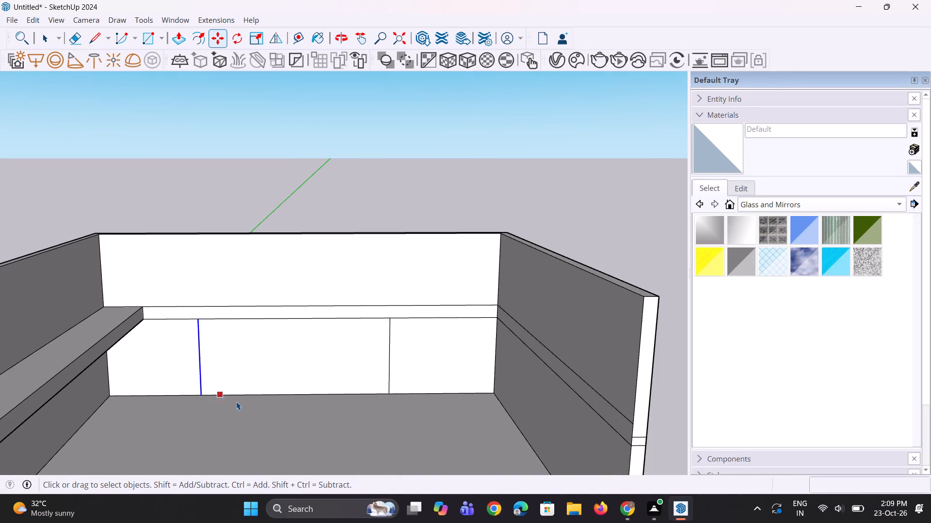
pyautogui.press('space')
pyautogui.scroll(2, 303, 433)
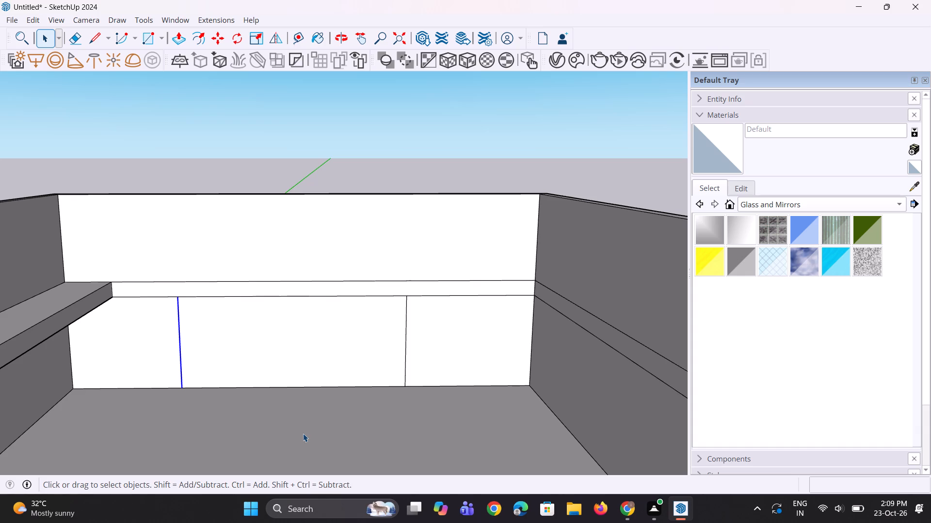
pyautogui.scroll(-3, 253, 448)
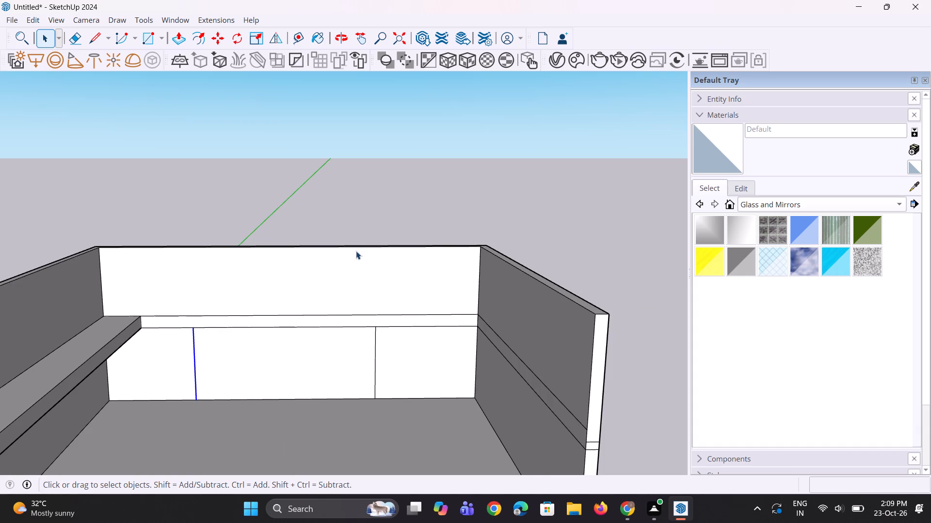
pyautogui.moveTo(370, 221); pyautogui.dragTo(373, 215)
pyautogui.scroll(2, 383, 318)
pyautogui.scroll(1, 388, 359)
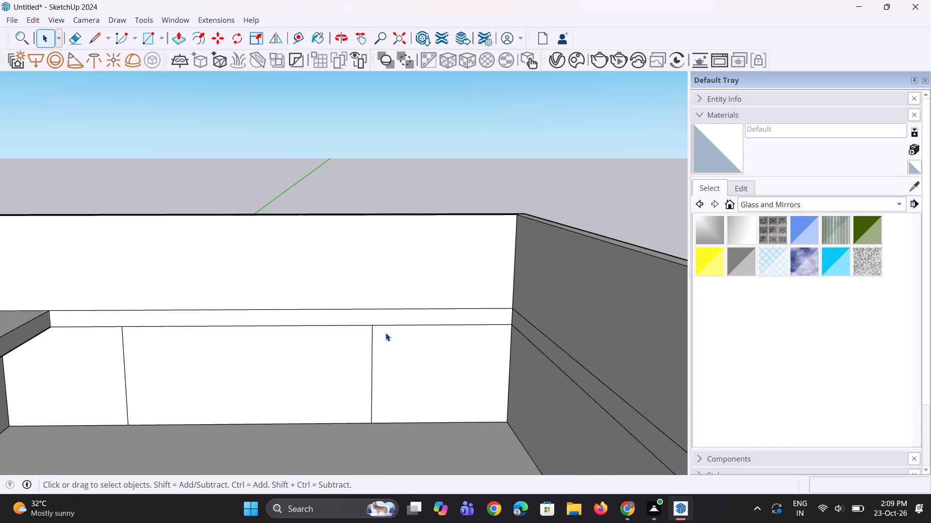
pyautogui.scroll(-6, 384, 328)
pyautogui.scroll(3, 376, 354)
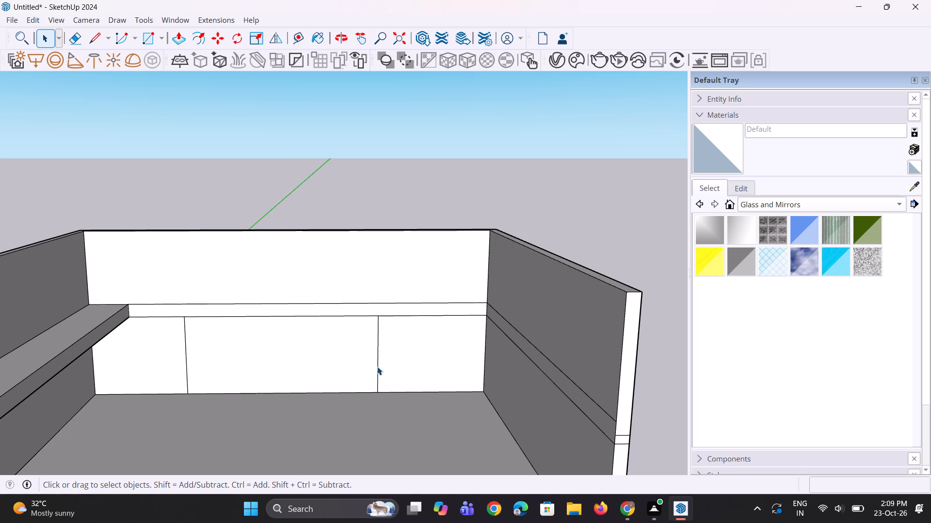
pyautogui.scroll(1, 377, 367)
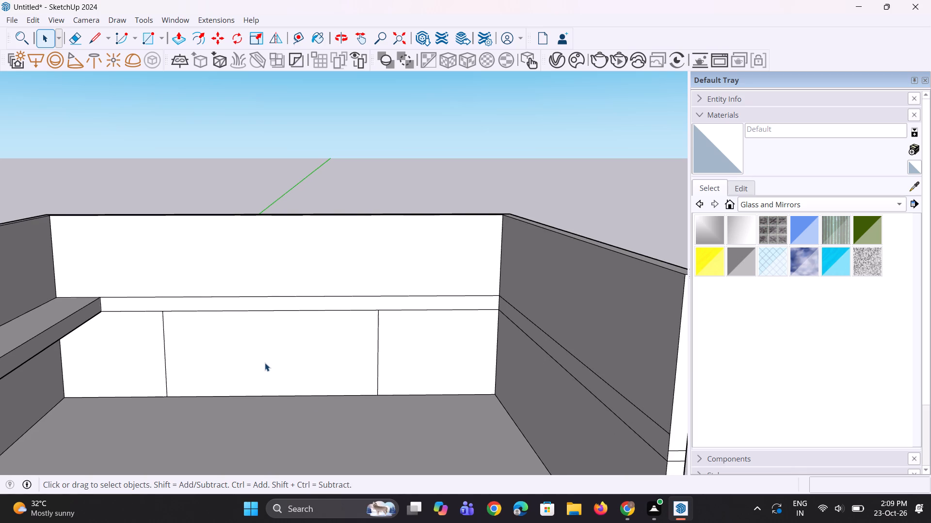
# Push/Pull the back wall's outer faces outward about 11' 5": the slab edge, lower storey, band and upper storey.
pyautogui.moveTo(265, 363); pyautogui.dragTo(30, 385, button='middle')
pyautogui.scroll(-5, 254, 344)
pyautogui.moveTo(368, 335); pyautogui.dragTo(348, 344, button='middle')
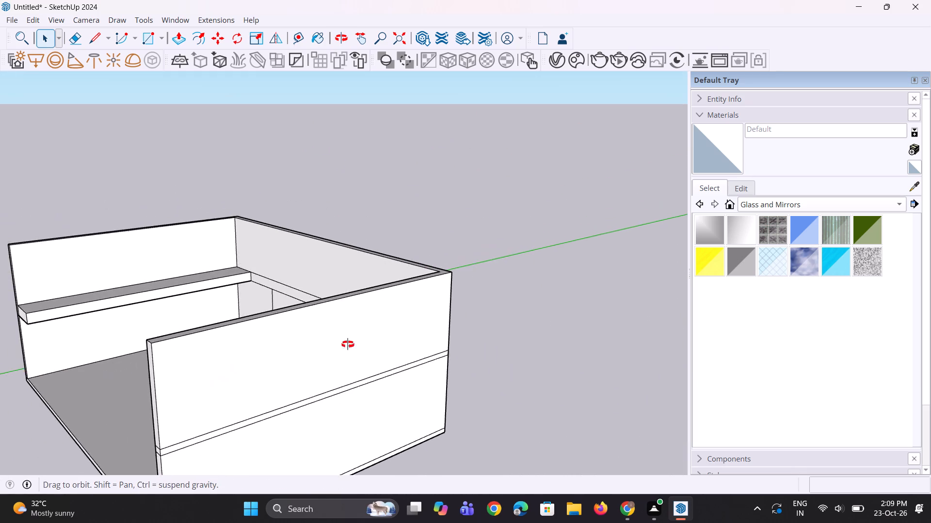
pyautogui.moveTo(348, 344); pyautogui.dragTo(93, 352, button='middle')
pyautogui.scroll(4, 263, 467)
pyautogui.press('p')
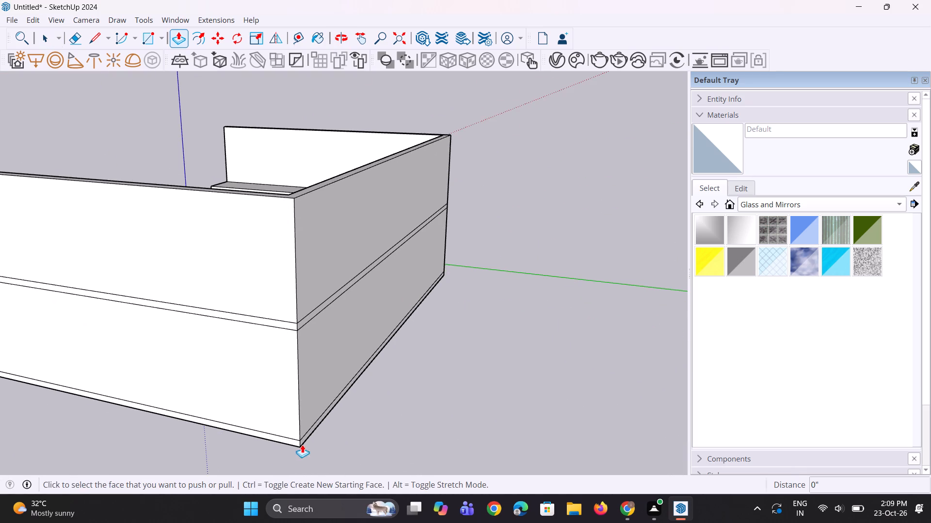
pyautogui.scroll(2, 302, 445)
pyautogui.click(322, 419)
pyautogui.click(412, 464)
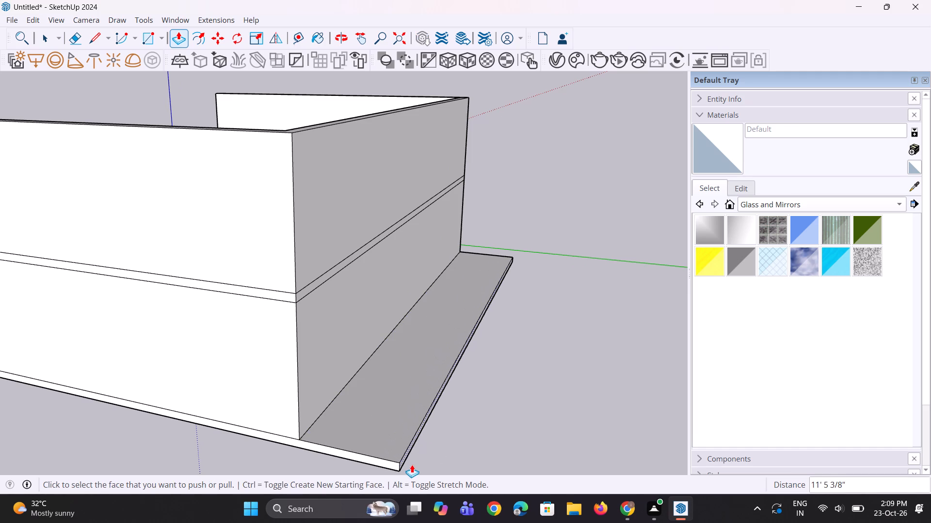
pyautogui.doubleClick(336, 350)
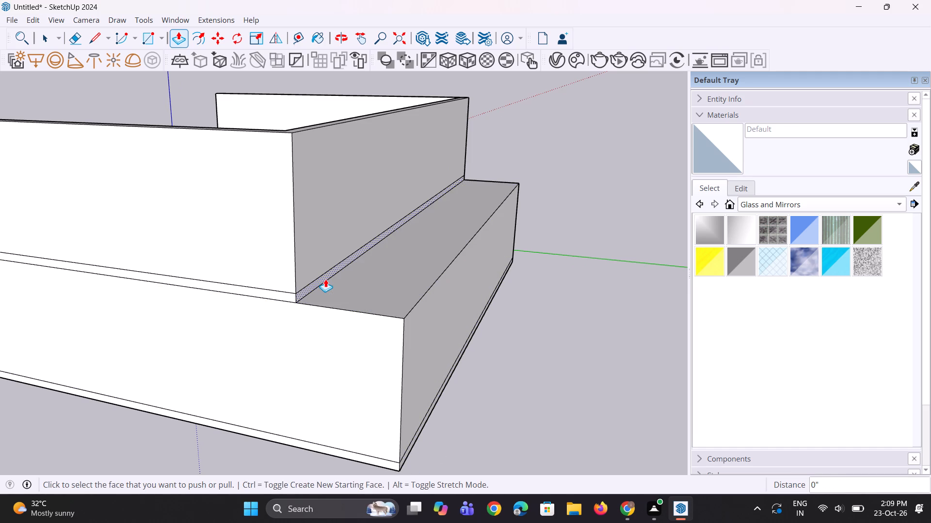
pyautogui.doubleClick(325, 279)
pyautogui.doubleClick(303, 224)
# Recess the middle section of the lower back wall about 9' 2" into the thickened wall.
pyautogui.moveTo(328, 234); pyautogui.dragTo(727, 388, button='middle')
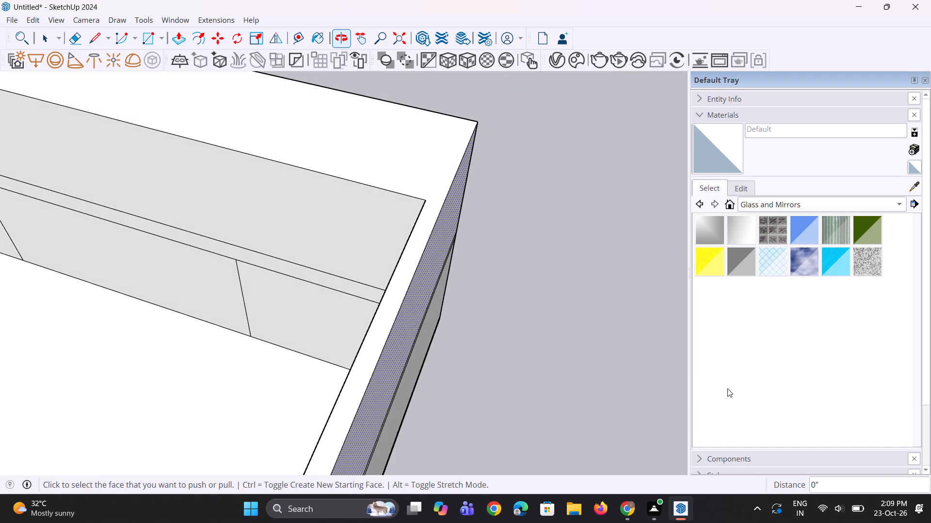
pyautogui.scroll(-7, 691, 381)
pyautogui.scroll(-9, 445, 238)
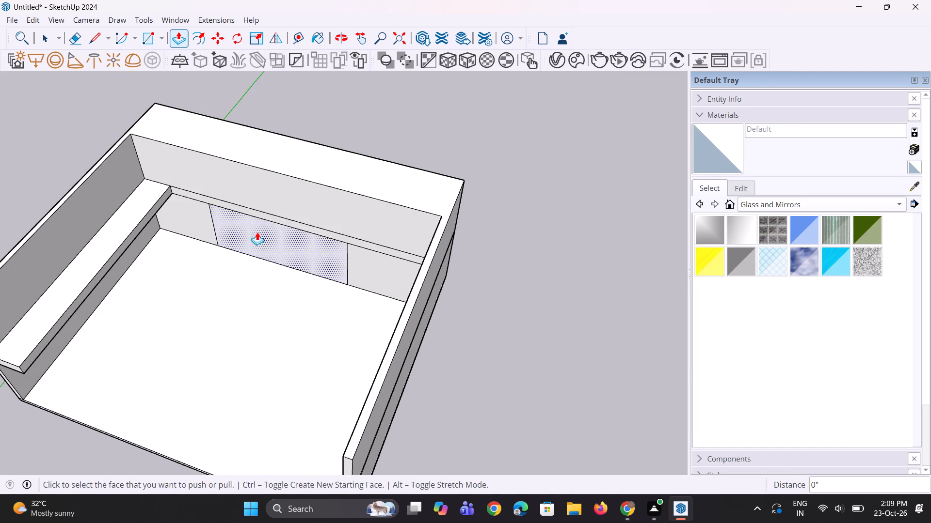
pyautogui.click(257, 234)
pyautogui.moveTo(272, 232); pyautogui.dragTo(304, 177, button='middle')
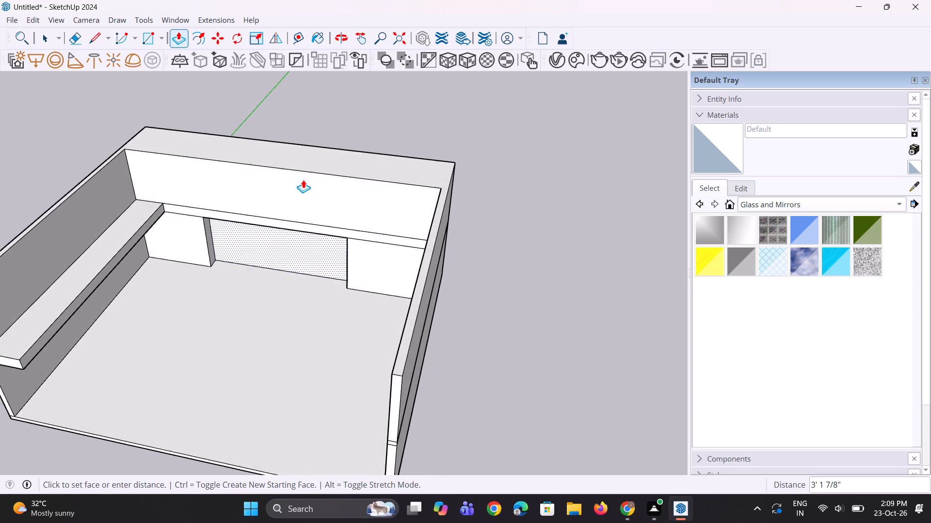
pyautogui.scroll(3, 255, 251)
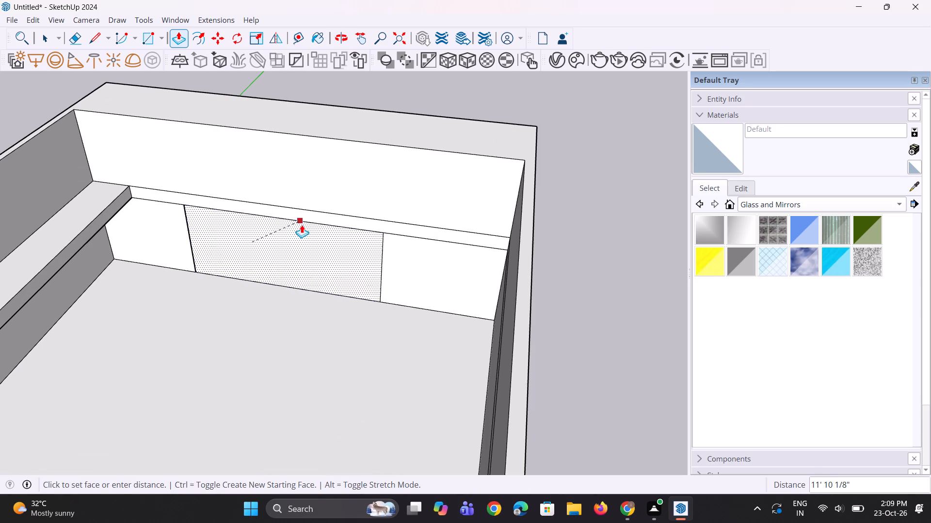
pyautogui.click(301, 235)
# Deepen the recess in the middle of the lower back wall by about another 3' 3".
pyautogui.scroll(1, 220, 332)
pyautogui.moveTo(220, 332); pyautogui.dragTo(244, 267, button='middle')
pyautogui.scroll(3, 262, 245)
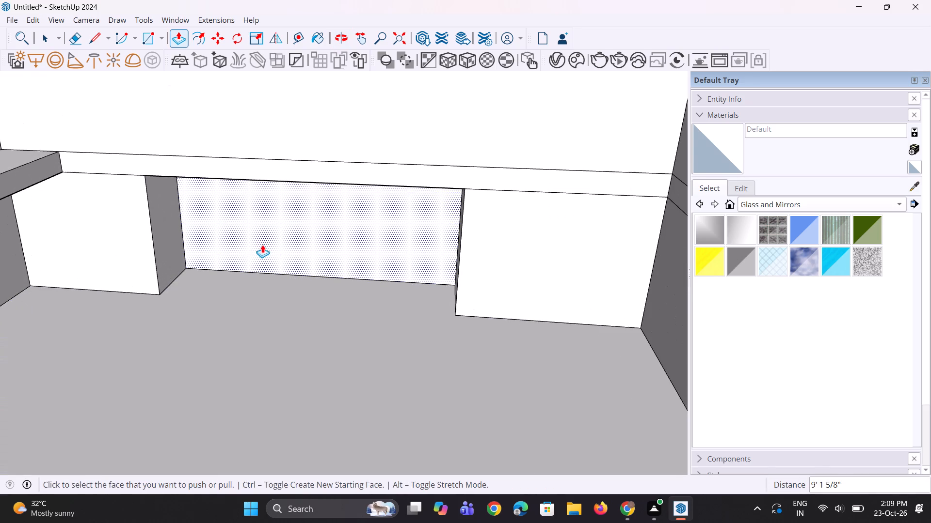
pyautogui.click(273, 239)
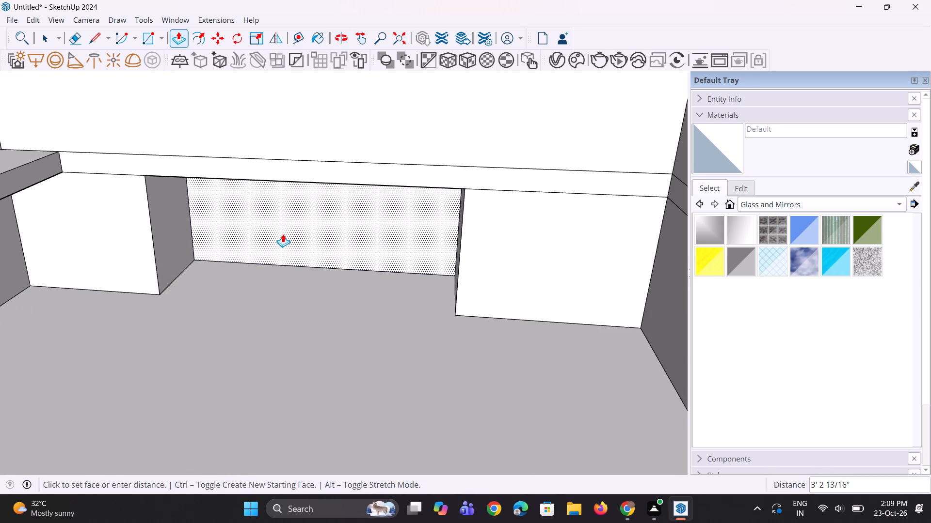
pyautogui.click(283, 234)
# Examine the recess in the lower back wall and its adjoining sections from several angles.
pyautogui.scroll(-5, 246, 339)
pyautogui.scroll(1, 246, 340)
pyautogui.moveTo(246, 340); pyautogui.dragTo(261, 314, button='middle')
pyautogui.press('space')
pyautogui.press('space')
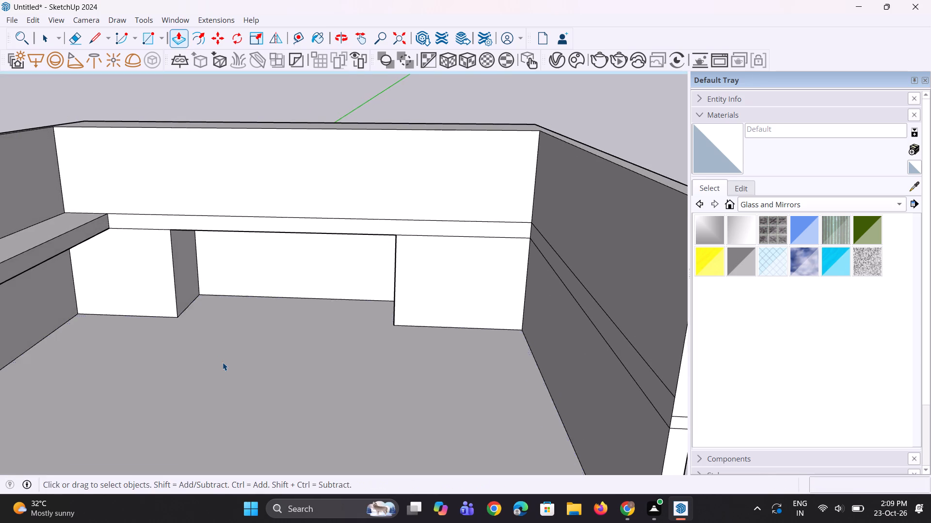
pyautogui.scroll(-4, 223, 362)
pyautogui.moveTo(219, 356); pyautogui.dragTo(297, 326, button='middle')
pyautogui.scroll(4, 304, 318)
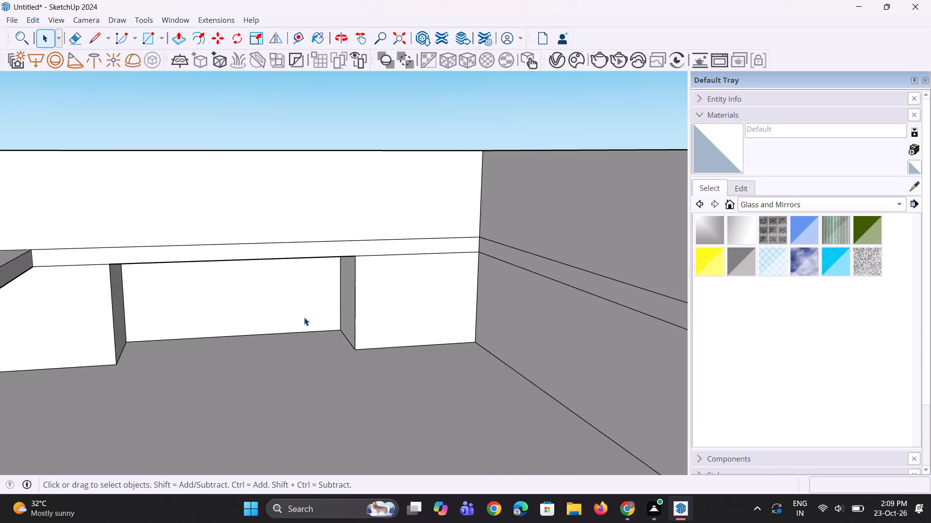
pyautogui.scroll(1, 315, 333)
pyautogui.moveTo(315, 333); pyautogui.dragTo(289, 315, button='middle')
pyautogui.scroll(-4, 250, 354)
pyautogui.press('space')
pyautogui.press('space')
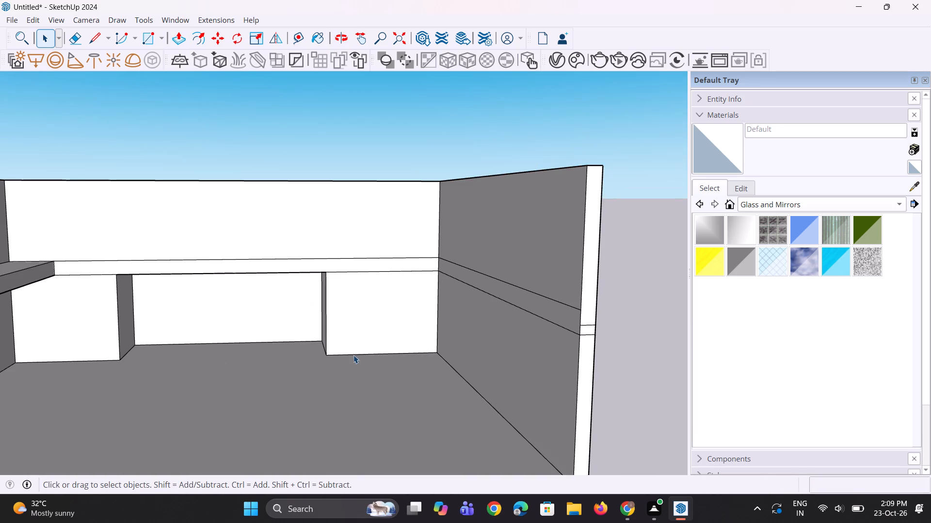
pyautogui.moveTo(353, 355); pyautogui.dragTo(343, 350, button='middle')
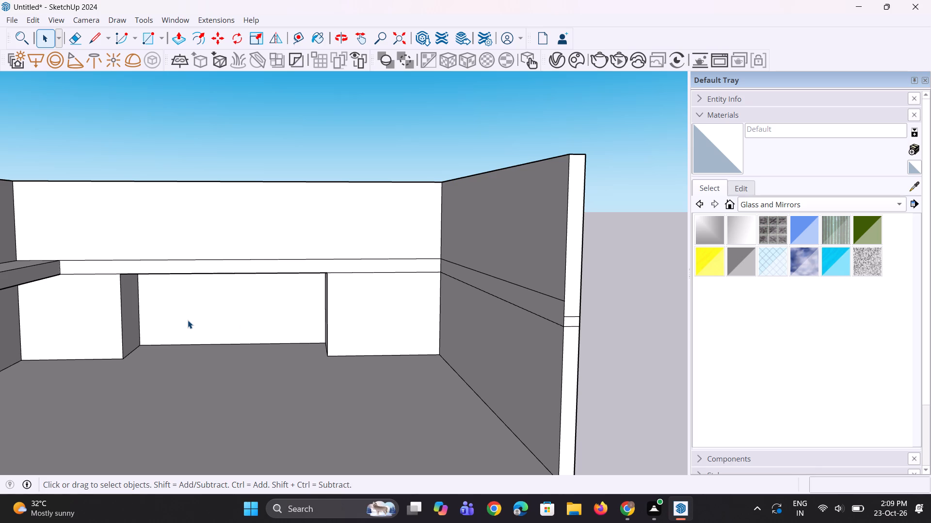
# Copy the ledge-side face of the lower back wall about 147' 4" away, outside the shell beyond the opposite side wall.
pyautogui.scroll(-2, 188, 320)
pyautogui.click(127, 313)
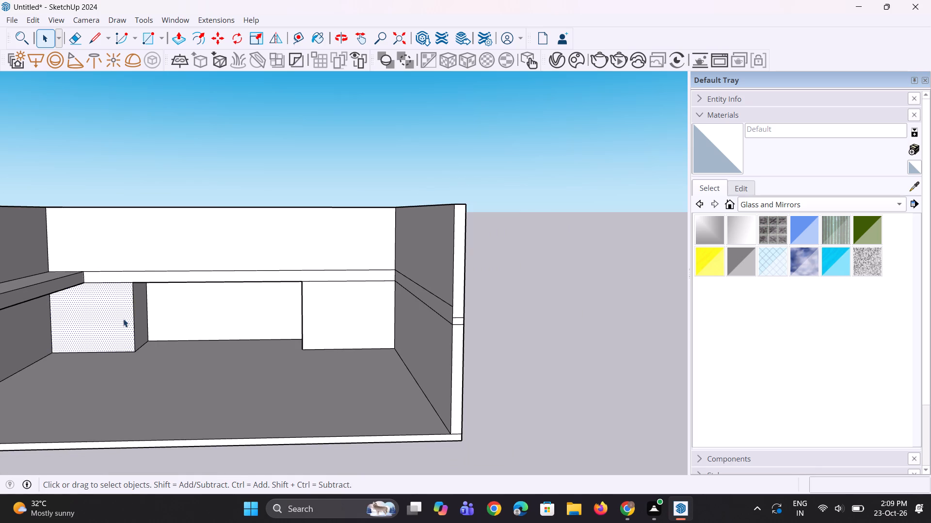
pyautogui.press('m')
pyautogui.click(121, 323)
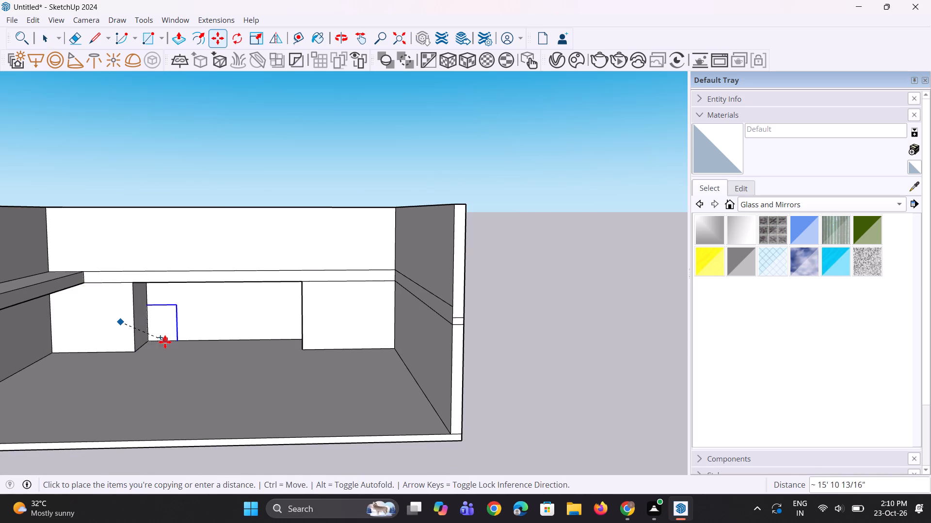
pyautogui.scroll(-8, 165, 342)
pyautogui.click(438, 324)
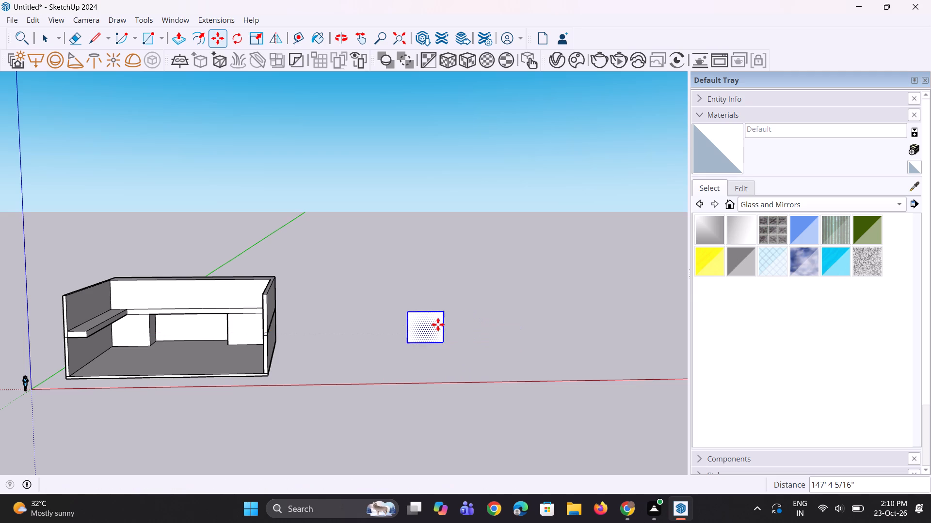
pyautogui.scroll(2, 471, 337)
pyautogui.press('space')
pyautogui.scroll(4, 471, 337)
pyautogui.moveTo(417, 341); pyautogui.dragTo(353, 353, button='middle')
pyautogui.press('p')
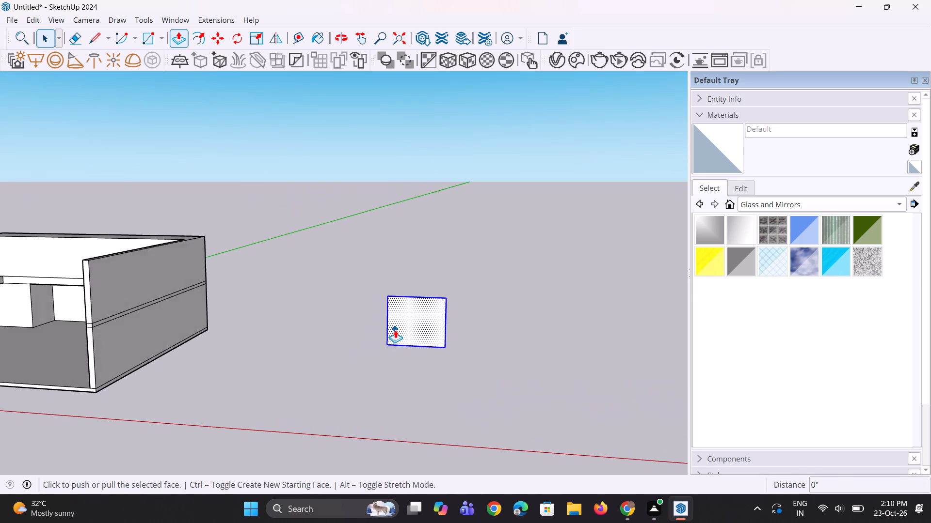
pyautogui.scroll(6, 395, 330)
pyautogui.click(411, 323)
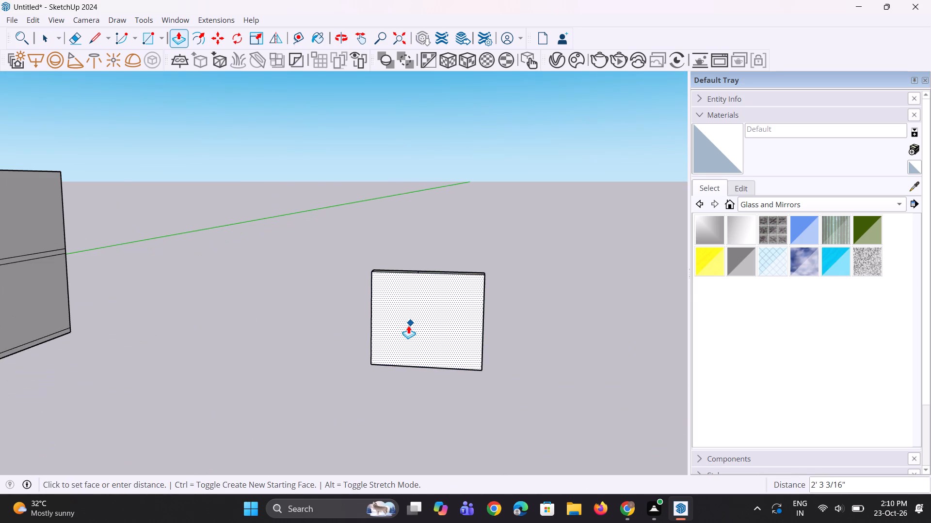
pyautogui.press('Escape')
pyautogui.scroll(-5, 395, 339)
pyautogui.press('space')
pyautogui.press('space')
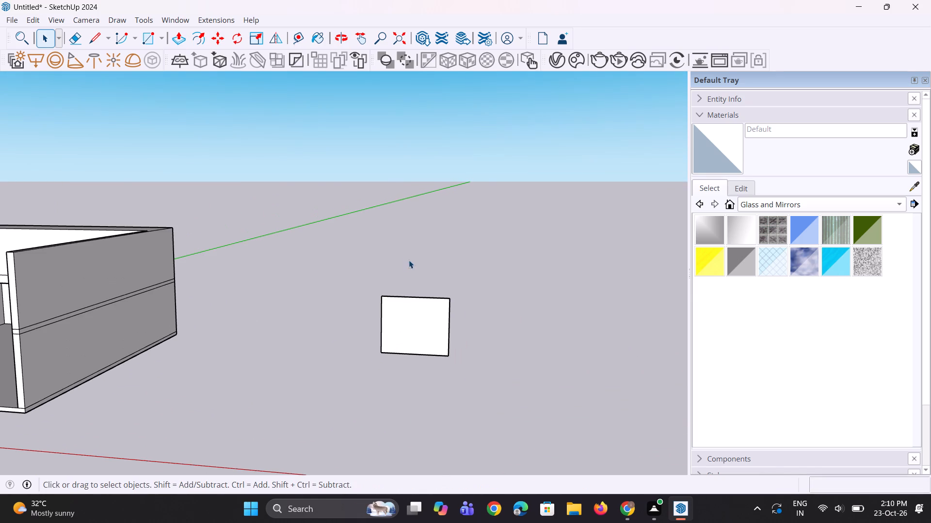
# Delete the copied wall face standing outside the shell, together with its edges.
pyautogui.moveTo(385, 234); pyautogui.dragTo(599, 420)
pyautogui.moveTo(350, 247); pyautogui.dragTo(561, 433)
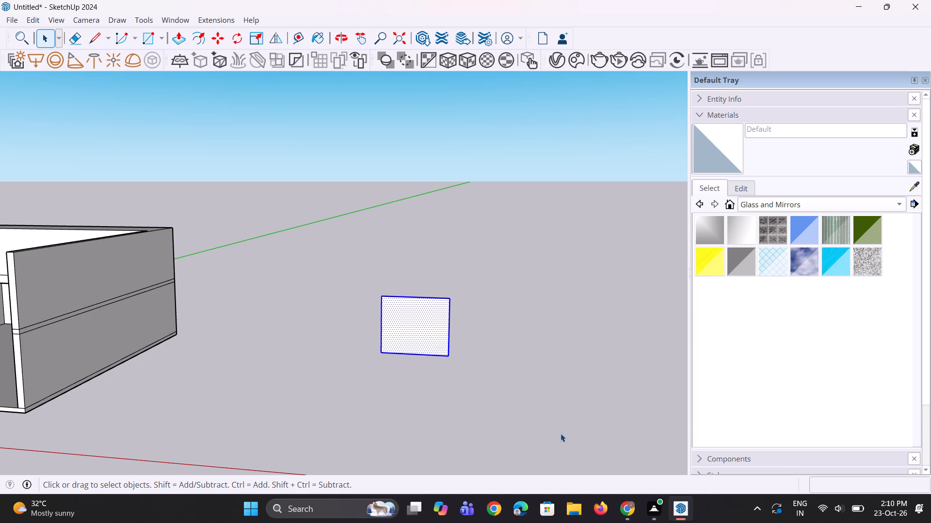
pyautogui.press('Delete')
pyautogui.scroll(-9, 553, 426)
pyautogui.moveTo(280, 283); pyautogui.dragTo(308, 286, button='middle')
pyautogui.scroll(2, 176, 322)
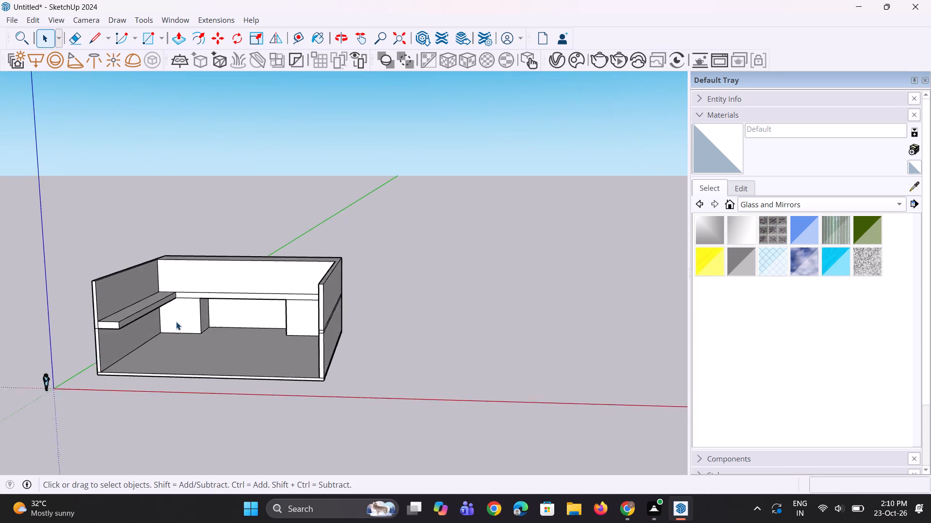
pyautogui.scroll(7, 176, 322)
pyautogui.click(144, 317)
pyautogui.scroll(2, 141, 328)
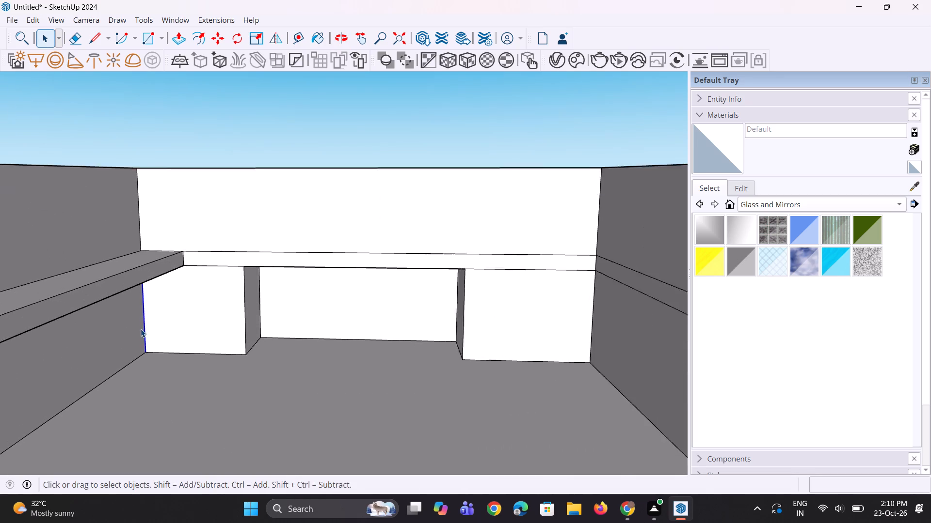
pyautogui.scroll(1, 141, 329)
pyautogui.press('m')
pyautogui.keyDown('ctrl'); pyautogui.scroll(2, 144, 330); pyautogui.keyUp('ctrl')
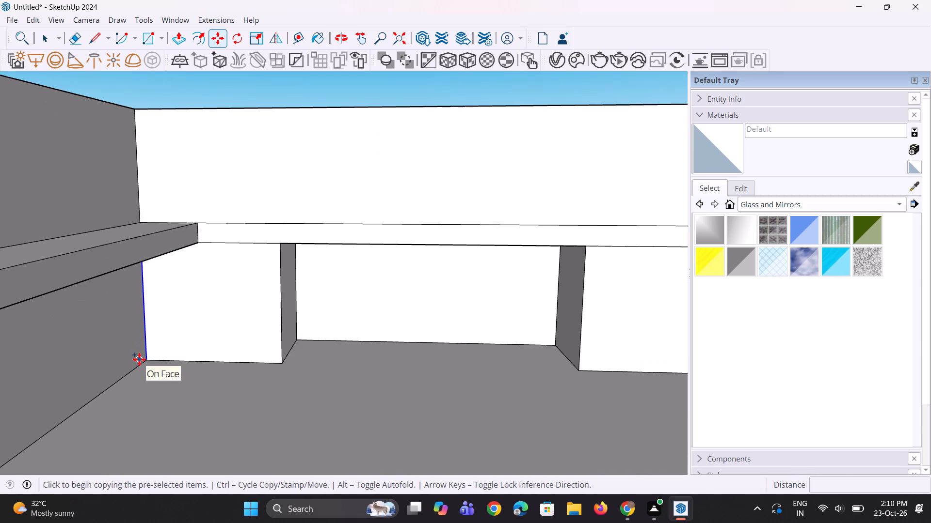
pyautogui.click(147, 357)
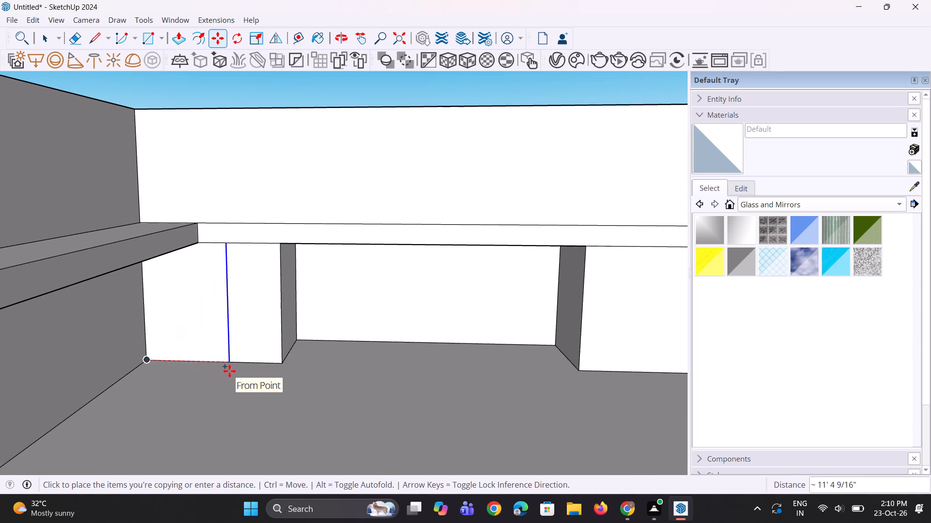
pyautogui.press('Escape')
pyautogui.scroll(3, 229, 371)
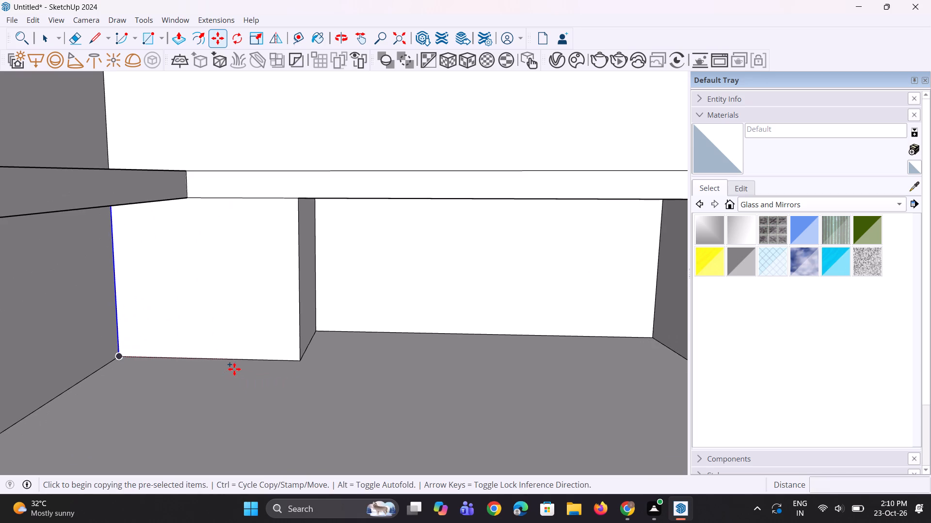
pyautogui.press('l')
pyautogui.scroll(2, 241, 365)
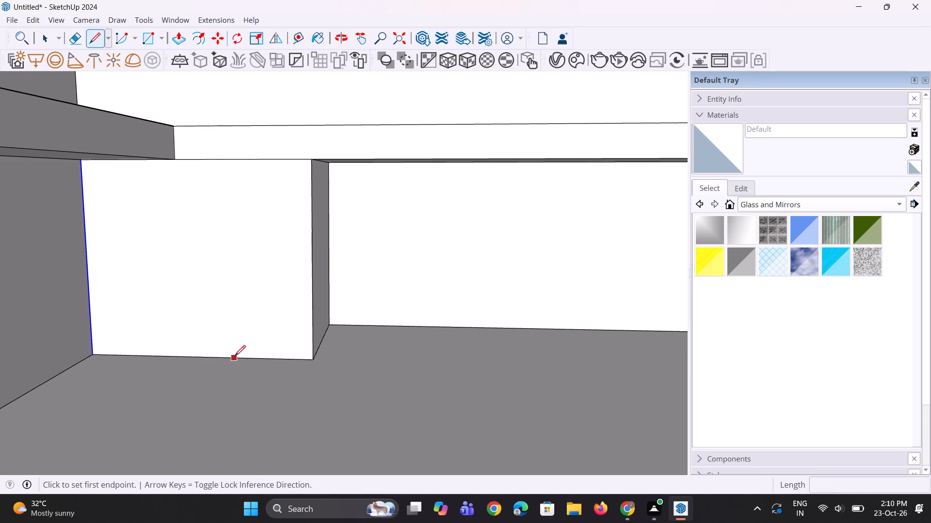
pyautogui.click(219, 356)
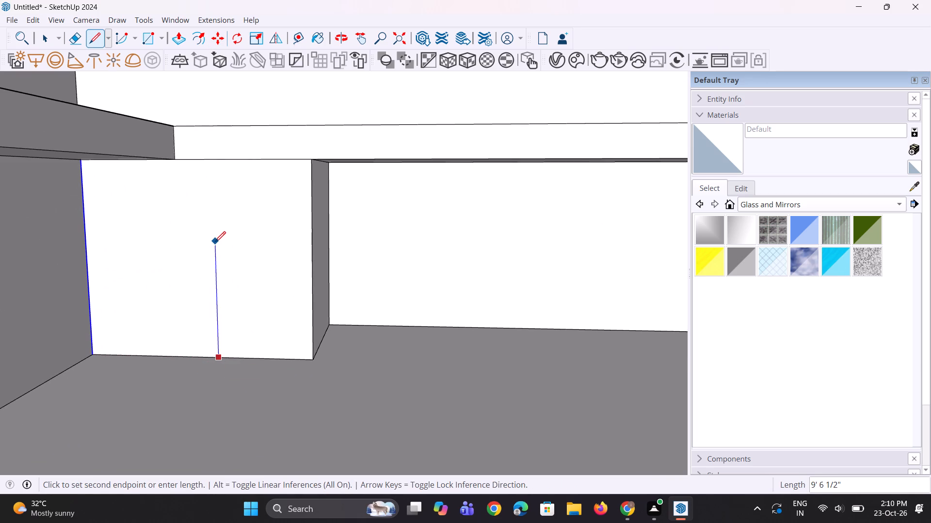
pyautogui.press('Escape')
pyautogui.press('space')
# Draw a doorway rectangle about 8' 5" wide and 11' 1" high, rising from the floor on the ledge-side lower back wall.
pyautogui.press('r')
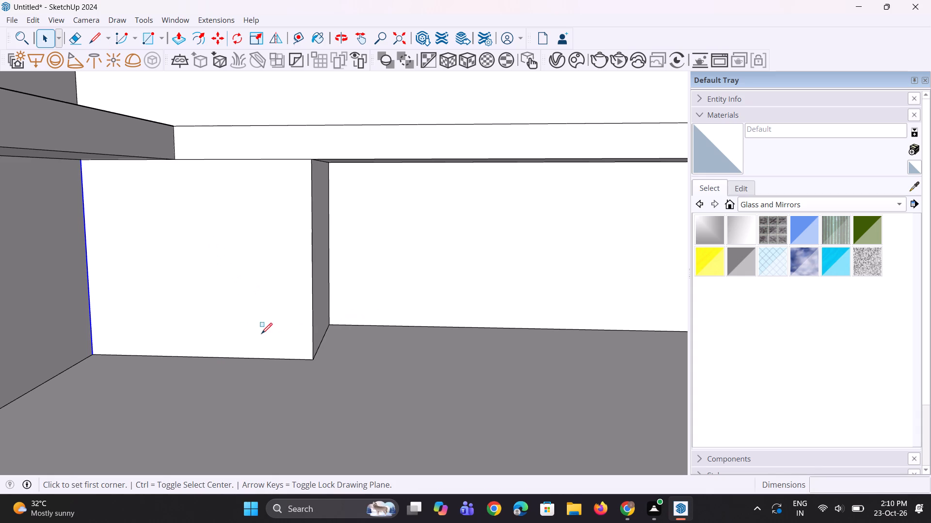
pyautogui.scroll(2, 214, 346)
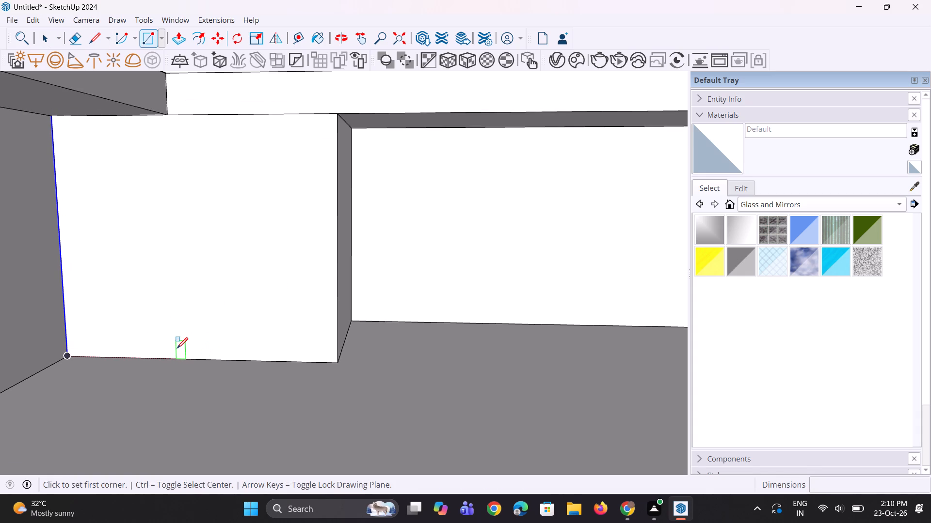
pyautogui.click(177, 358)
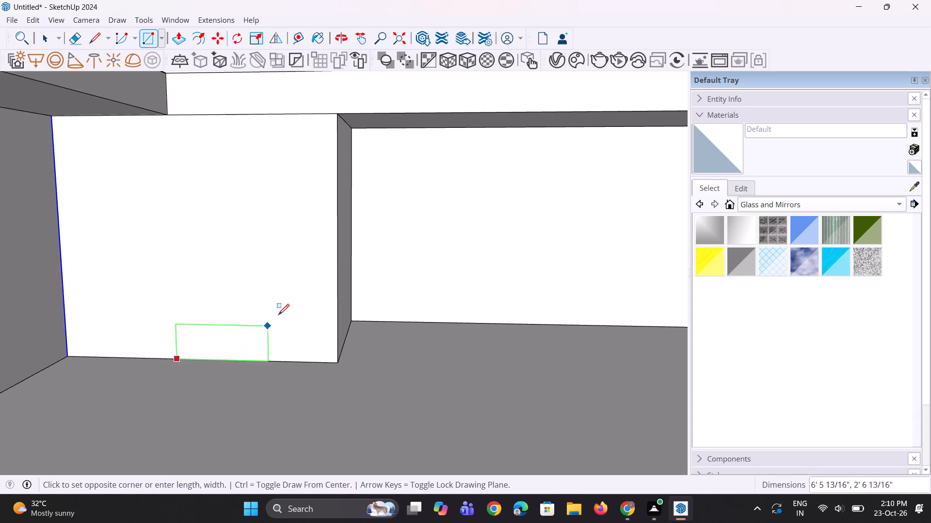
pyautogui.click(300, 194)
pyautogui.scroll(-5, 299, 194)
pyautogui.press('space')
pyautogui.press('space')
pyautogui.press('space')
# Copy the doorway rectangle's face straight sideways to a spot outside the shell, beyond the opposite side wall.
pyautogui.scroll(-2, 290, 200)
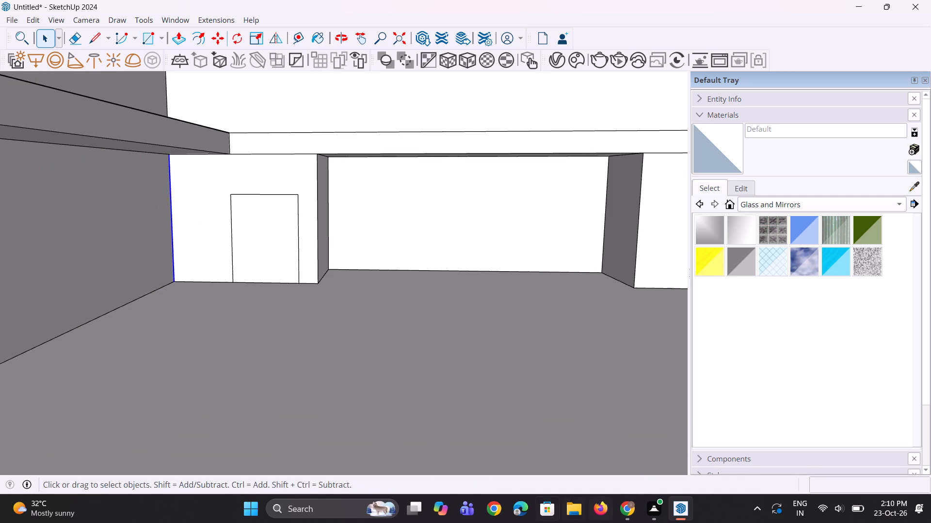
pyautogui.scroll(-4, 503, 513)
pyautogui.scroll(-4, 37, 37)
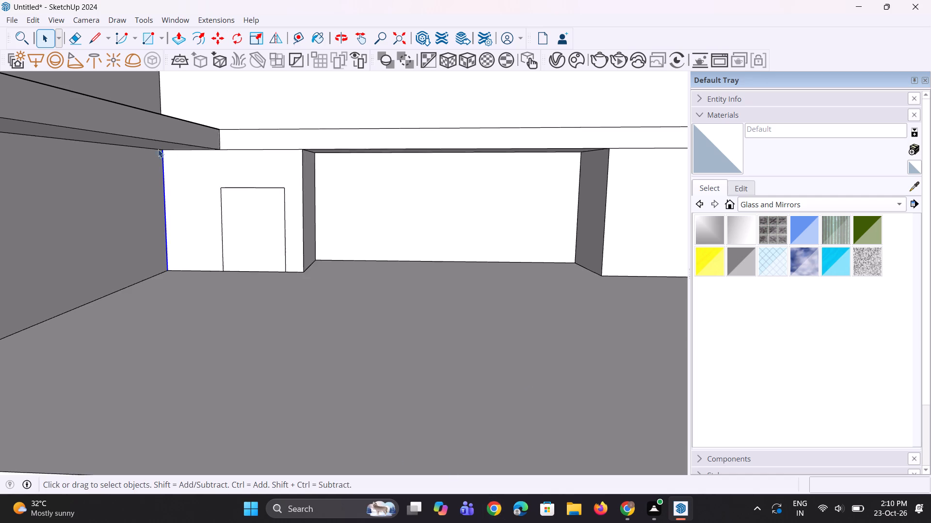
pyautogui.scroll(-9, 158, 149)
pyautogui.scroll(-4, 186, 178)
pyautogui.click(199, 190)
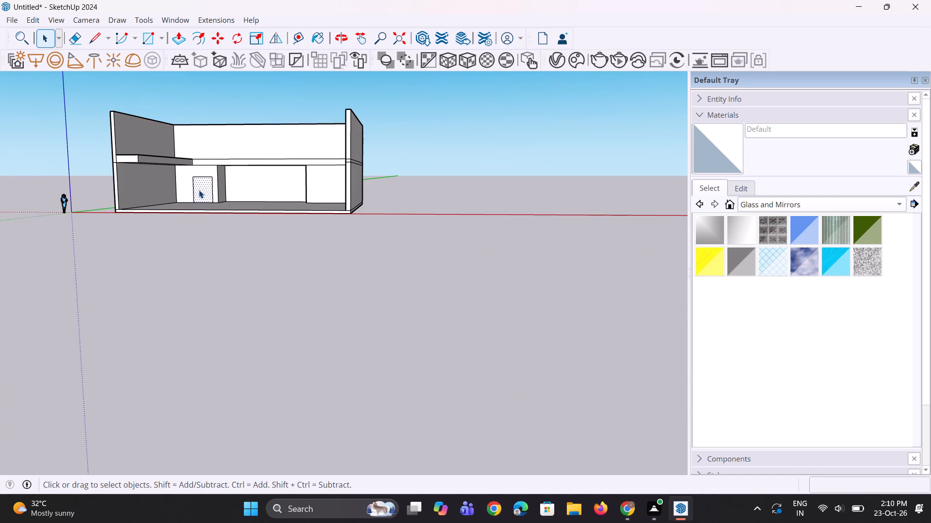
pyautogui.press('m')
pyautogui.click(199, 190)
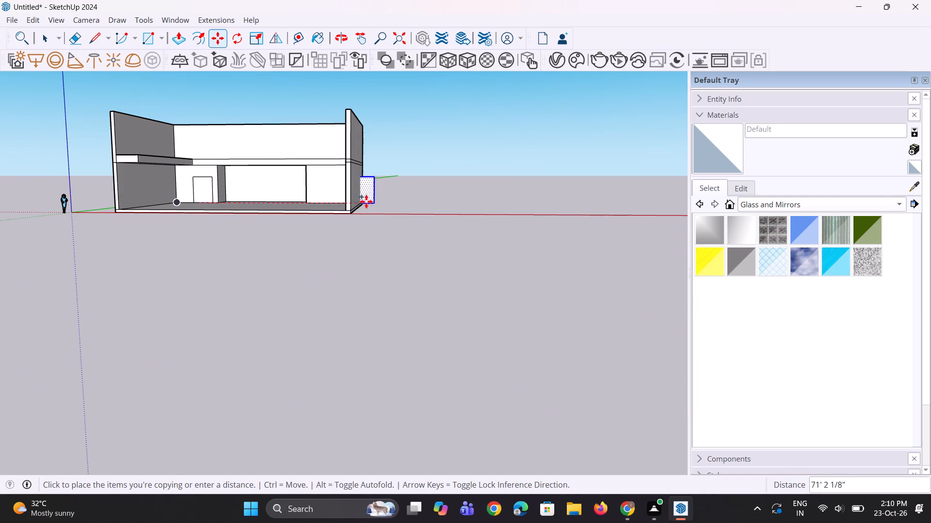
pyautogui.click(387, 204)
pyautogui.press('space')
pyautogui.press('space')
pyautogui.moveTo(228, 225); pyautogui.dragTo(242, 274, button='middle')
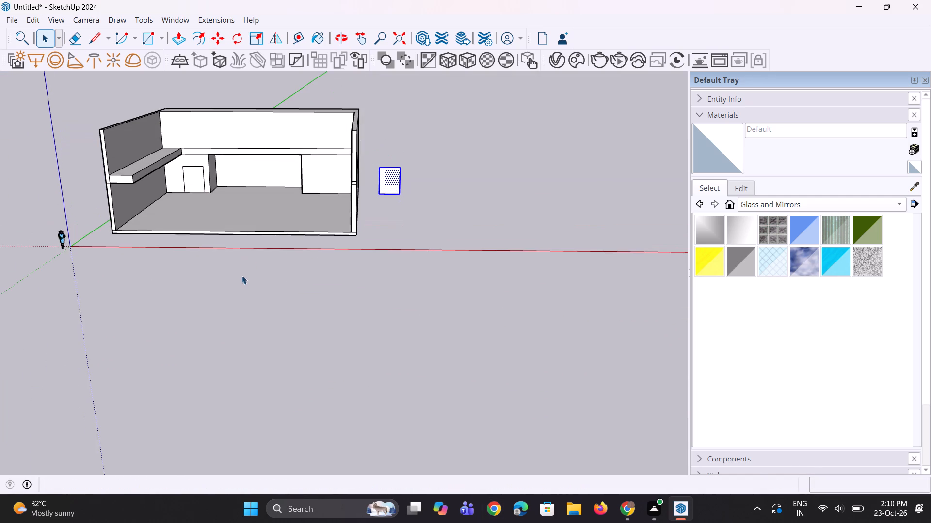
pyautogui.click(241, 278)
# Push the doorway rectangle about 10' 10" into the back wall to form a recessed opening.
pyautogui.scroll(4, 209, 193)
pyautogui.press('p')
pyautogui.scroll(2, 209, 192)
pyautogui.doubleClick(188, 178)
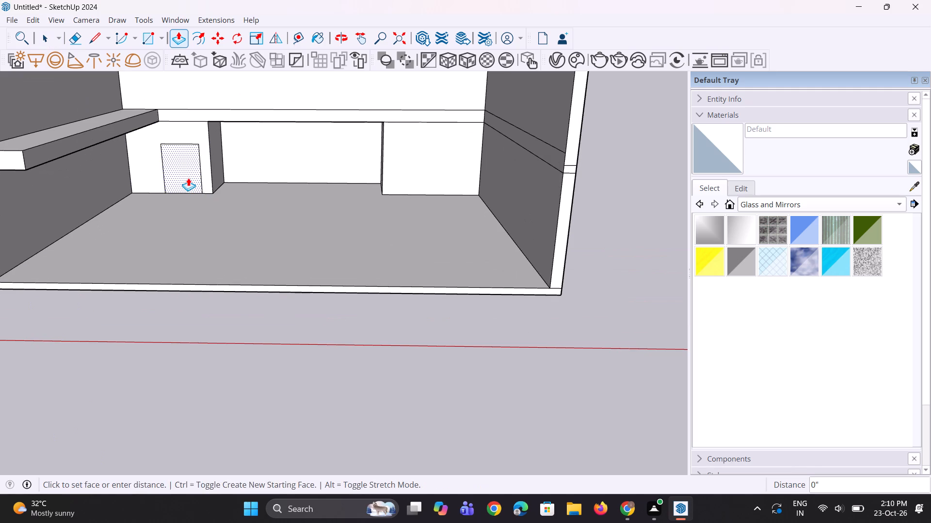
pyautogui.hotkey('ctrl', 'z')
pyautogui.click(188, 185)
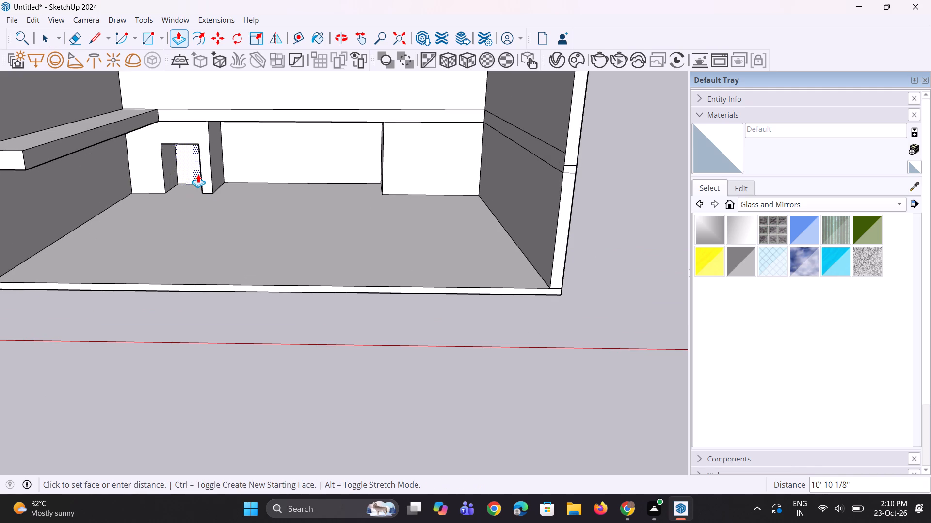
pyautogui.click(198, 174)
# Paint both sides of the copied door panel outside the shell with Translucent Glass Dark Green.
pyautogui.moveTo(210, 234); pyautogui.dragTo(219, 219, button='middle')
pyautogui.scroll(-10, 202, 232)
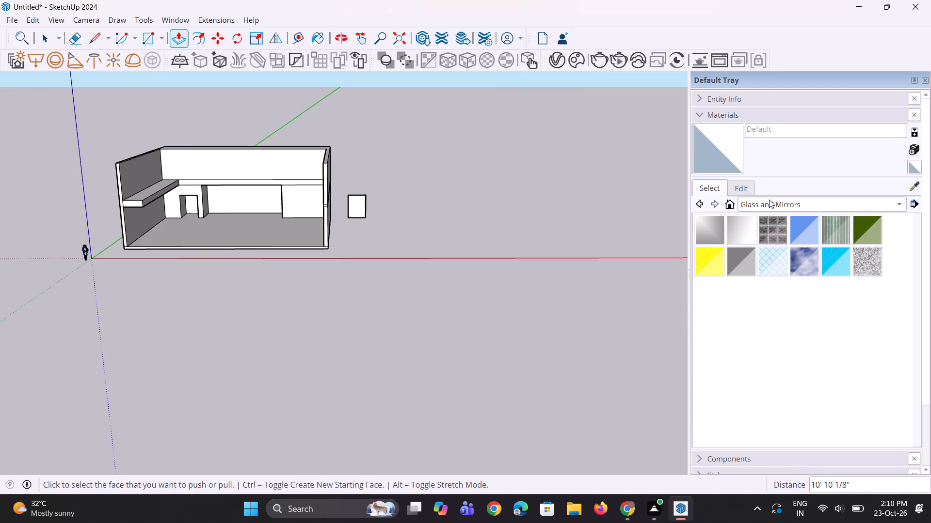
pyautogui.click(743, 263)
pyautogui.scroll(2, 427, 165)
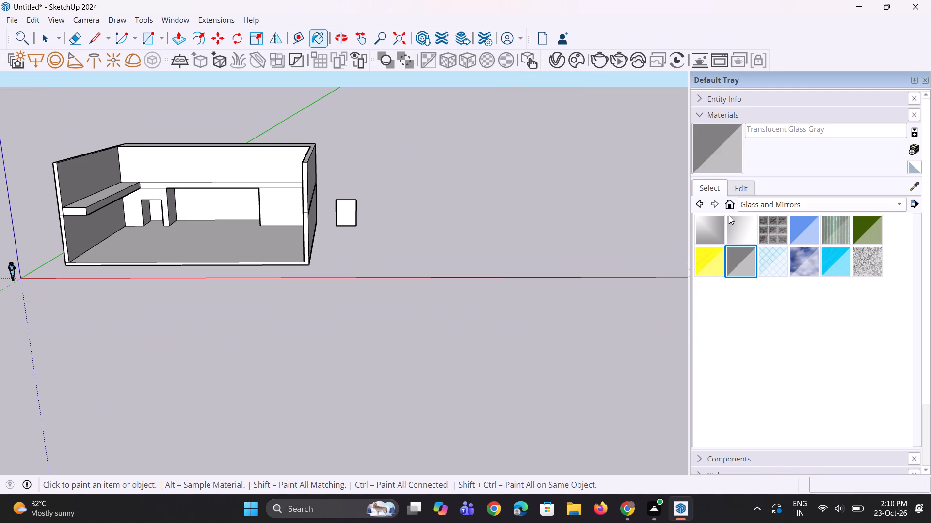
pyautogui.click(820, 261)
pyautogui.scroll(1, 851, 244)
pyautogui.click(871, 235)
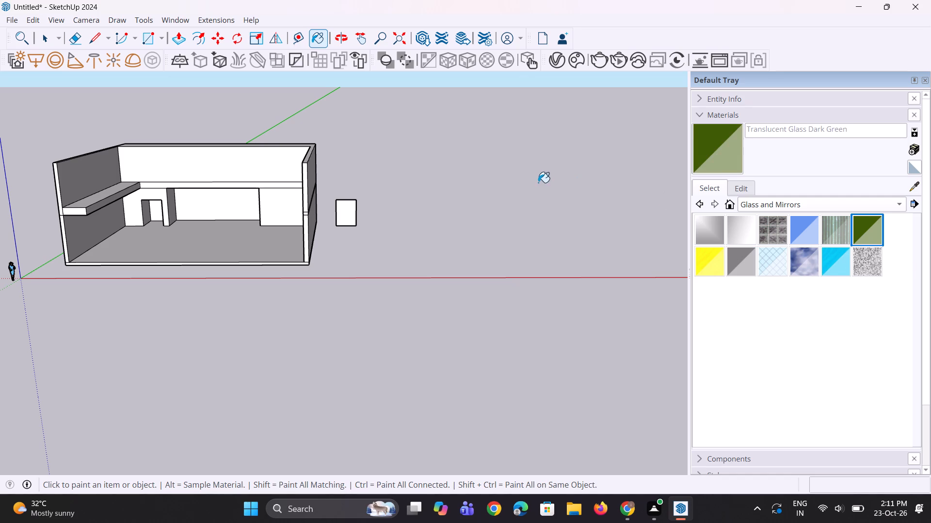
pyautogui.scroll(3, 347, 197)
pyautogui.click(344, 216)
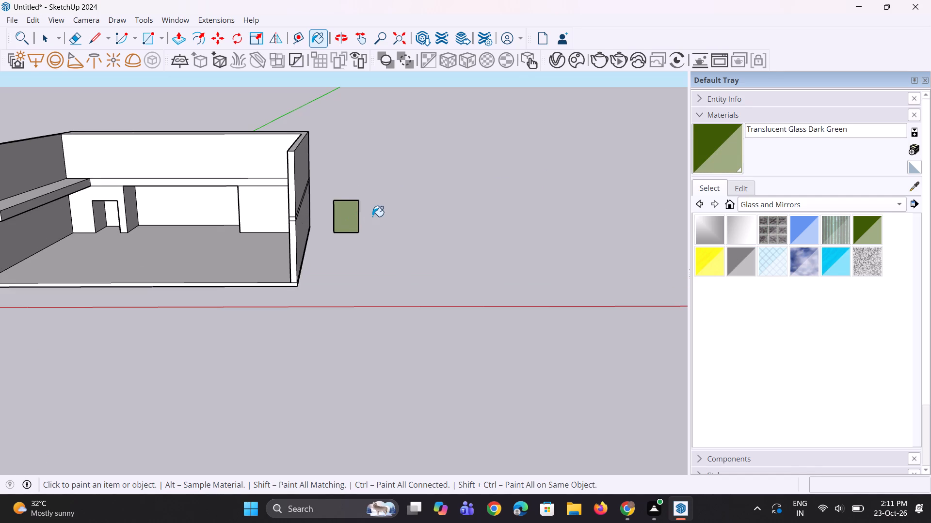
pyautogui.moveTo(372, 216); pyautogui.dragTo(0, 203, button='middle')
pyautogui.moveTo(484, 246); pyautogui.dragTo(353, 248, button='middle')
pyautogui.scroll(1, 323, 220)
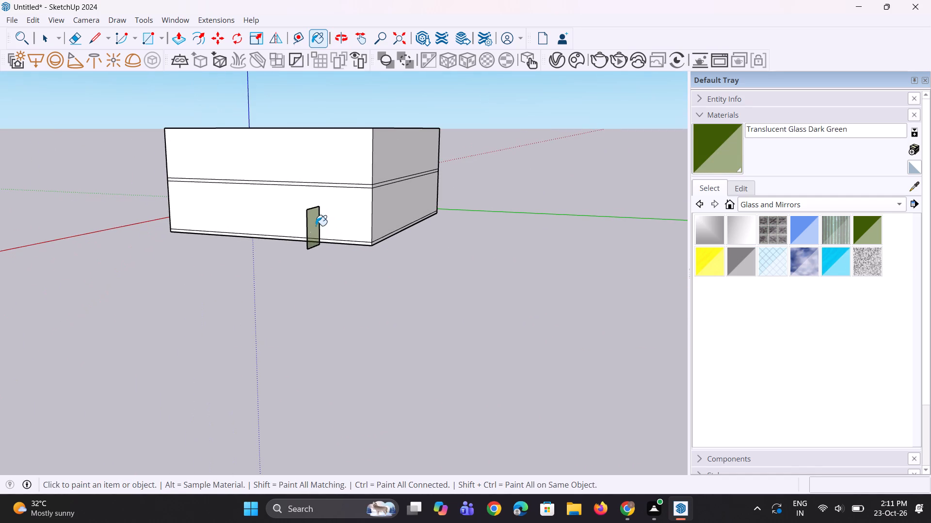
pyautogui.click(315, 227)
# Recolour the Translucent Glass Dark Green material to a golden brown and brighten it slightly.
pyautogui.moveTo(387, 254); pyautogui.dragTo(630, 243, button='middle')
pyautogui.scroll(-4, 458, 206)
pyautogui.moveTo(494, 251); pyautogui.dragTo(655, 279, button='middle')
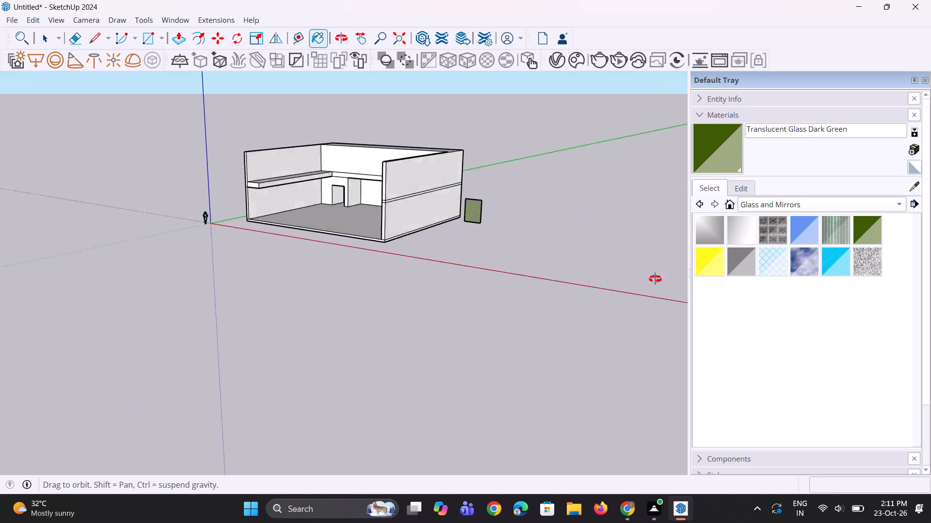
pyautogui.moveTo(655, 279); pyautogui.dragTo(668, 273, button='middle')
pyautogui.click(739, 188)
pyautogui.scroll(4, 718, 252)
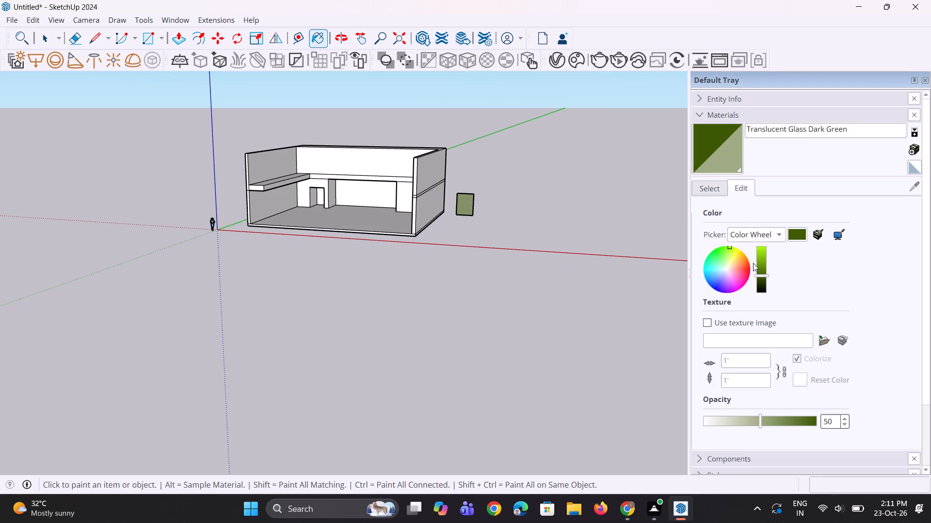
pyautogui.moveTo(735, 257); pyautogui.dragTo(737, 256)
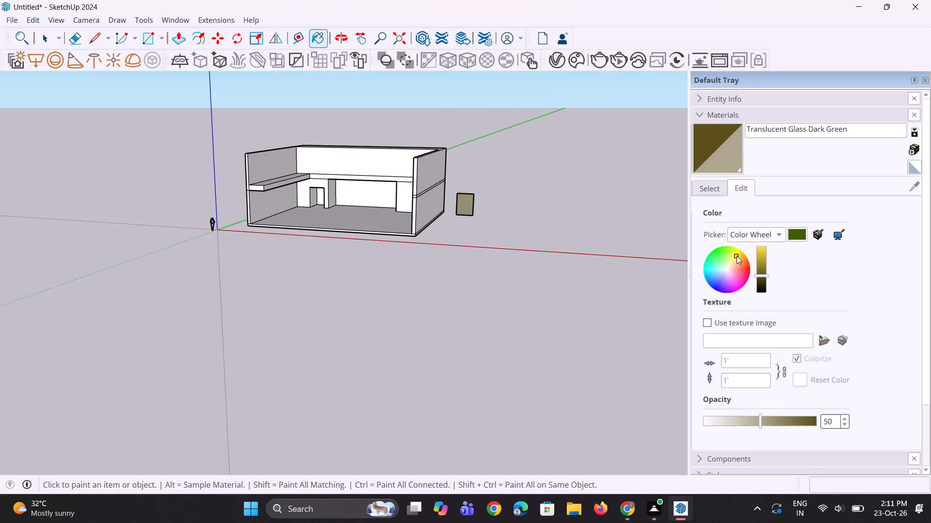
pyautogui.moveTo(737, 256); pyautogui.dragTo(740, 254)
pyautogui.moveTo(758, 275); pyautogui.dragTo(761, 267)
# Make the glass door panel and its surrounding edges into a group.
pyautogui.moveTo(369, 200); pyautogui.dragTo(484, 254, button='middle')
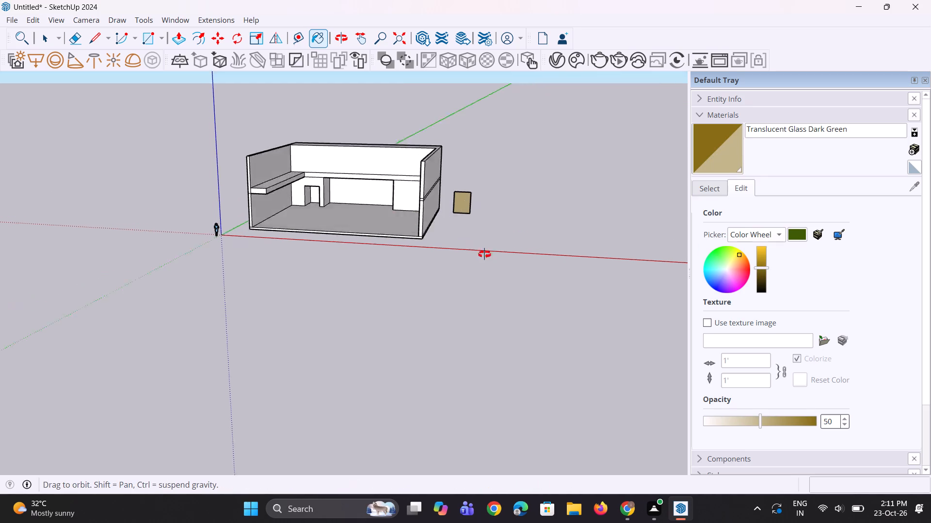
pyautogui.moveTo(484, 254); pyautogui.dragTo(446, 226, button='middle')
pyautogui.scroll(9, 447, 200)
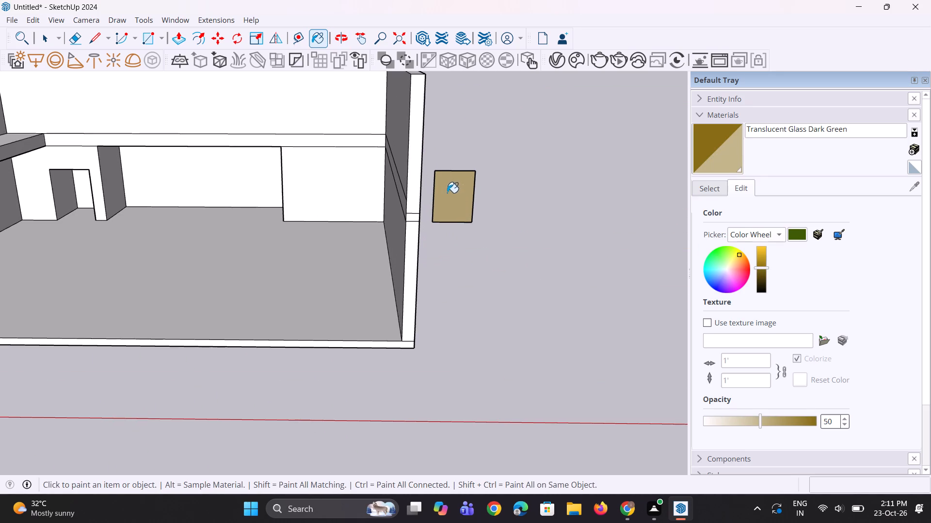
pyautogui.press('space')
pyautogui.press('space')
pyautogui.write('v')
pyautogui.scroll(4, 441, 196)
pyautogui.moveTo(419, 135); pyautogui.dragTo(530, 279)
pyautogui.rightClick(474, 208)
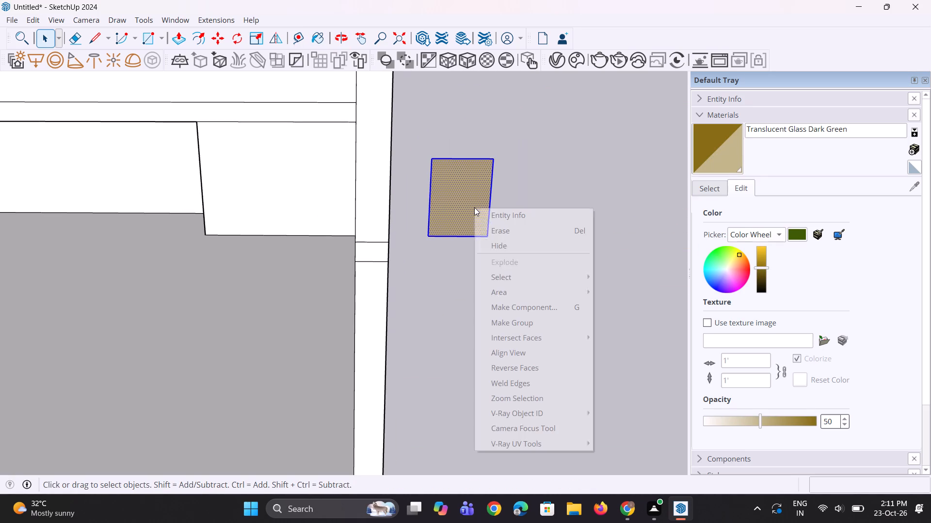
pyautogui.click(538, 327)
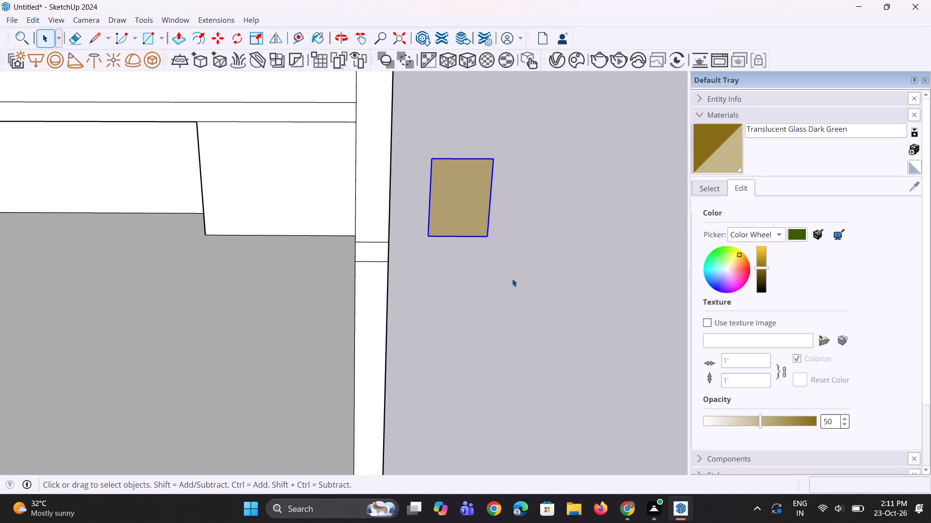
# Move the grouped glass panel by its lower corner into the doorway opening, flush with the lower back wall's face.
pyautogui.press('m')
pyautogui.click(493, 233)
pyautogui.scroll(-7, 665, 291)
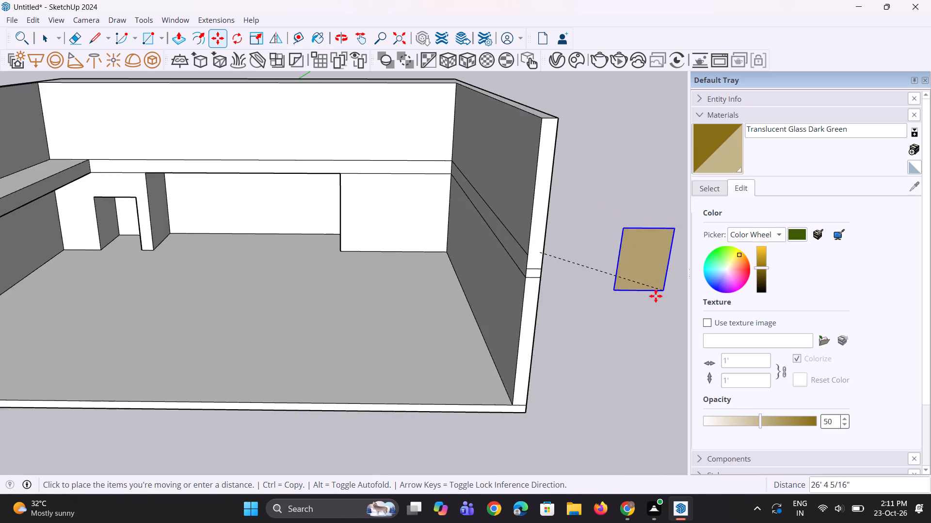
pyautogui.scroll(-2, 656, 296)
pyautogui.scroll(3, 369, 288)
pyautogui.scroll(2, 295, 279)
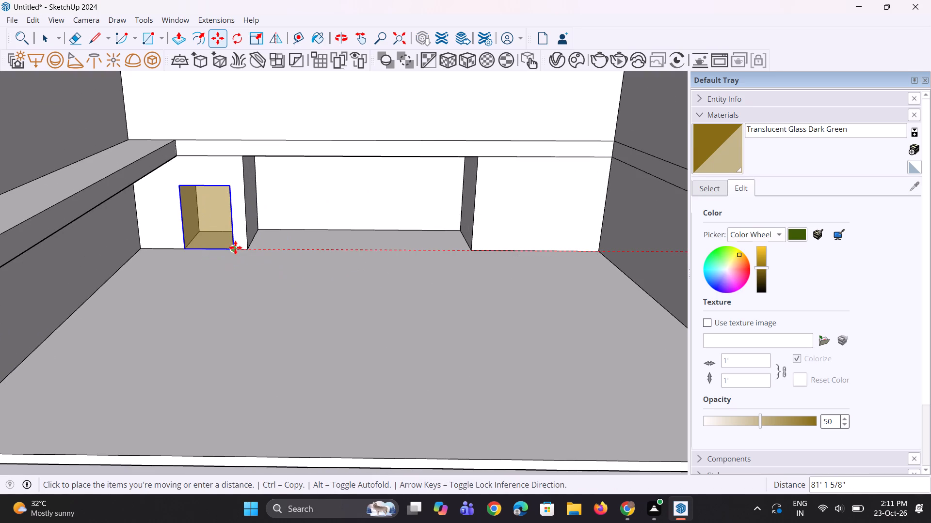
pyautogui.click(235, 247)
pyautogui.moveTo(235, 285); pyautogui.dragTo(252, 266, button='middle')
pyautogui.scroll(1, 247, 277)
pyautogui.press('space')
pyautogui.scroll(-10, 250, 287)
pyautogui.press('space')
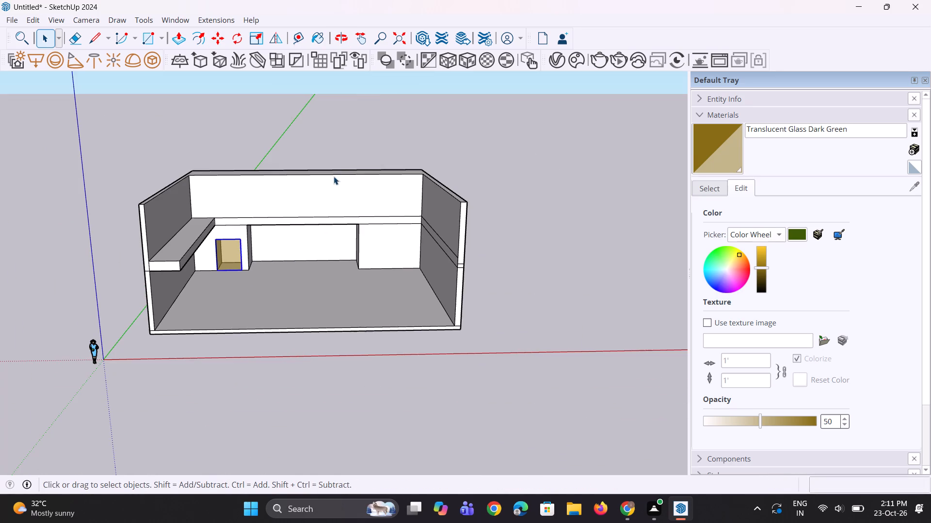
pyautogui.click(378, 117)
# Copy the lower back wall's ledge-side corner edge about 7' 8" to the doorway's near side, dividing the span into two equal parts.
pyautogui.moveTo(399, 245); pyautogui.dragTo(352, 223, button='middle')
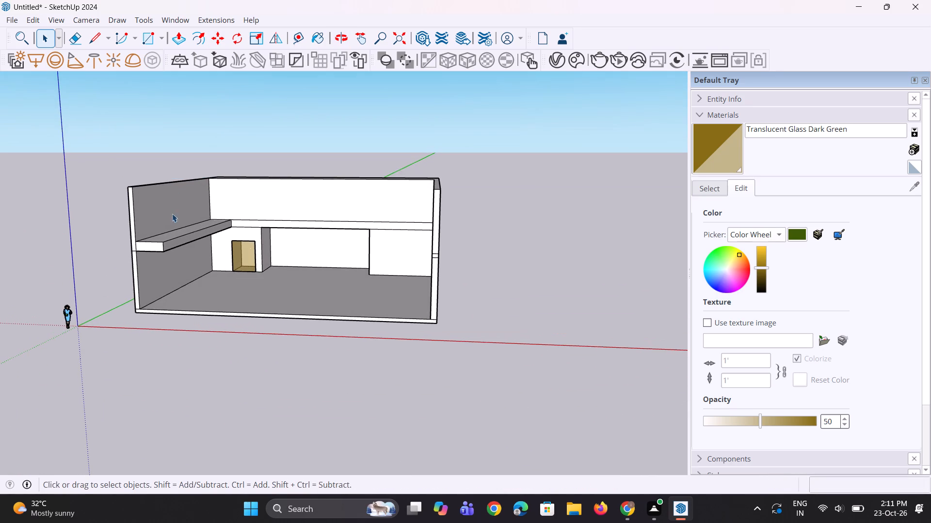
pyautogui.scroll(10, 172, 218)
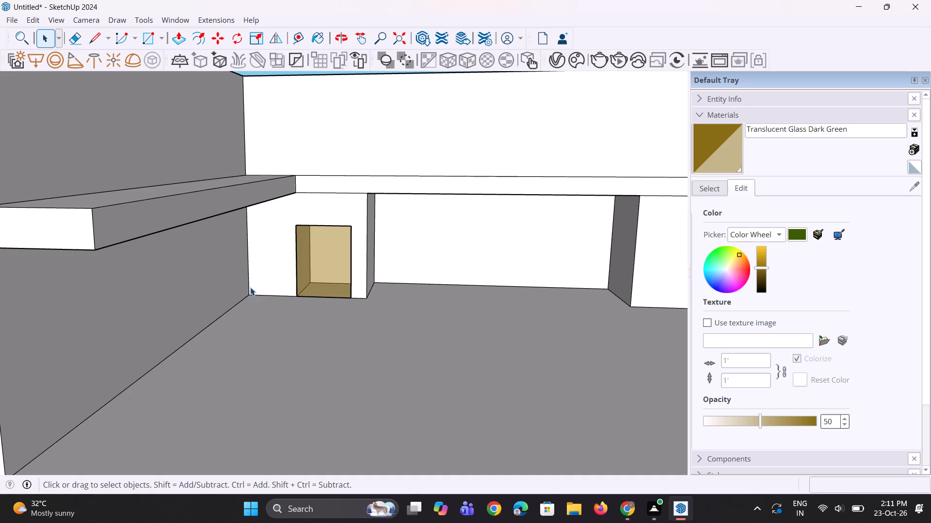
pyautogui.click(250, 287)
pyautogui.scroll(4, 249, 295)
pyautogui.press('m')
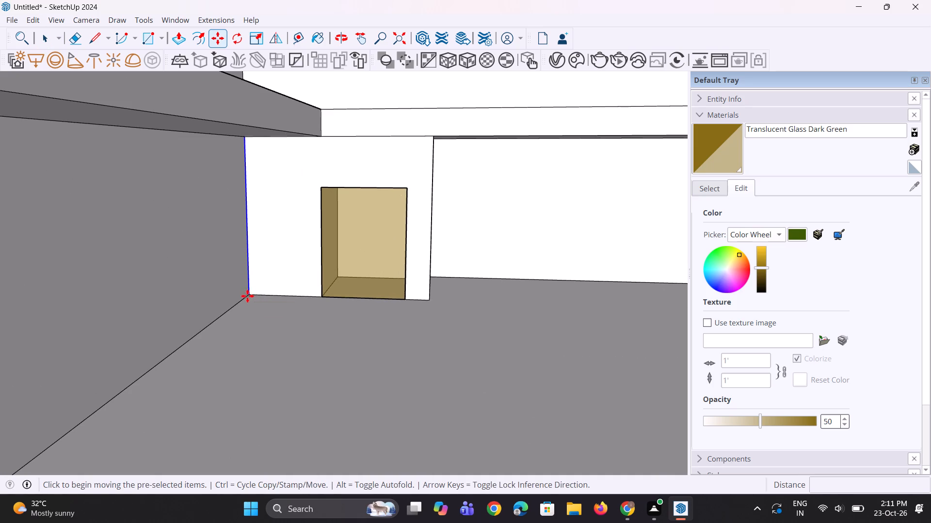
pyautogui.click(249, 292)
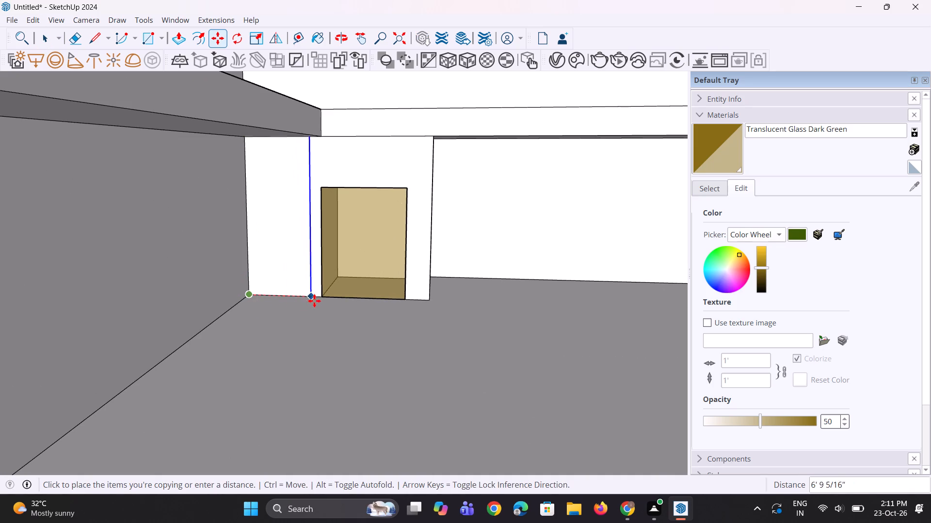
pyautogui.click(319, 301)
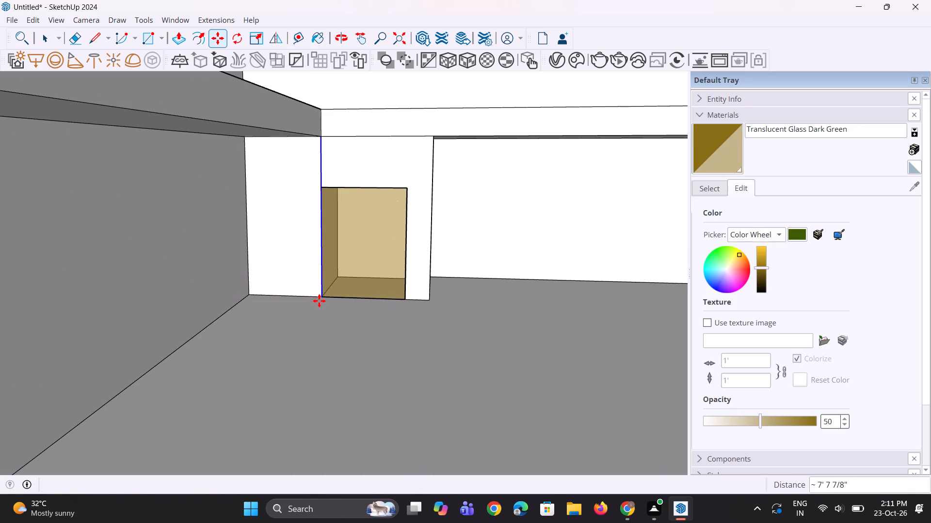
pyautogui.write('/2')
pyautogui.press('Return')
pyautogui.moveTo(315, 298); pyautogui.dragTo(314, 290, button='middle')
pyautogui.press('space')
pyautogui.press('space')
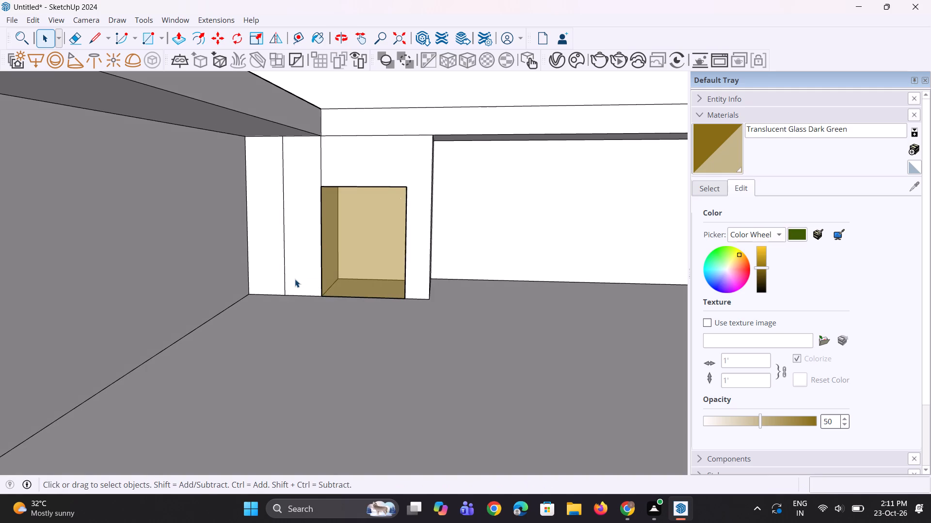
pyautogui.press('space')
# Copy the vertical dividing edge beside the doorway 0.3" towards the doorway to outline a narrow strip.
pyautogui.scroll(2, 295, 279)
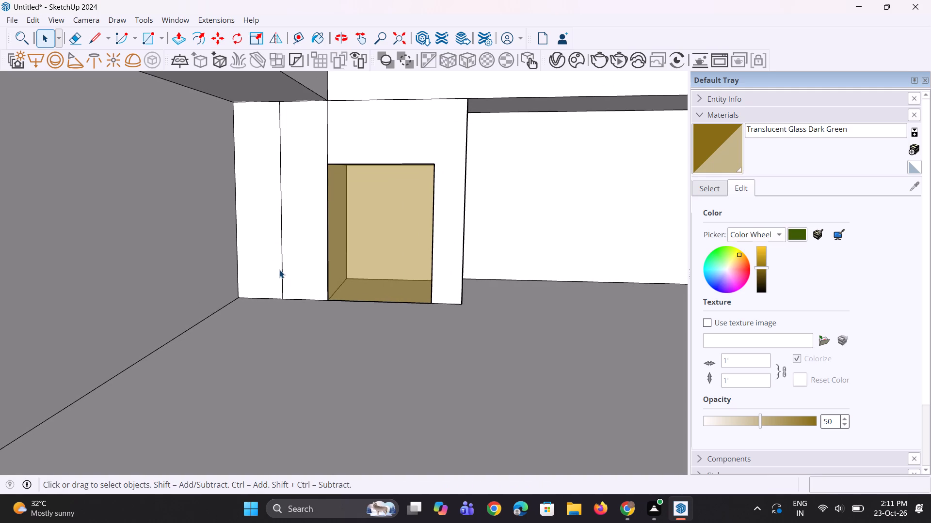
pyautogui.click(279, 270)
pyautogui.click(282, 274)
pyautogui.scroll(1, 288, 305)
pyautogui.press('m')
pyautogui.scroll(2, 288, 305)
pyautogui.click(283, 299)
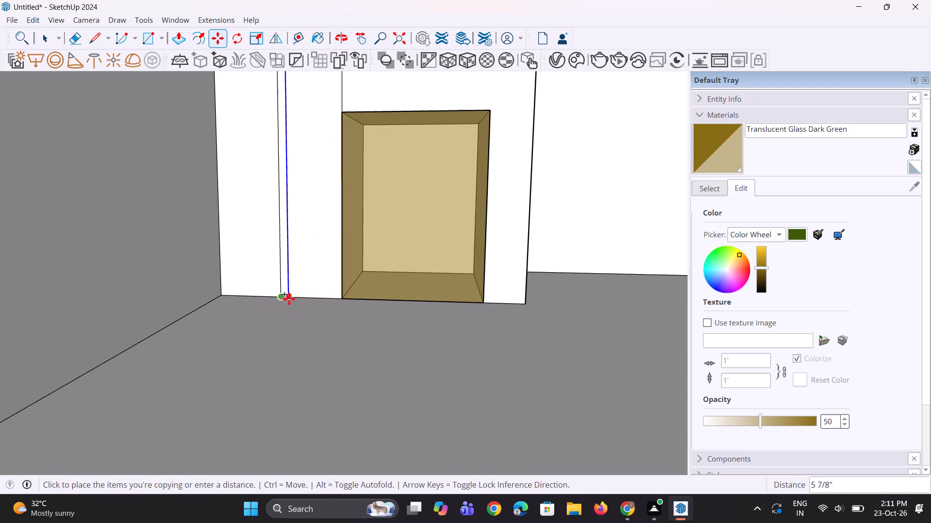
pyautogui.write('0.3"')
pyautogui.press('Return')
# Push/Pull the narrow vertical strip between the two dividing edges by 0.3".
pyautogui.scroll(1, 289, 299)
pyautogui.moveTo(289, 299); pyautogui.dragTo(276, 290, button='middle')
pyautogui.scroll(9, 276, 280)
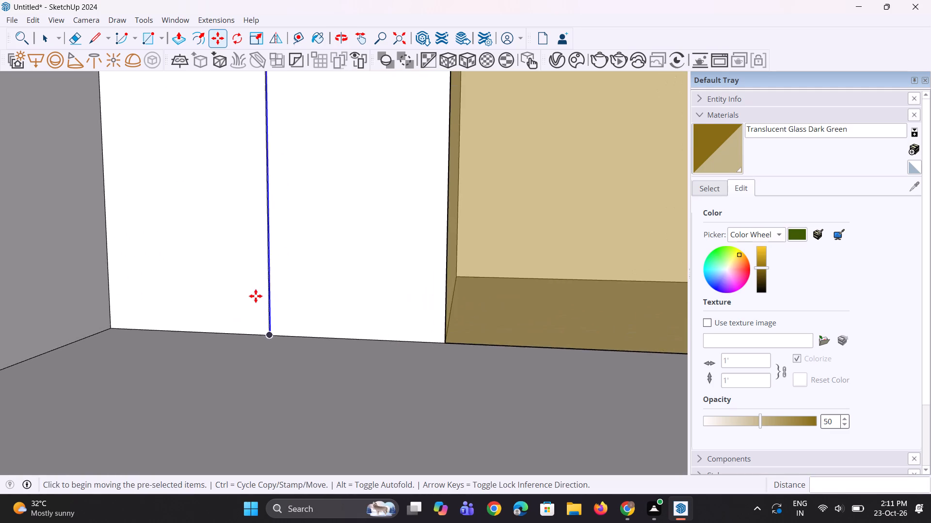
pyautogui.scroll(12, 255, 298)
pyautogui.press('p')
pyautogui.scroll(3, 302, 367)
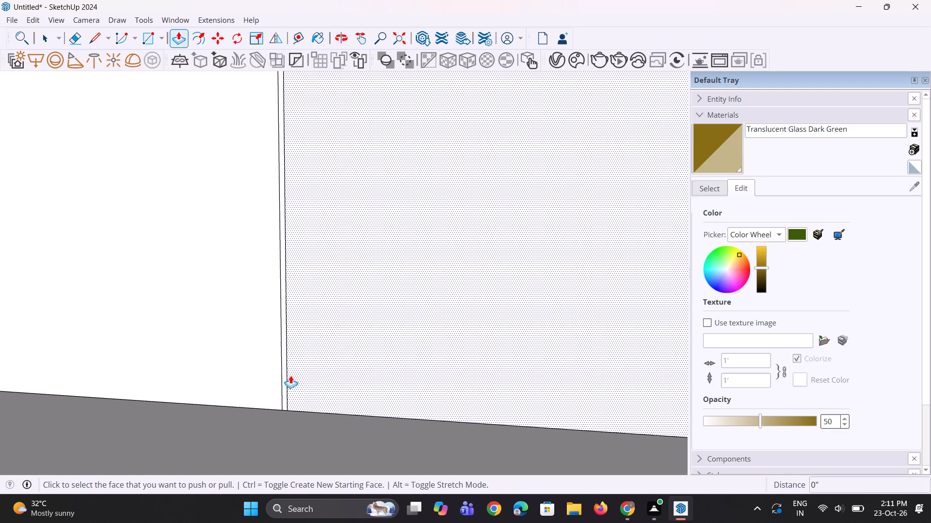
pyautogui.click(286, 376)
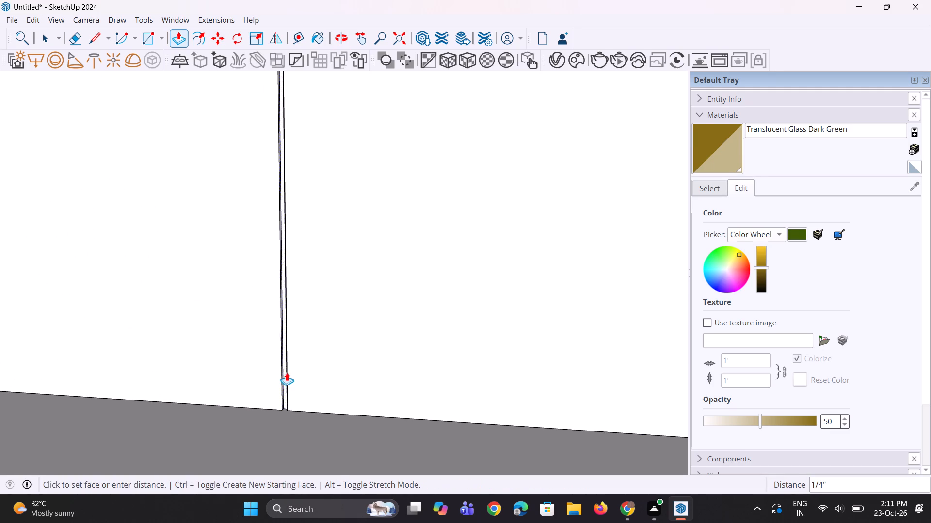
pyautogui.write('0.3"')
pyautogui.press('Return')
# Erase the leftover vertical edge above the doorway's near side on the lower back wall.
pyautogui.scroll(-20, 288, 371)
pyautogui.scroll(-7, 288, 371)
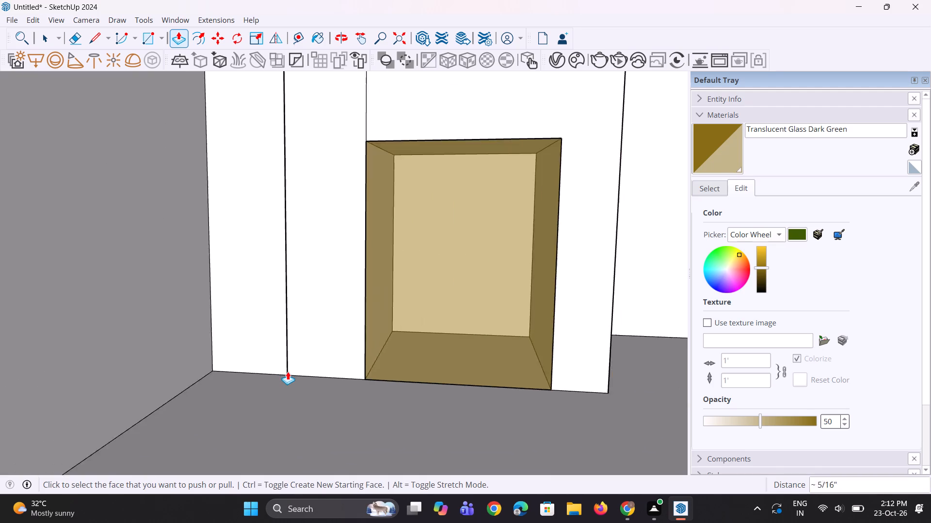
pyautogui.scroll(-4, 288, 371)
pyautogui.scroll(2, 325, 337)
pyautogui.press('e')
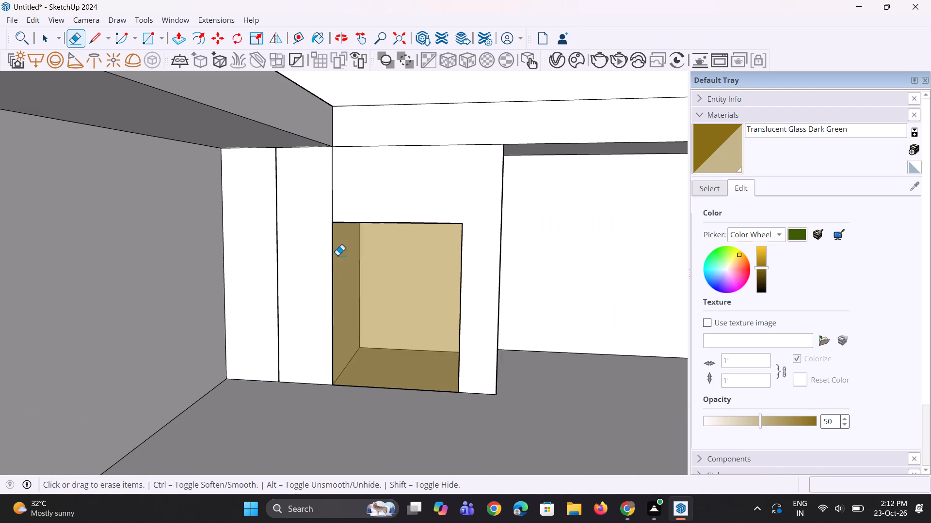
pyautogui.click(334, 189)
# Examine the whole shell from the front, including the ledge, the doorway wall and the recessed back wall.
pyautogui.scroll(-10, 317, 222)
pyautogui.moveTo(313, 247); pyautogui.dragTo(327, 242, button='middle')
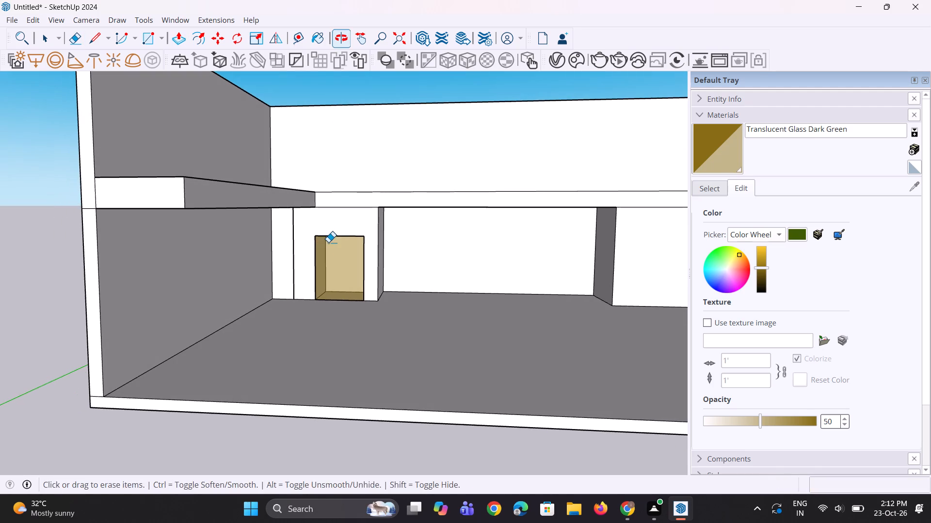
pyautogui.press('space')
pyautogui.press('space')
pyautogui.scroll(-4, 200, 298)
pyautogui.moveTo(222, 275); pyautogui.dragTo(229, 268, button='middle')
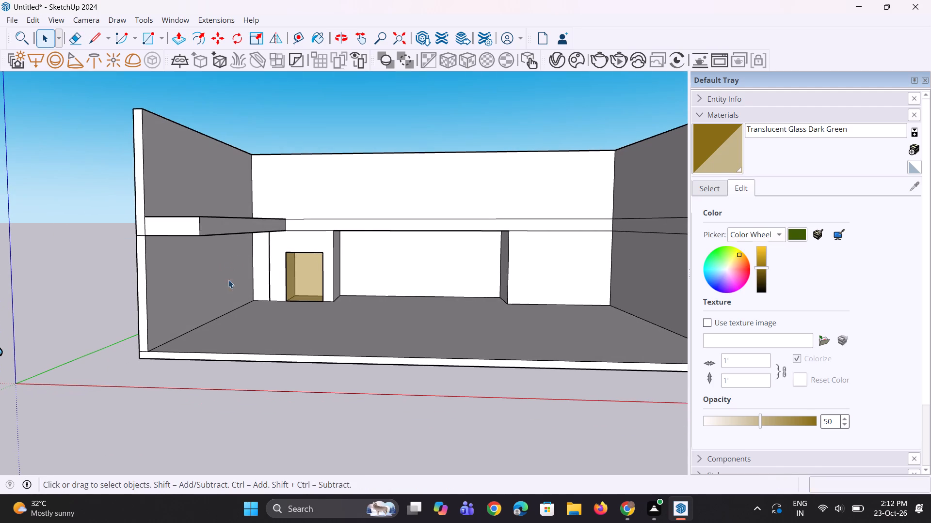
pyautogui.scroll(-4, 228, 288)
pyautogui.scroll(5, 276, 222)
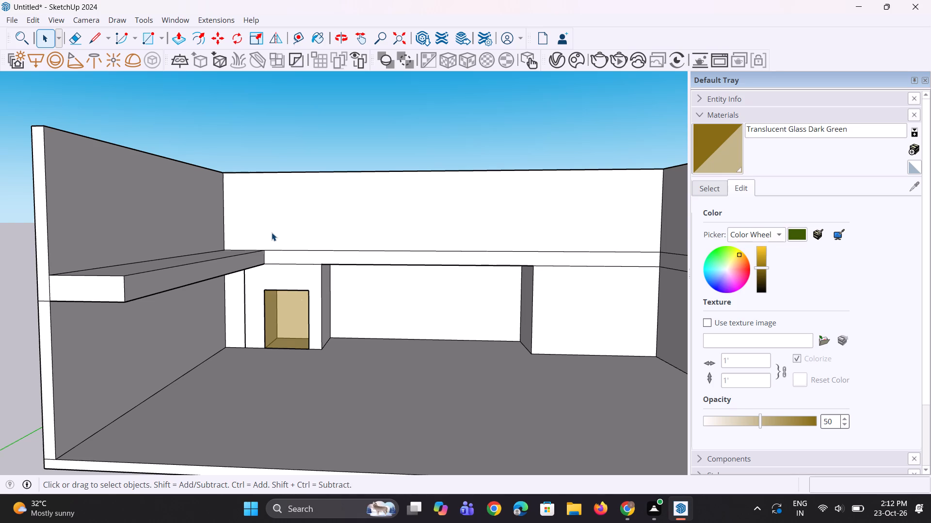
pyautogui.scroll(-2, 272, 232)
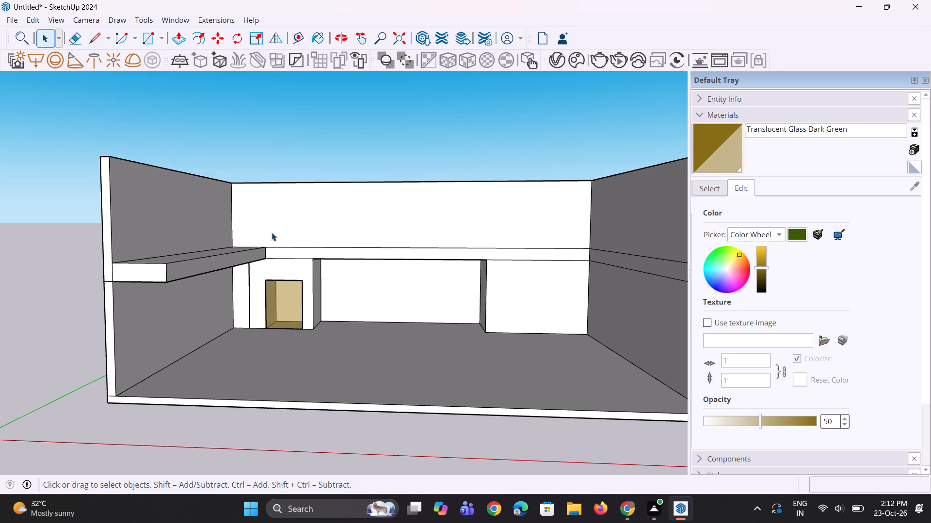
pyautogui.scroll(-4, 272, 232)
pyautogui.scroll(4, 285, 283)
pyautogui.scroll(3, 134, 268)
pyautogui.scroll(1, 225, 293)
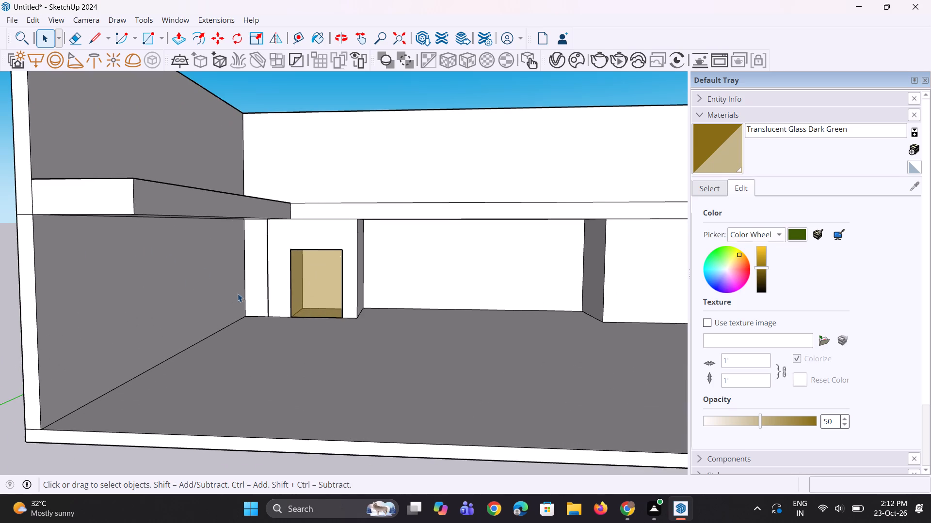
pyautogui.moveTo(238, 293); pyautogui.dragTo(247, 294, button='middle')
pyautogui.scroll(-5, 247, 294)
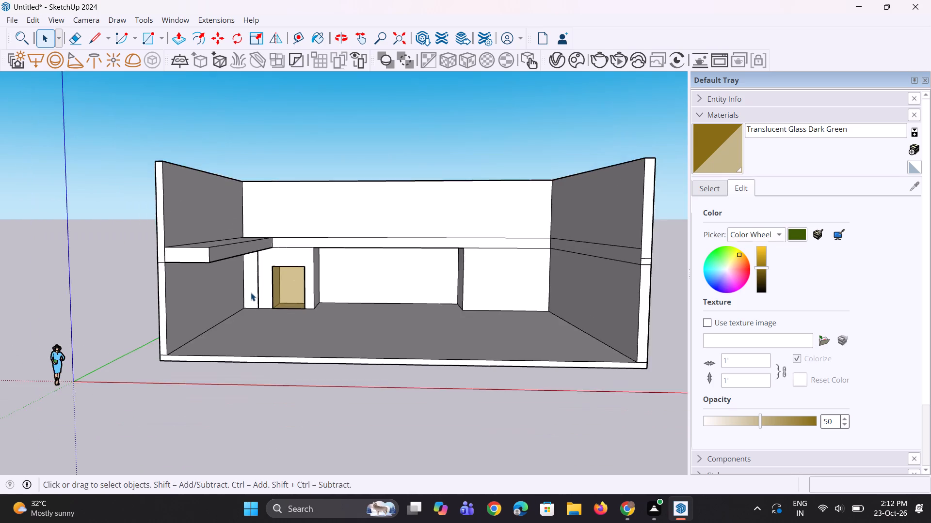
pyautogui.scroll(-5, 251, 292)
pyautogui.moveTo(257, 288); pyautogui.dragTo(240, 277, button='middle')
pyautogui.scroll(1, 240, 277)
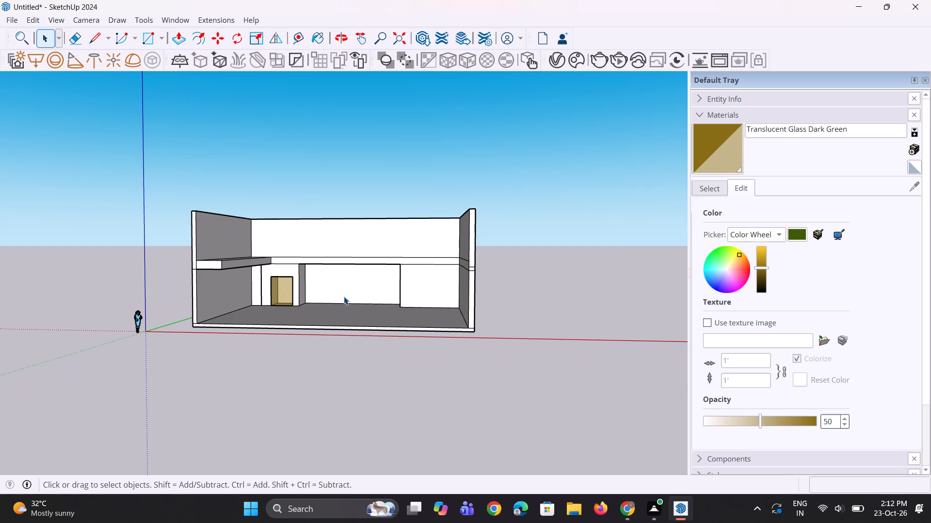
pyautogui.scroll(-4, 347, 300)
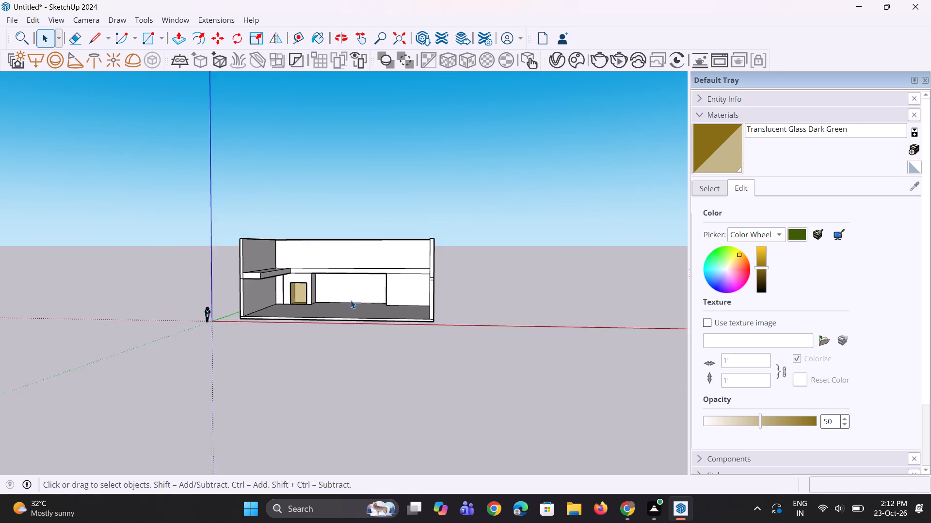
pyautogui.scroll(-3, 353, 299)
pyautogui.moveTo(364, 295); pyautogui.dragTo(420, 293, button='middle')
pyautogui.scroll(8, 349, 279)
# Draw a rectangle about 8' 2" by 27' 2" on the floor in front of the recessed back wall.
pyautogui.moveTo(329, 301); pyautogui.dragTo(270, 356, button='middle')
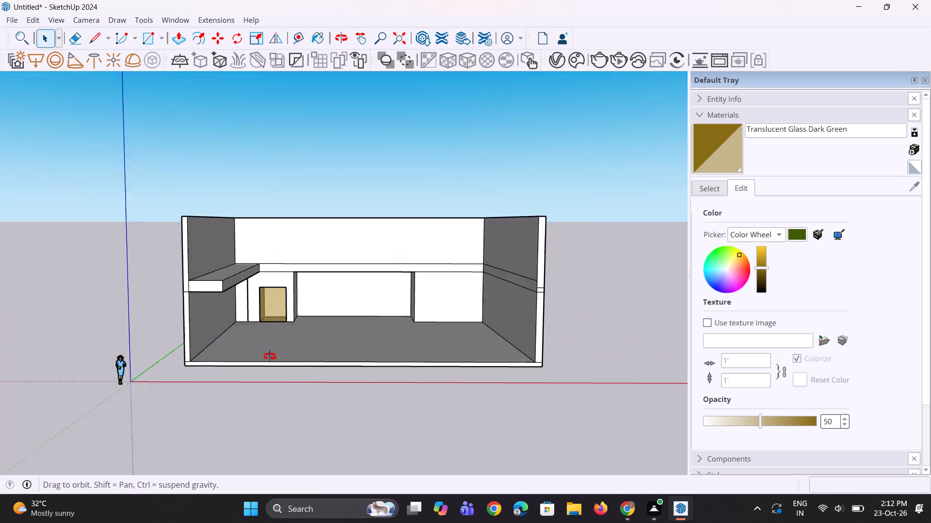
pyautogui.moveTo(270, 356); pyautogui.dragTo(249, 399, button='middle')
pyautogui.scroll(5, 287, 319)
pyautogui.press('r')
pyautogui.scroll(4, 318, 288)
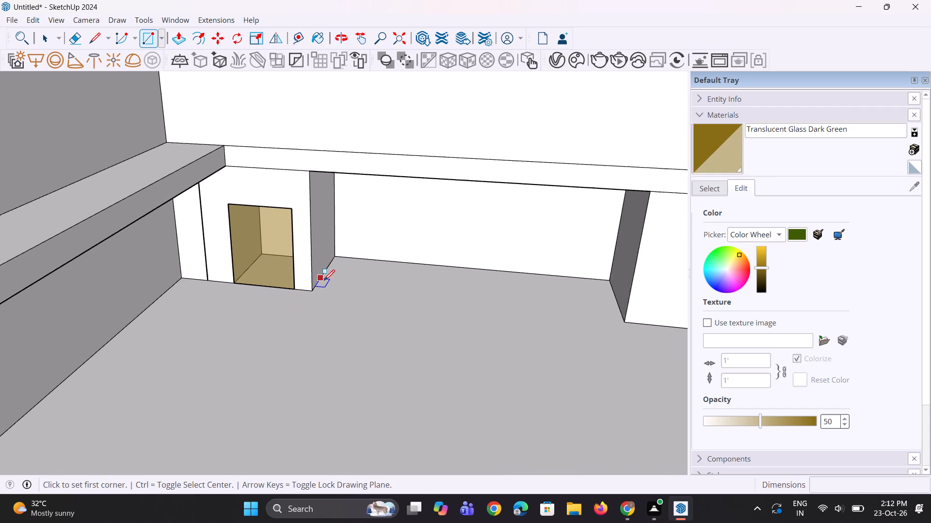
pyautogui.scroll(1, 324, 280)
pyautogui.click(337, 273)
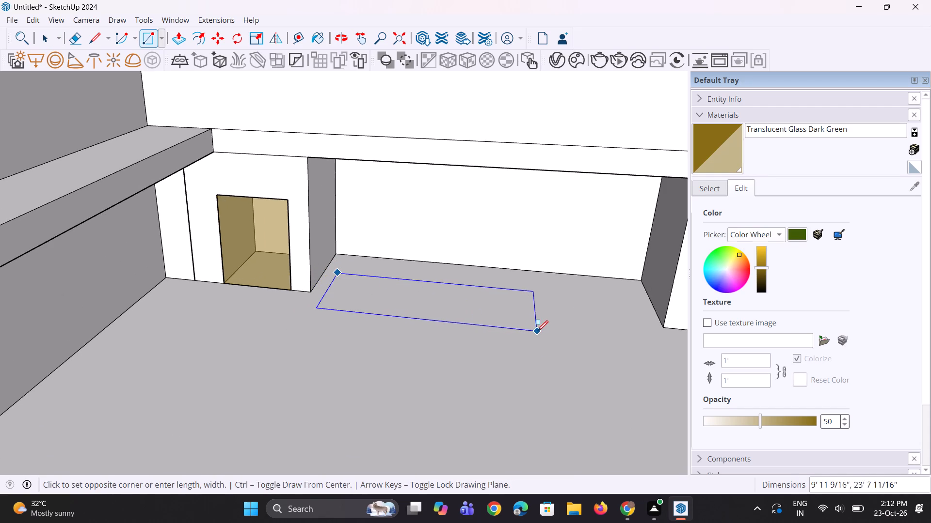
pyautogui.click(571, 327)
# Push/Pull the floor rectangle up about 5' 5 1/2" into a block.
pyautogui.moveTo(548, 335); pyautogui.dragTo(527, 332, button='middle')
pyautogui.press('p')
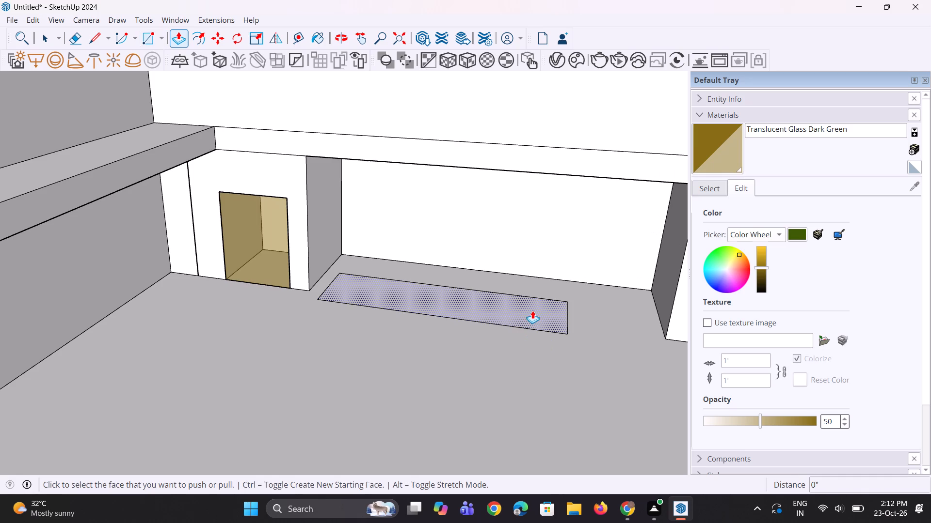
pyautogui.click(532, 310)
pyautogui.click(531, 264)
# Shorten the block by pushing its doorway-side end face inward about 5' 5 7/16".
pyautogui.moveTo(460, 308); pyautogui.dragTo(474, 315, button='middle')
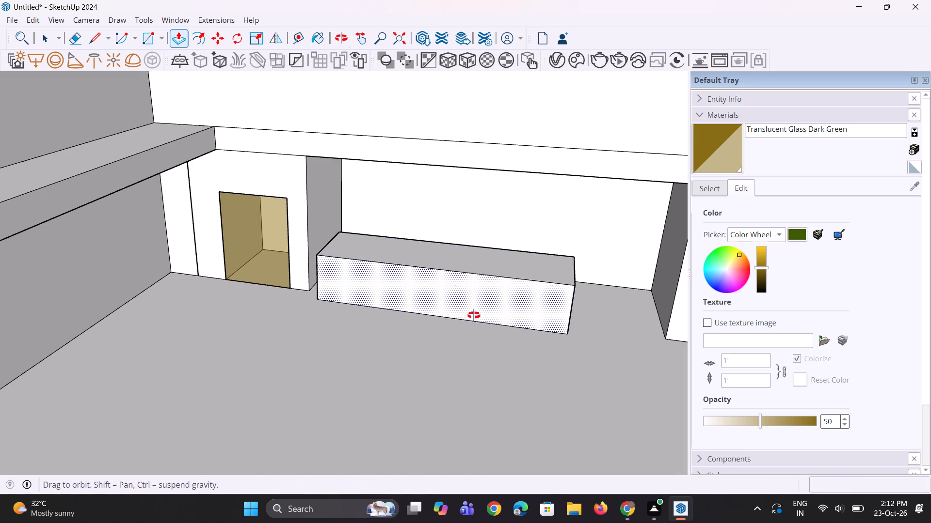
pyautogui.moveTo(474, 315); pyautogui.dragTo(562, 299, button='middle')
pyautogui.scroll(3, 418, 281)
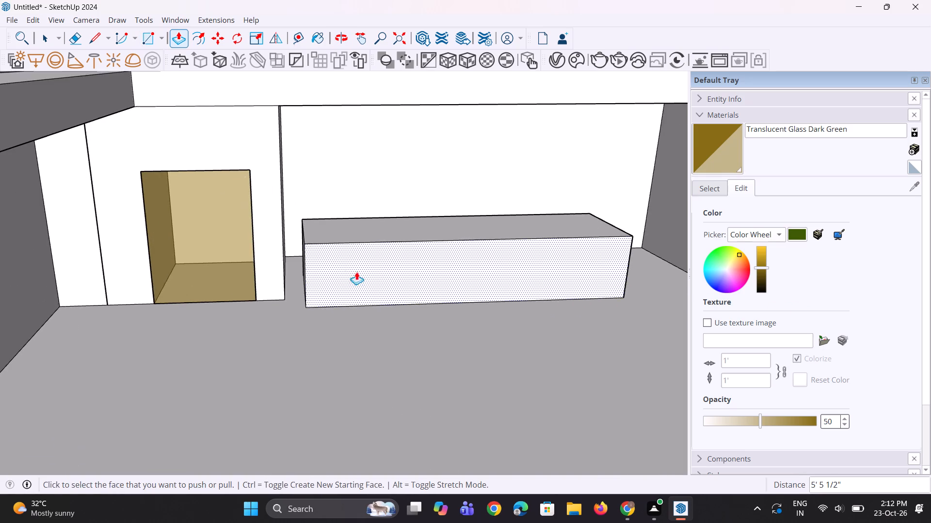
pyautogui.scroll(7, 317, 270)
pyautogui.moveTo(300, 270); pyautogui.dragTo(336, 279, button='middle')
pyautogui.click(305, 268)
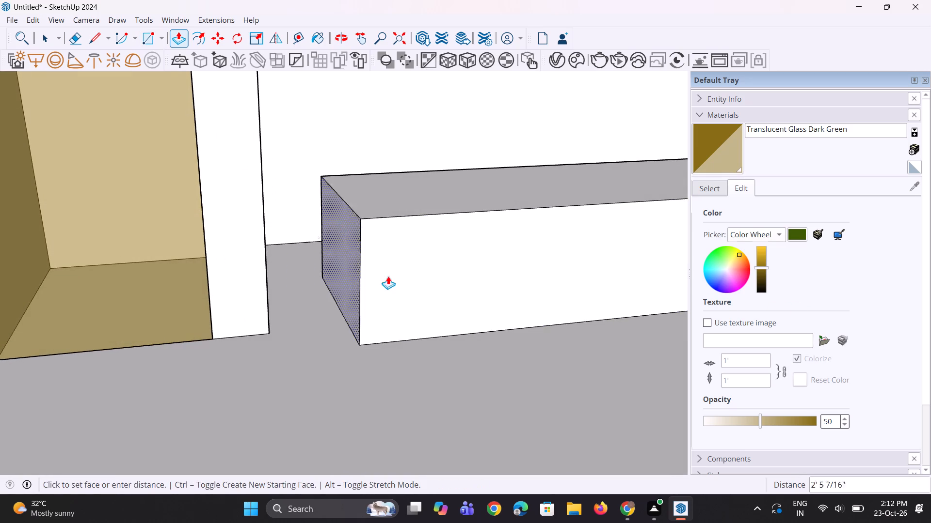
pyautogui.click(426, 281)
# Extend the block towards the doorway by pulling its doorway-side end face out about 1' 11 15/16".
pyautogui.scroll(-6, 333, 340)
pyautogui.moveTo(419, 331); pyautogui.dragTo(273, 324, button='middle')
pyautogui.scroll(-2, 273, 323)
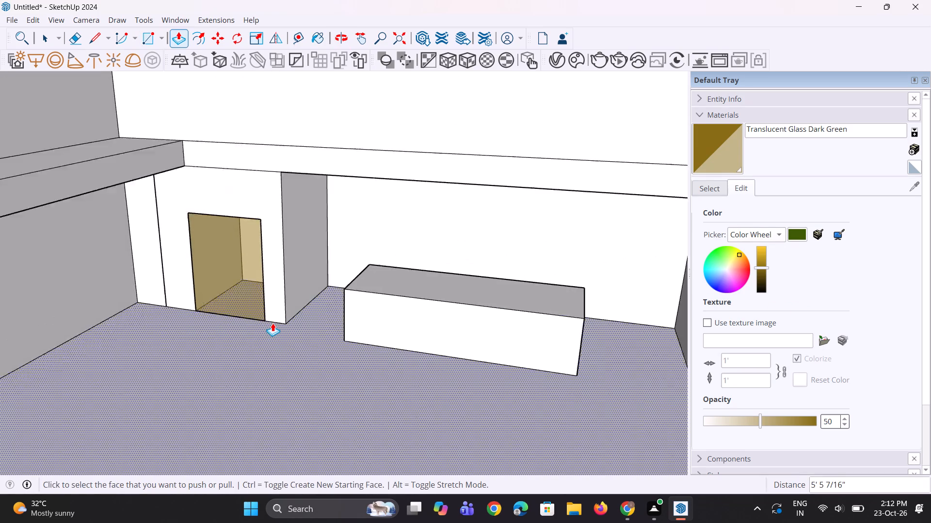
pyautogui.scroll(-3, 273, 323)
pyautogui.moveTo(273, 323); pyautogui.dragTo(418, 364, button='middle')
pyautogui.scroll(3, 366, 324)
pyautogui.click(361, 318)
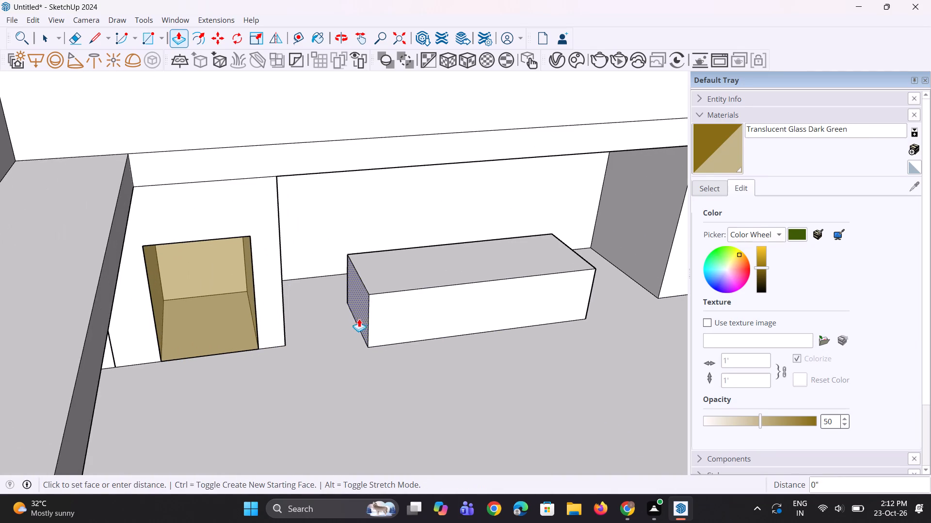
pyautogui.click(341, 326)
# Raise the block's top face by about 1' 2 7/16".
pyautogui.moveTo(534, 299); pyautogui.dragTo(257, 327, button='middle')
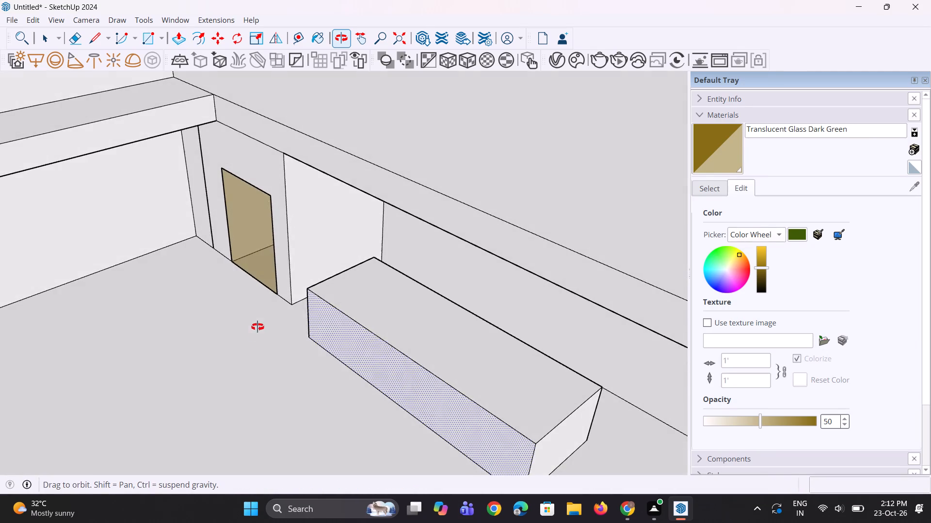
pyautogui.moveTo(257, 327); pyautogui.dragTo(257, 326, button='middle')
pyautogui.scroll(-7, 314, 339)
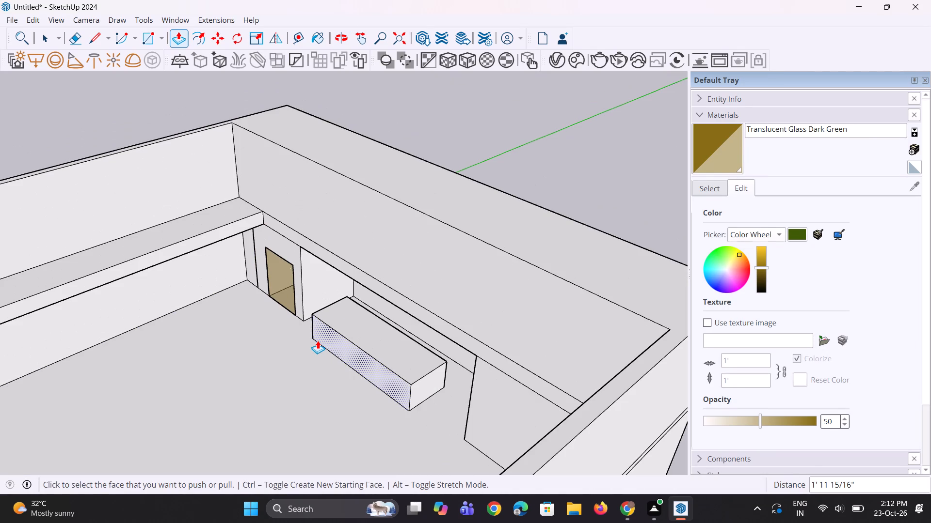
pyautogui.scroll(3, 317, 343)
pyautogui.moveTo(329, 342); pyautogui.dragTo(366, 329, button='middle')
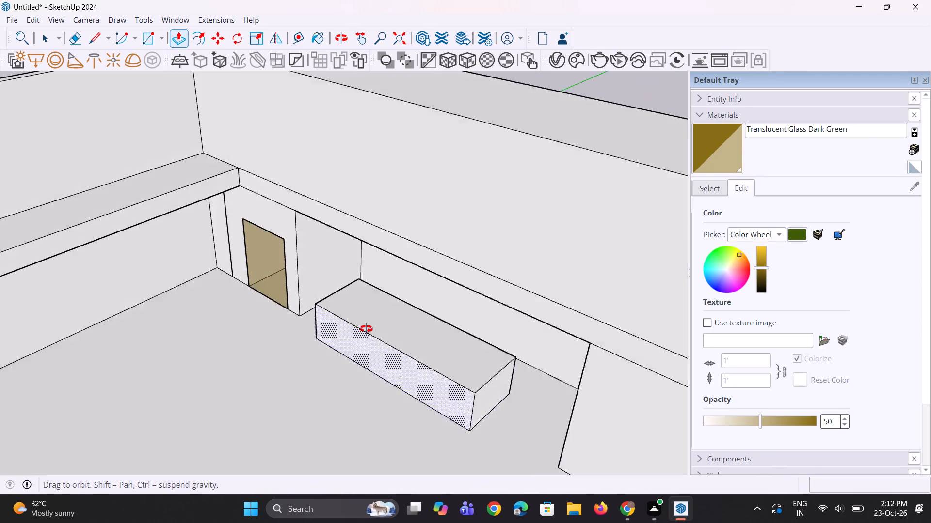
pyautogui.moveTo(366, 329); pyautogui.dragTo(394, 304, button='middle')
pyautogui.moveTo(423, 287); pyautogui.dragTo(490, 219, button='middle')
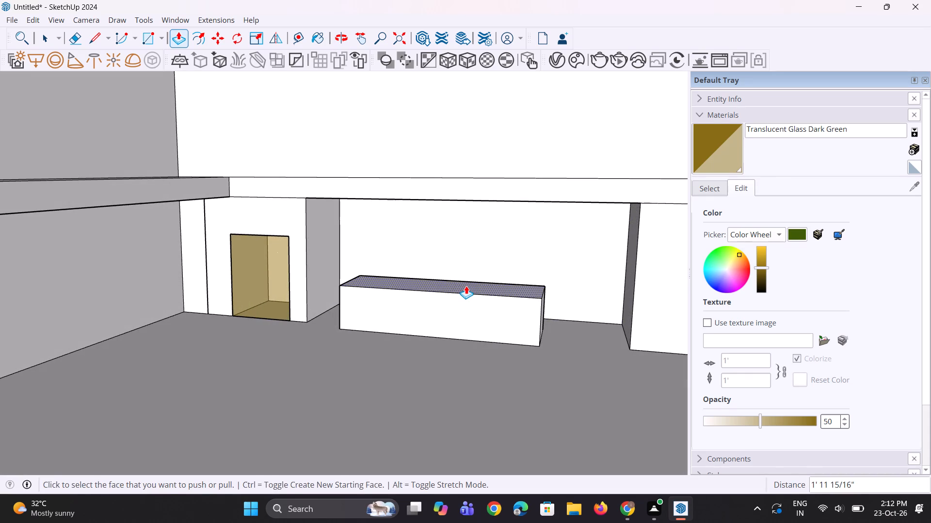
pyautogui.click(466, 286)
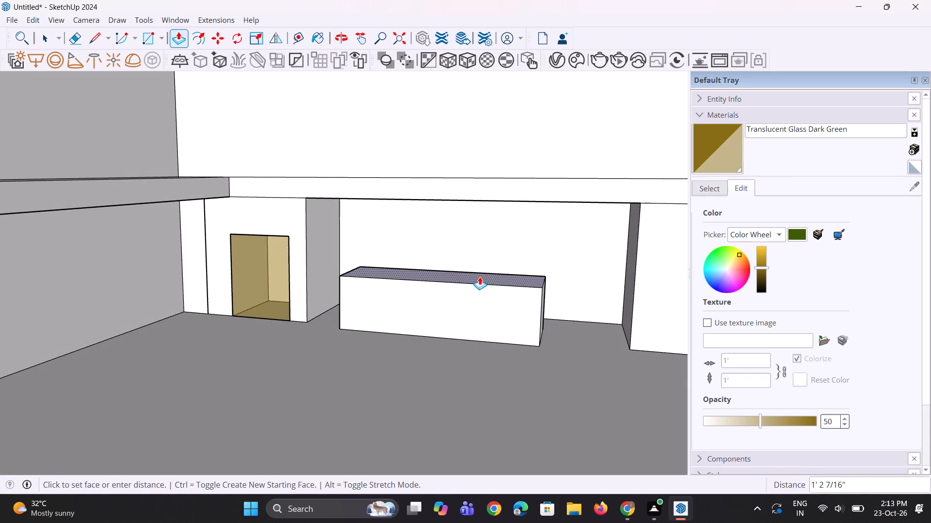
pyautogui.click(480, 277)
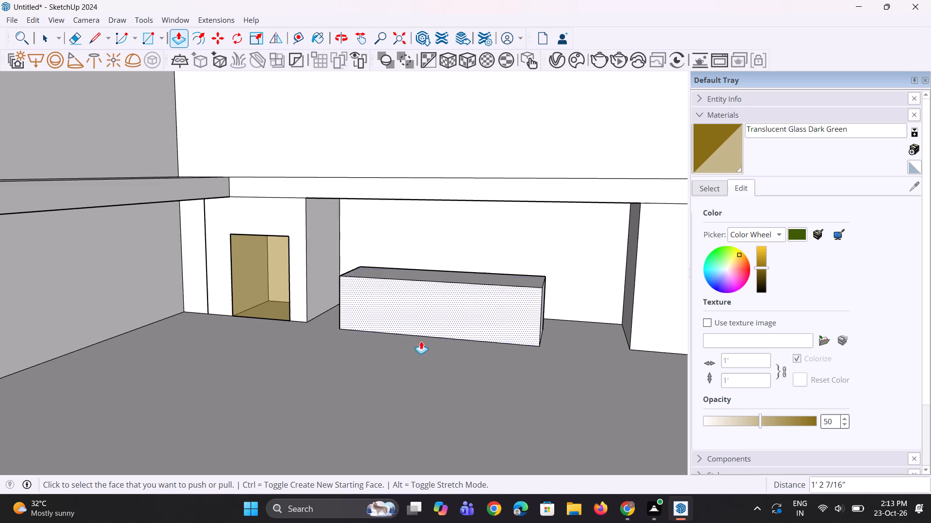
# Shorten the block by pushing its end face farthest from the doorway inward.
pyautogui.scroll(-10, 414, 335)
pyautogui.moveTo(503, 372); pyautogui.dragTo(436, 372, button='middle')
pyautogui.scroll(6, 431, 318)
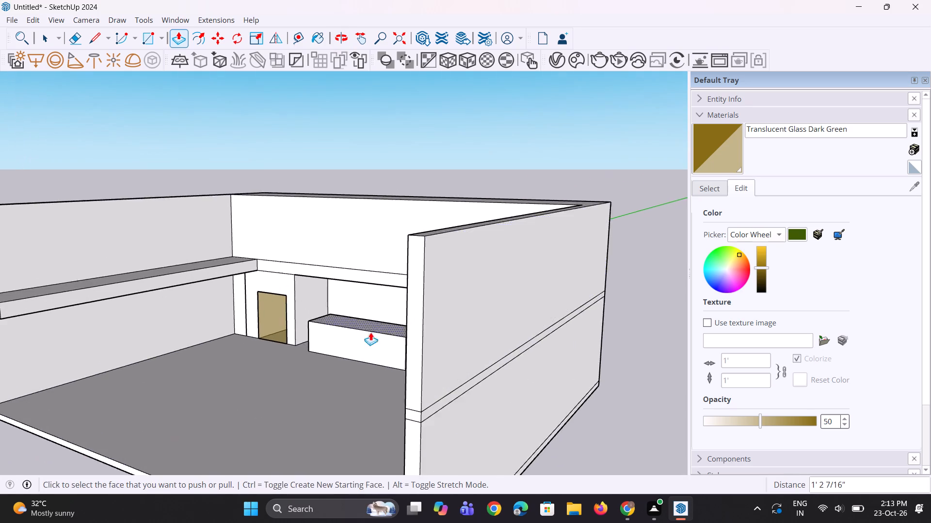
pyautogui.scroll(18, 364, 332)
pyautogui.moveTo(637, 355); pyautogui.dragTo(481, 344, button='middle')
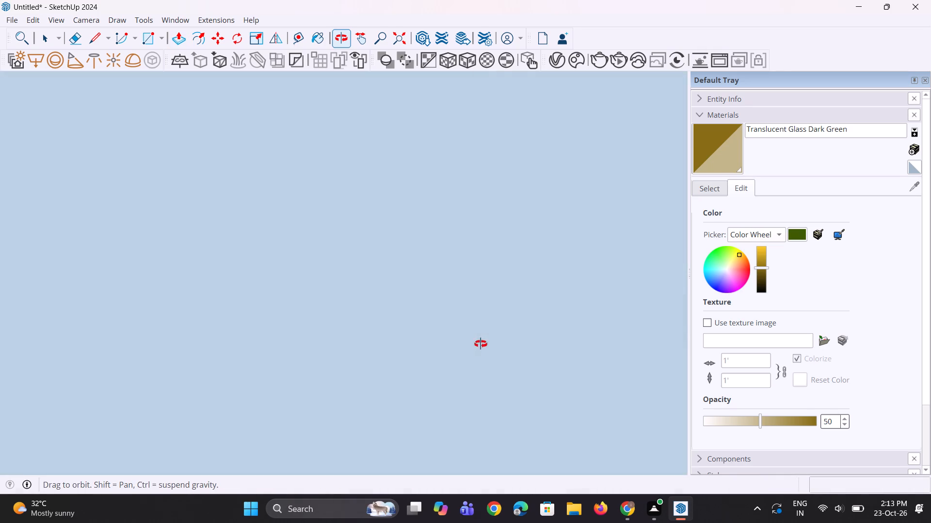
pyautogui.moveTo(481, 344); pyautogui.dragTo(554, 350, button='middle')
pyautogui.scroll(8, 445, 360)
pyautogui.moveTo(373, 362); pyautogui.dragTo(321, 365, button='middle')
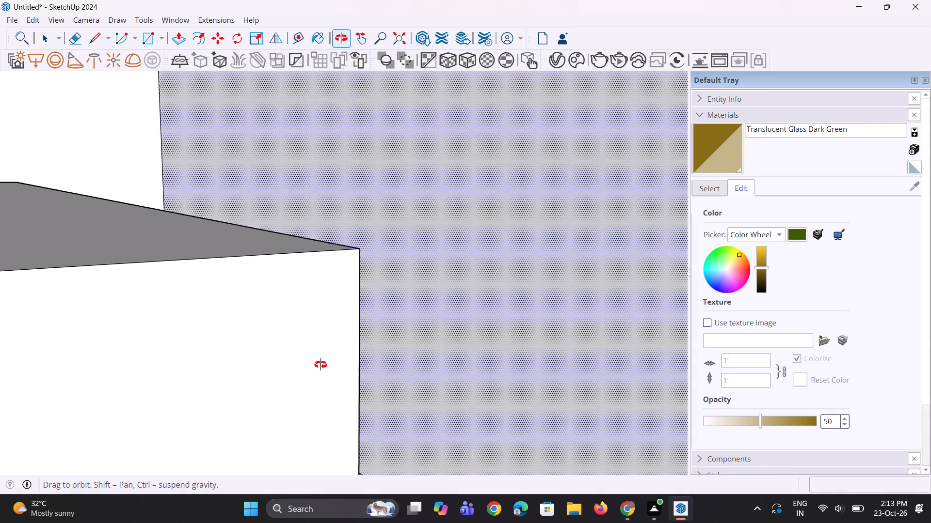
pyautogui.moveTo(321, 365); pyautogui.dragTo(188, 366, button='middle')
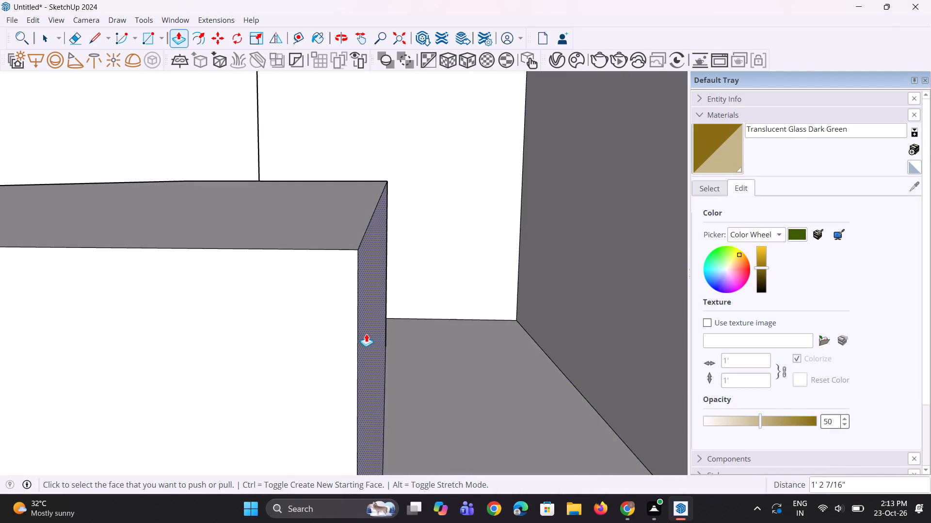
pyautogui.click(367, 334)
pyautogui.click(188, 308)
pyautogui.moveTo(232, 323); pyautogui.dragTo(545, 351, button='middle')
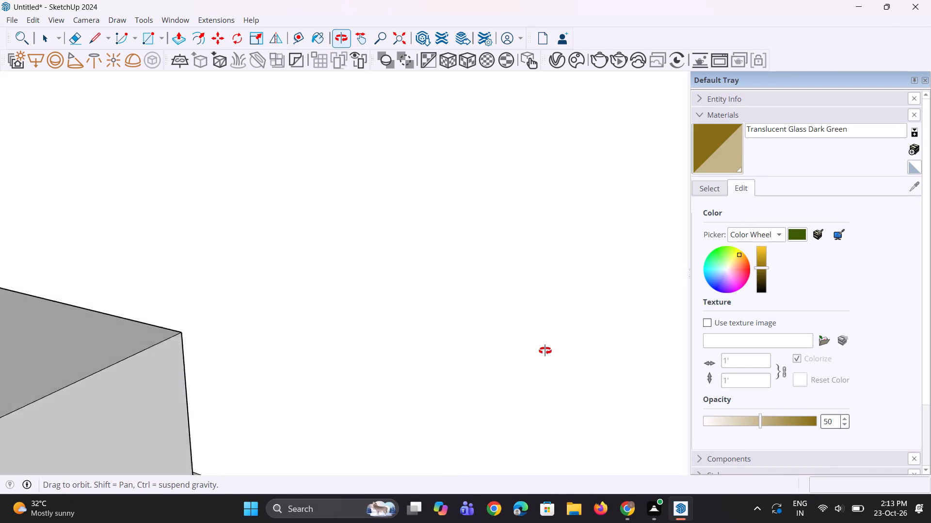
# Extend the block towards the doorway by pulling its doorway-side end face out 1' 10".
pyautogui.moveTo(545, 351); pyautogui.dragTo(553, 343, button='middle')
pyautogui.scroll(-20, 458, 313)
pyautogui.scroll(-5, 458, 313)
pyautogui.middleClick(448, 304)
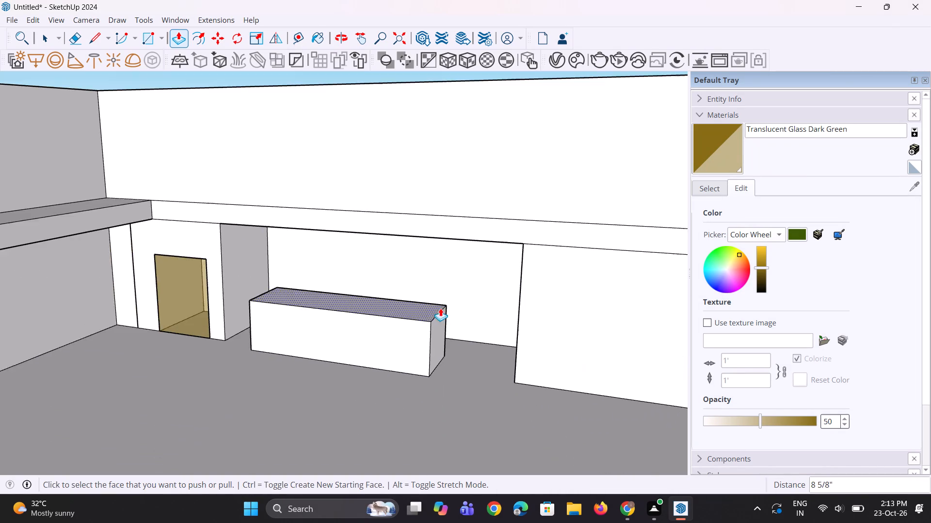
pyautogui.moveTo(431, 318); pyautogui.dragTo(475, 318, button='middle')
pyautogui.scroll(2, 389, 346)
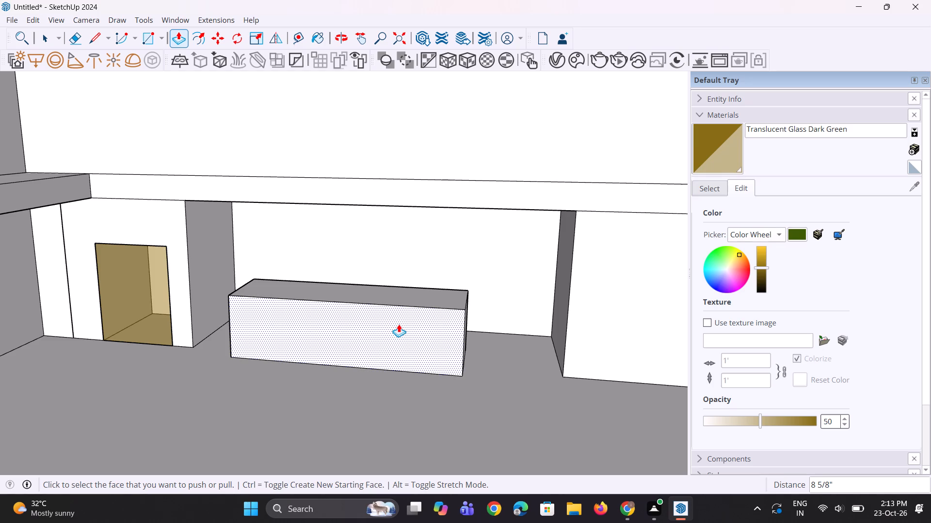
pyautogui.scroll(7, 335, 298)
pyautogui.moveTo(321, 319); pyautogui.dragTo(399, 318, button='middle')
pyautogui.scroll(3, 333, 313)
pyautogui.moveTo(223, 342); pyautogui.dragTo(247, 327, button='middle')
pyautogui.scroll(-10, 247, 327)
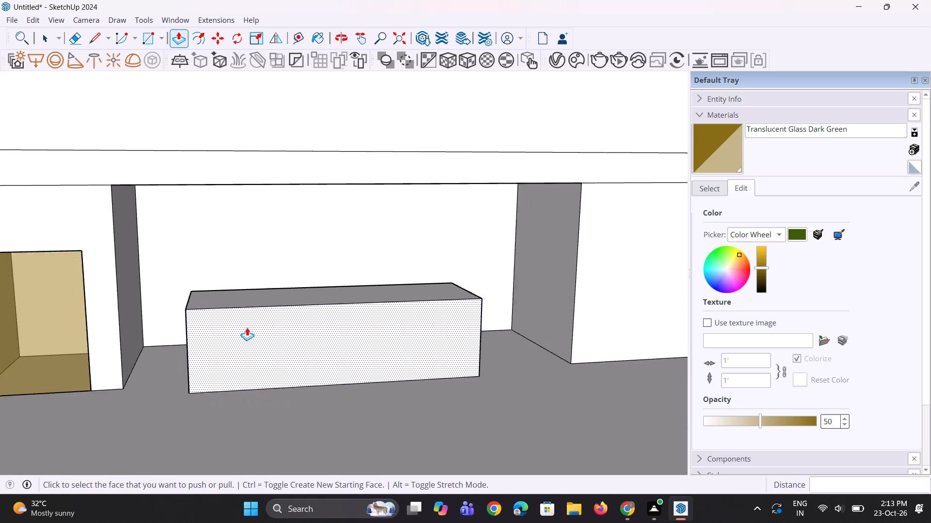
pyautogui.press('r')
pyautogui.scroll(7, 227, 359)
pyautogui.moveTo(199, 356); pyautogui.dragTo(293, 356, button='middle')
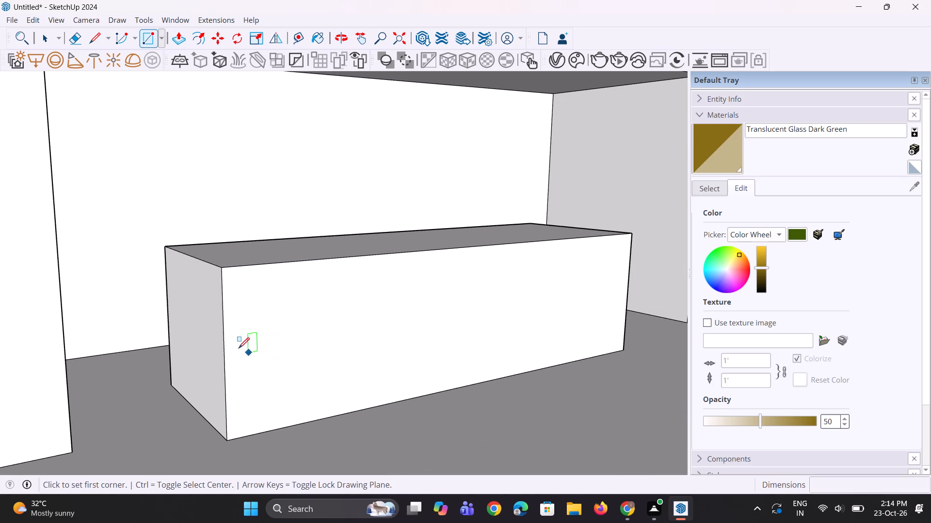
pyautogui.press('p')
pyautogui.click(203, 335)
pyautogui.click(161, 372)
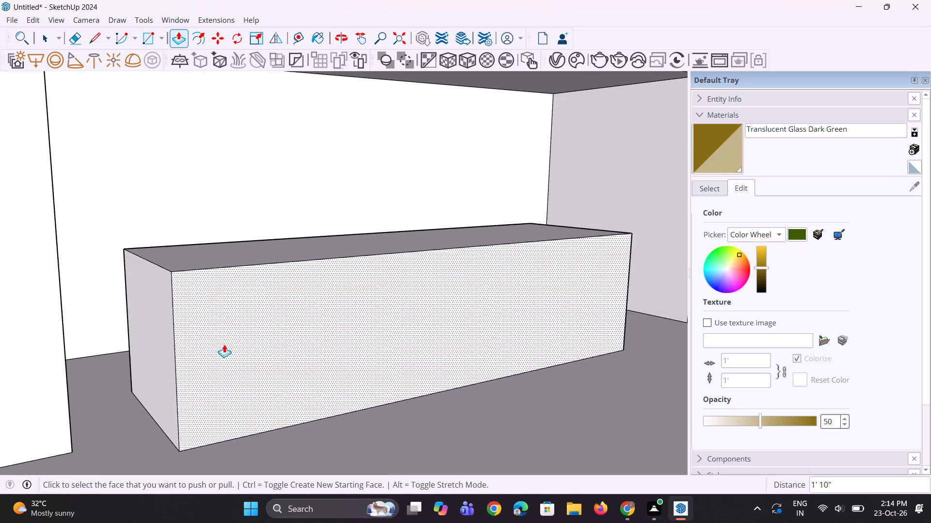
# Draw a horizontal strip about 10" high and 17' 3" long near the top of the block's front face, starting by its doorway end.
pyautogui.scroll(-4, 241, 261)
pyautogui.moveTo(276, 332); pyautogui.dragTo(183, 338, button='middle')
pyautogui.press('space')
pyautogui.press('space')
pyautogui.write('c')
pyautogui.scroll(3, 188, 333)
pyautogui.press('r')
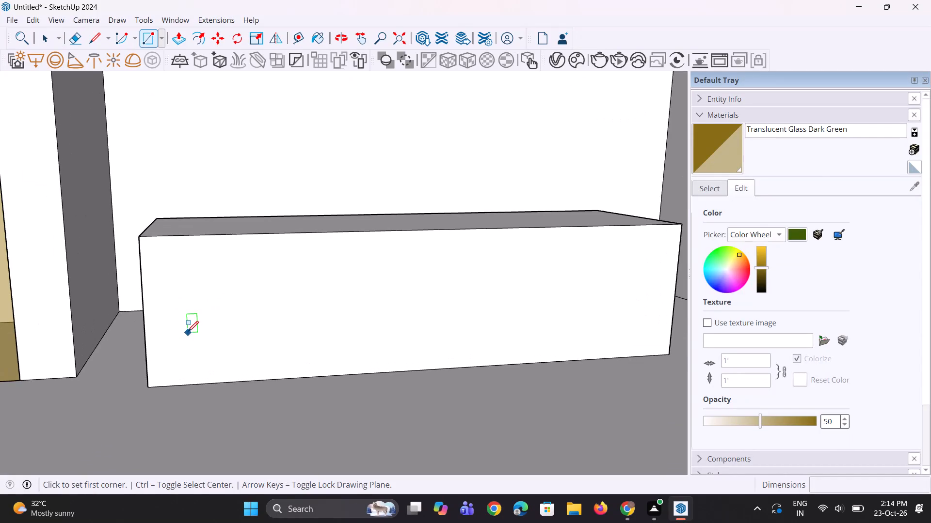
pyautogui.scroll(2, 188, 332)
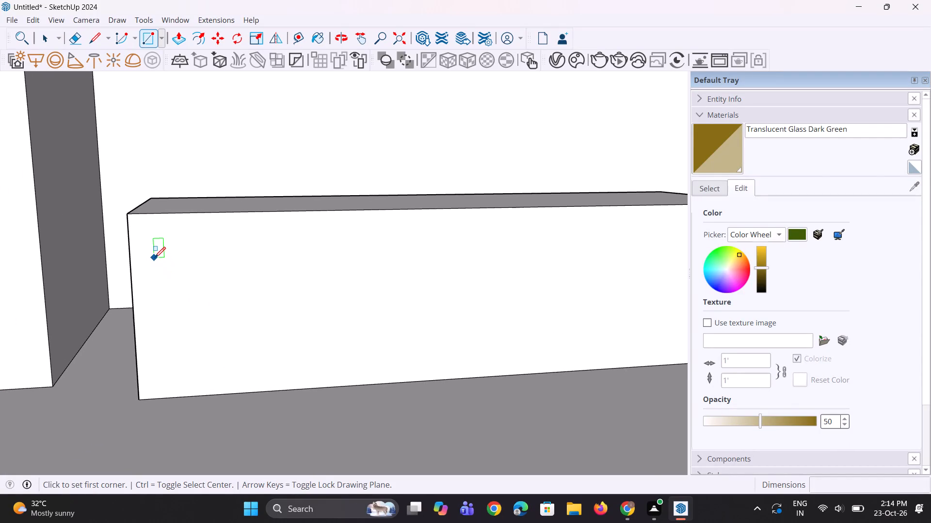
pyautogui.moveTo(155, 258); pyautogui.dragTo(155, 270)
pyautogui.scroll(-4, 264, 294)
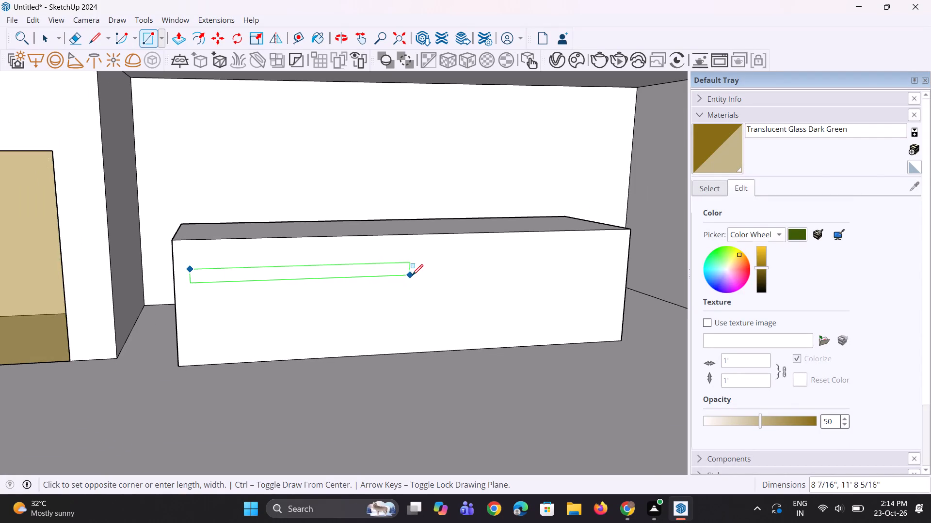
pyautogui.click(512, 274)
# Copy the strip's face straight down to the bottom edge of the block's front face.
pyautogui.moveTo(477, 301); pyautogui.dragTo(462, 294, button='middle')
pyautogui.press('space')
pyautogui.click(312, 273)
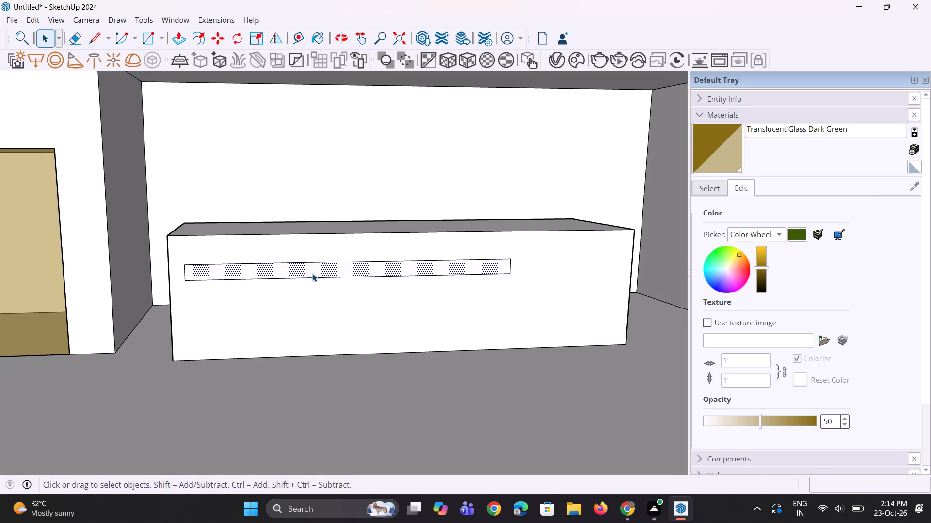
pyautogui.press('m')
pyautogui.keyDown('ctrl'); pyautogui.scroll(3, 268, 267); pyautogui.keyUp('ctrl')
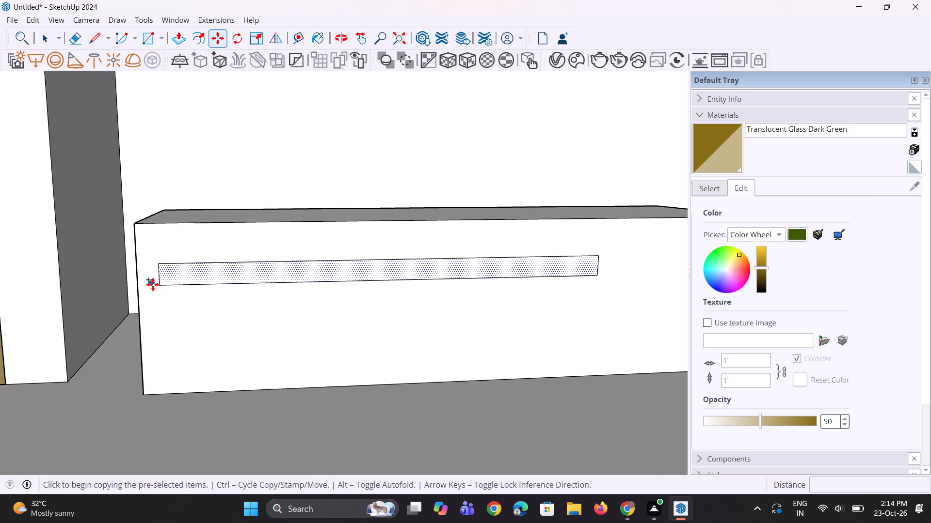
pyautogui.click(165, 287)
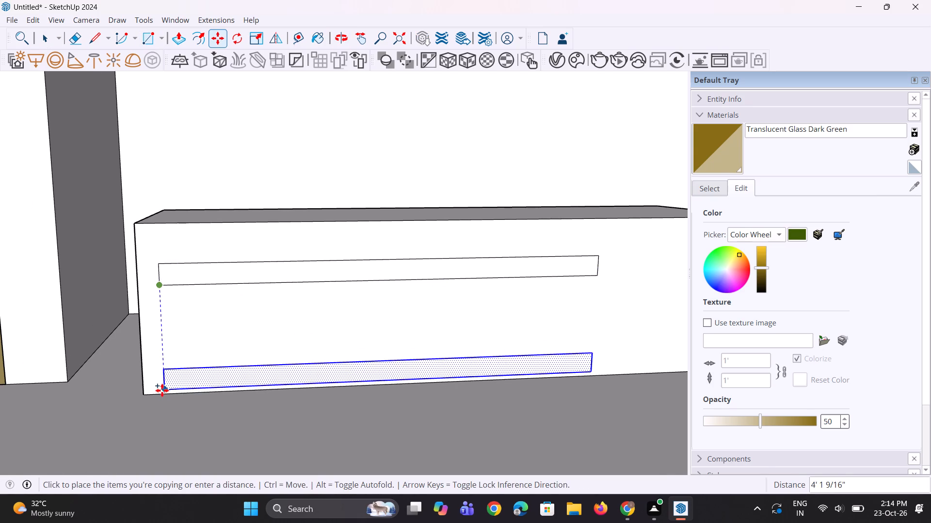
pyautogui.click(162, 391)
# Draw a vertical line about 3' 5 3/4" long joining the doorway-side ends of the upper and lower strips.
pyautogui.moveTo(167, 388); pyautogui.dragTo(164, 368, button='middle')
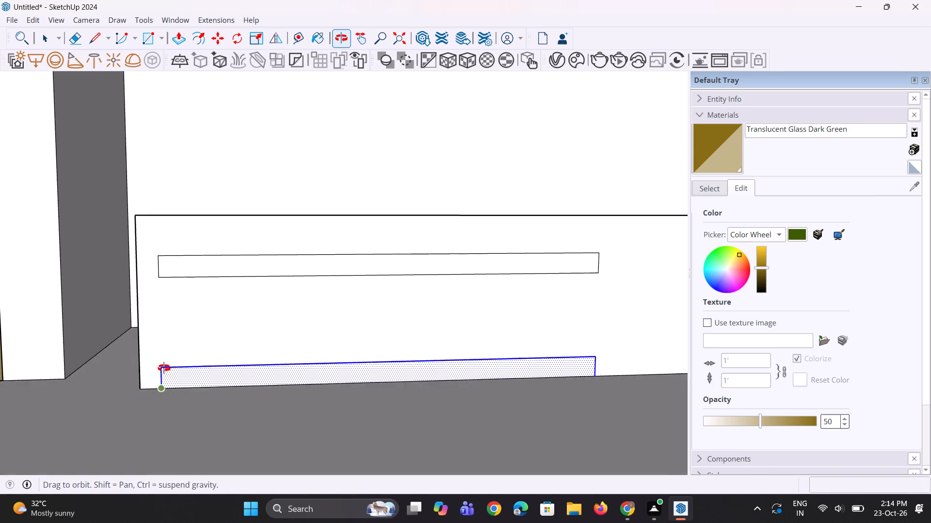
pyautogui.moveTo(164, 368); pyautogui.dragTo(152, 364, button='middle')
pyautogui.scroll(3, 157, 348)
pyautogui.press('space')
pyautogui.press('l')
pyautogui.scroll(1, 158, 308)
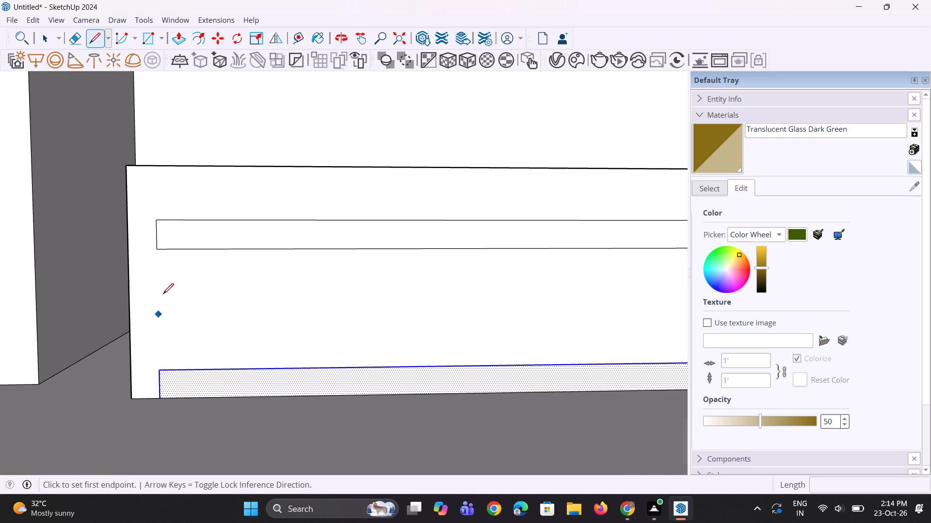
pyautogui.scroll(2, 163, 294)
pyautogui.click(156, 226)
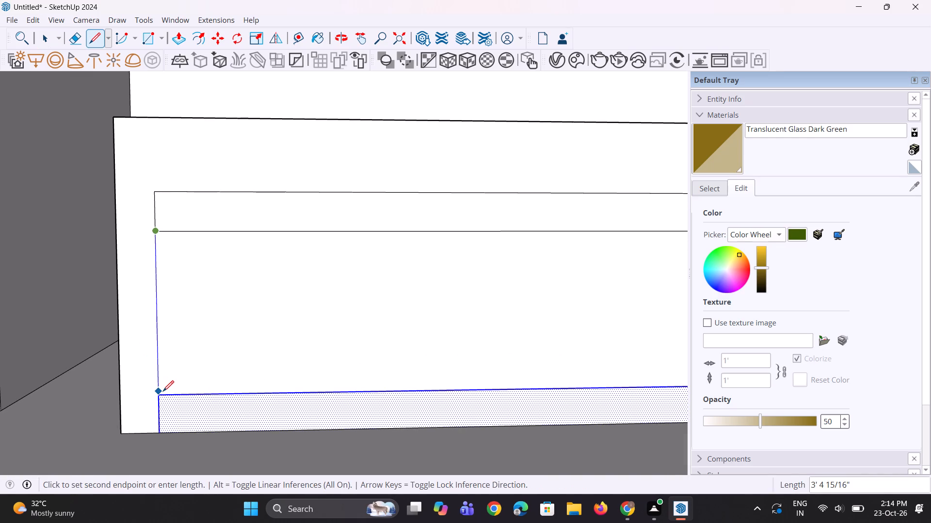
pyautogui.click(162, 395)
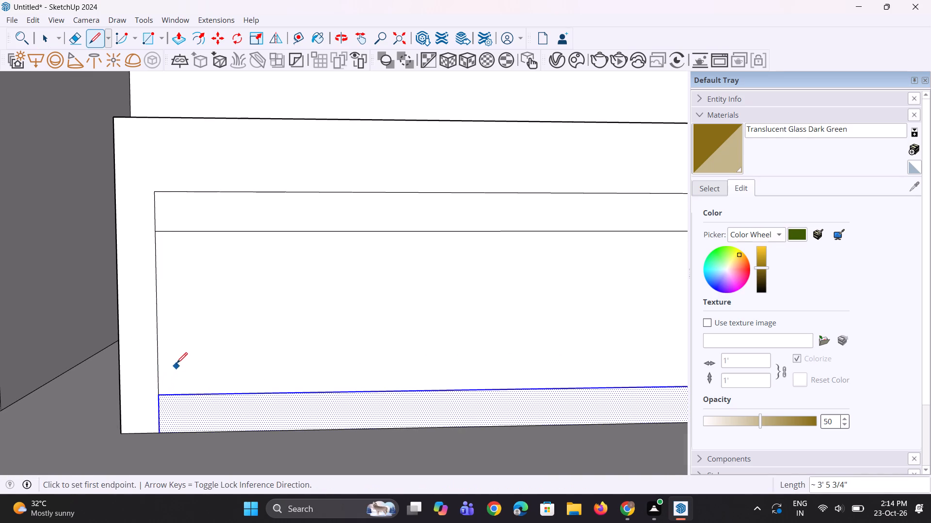
# Copy the vertical connecting line 8" away from the doorway, between the two strips.
pyautogui.press('space')
pyautogui.click(157, 337)
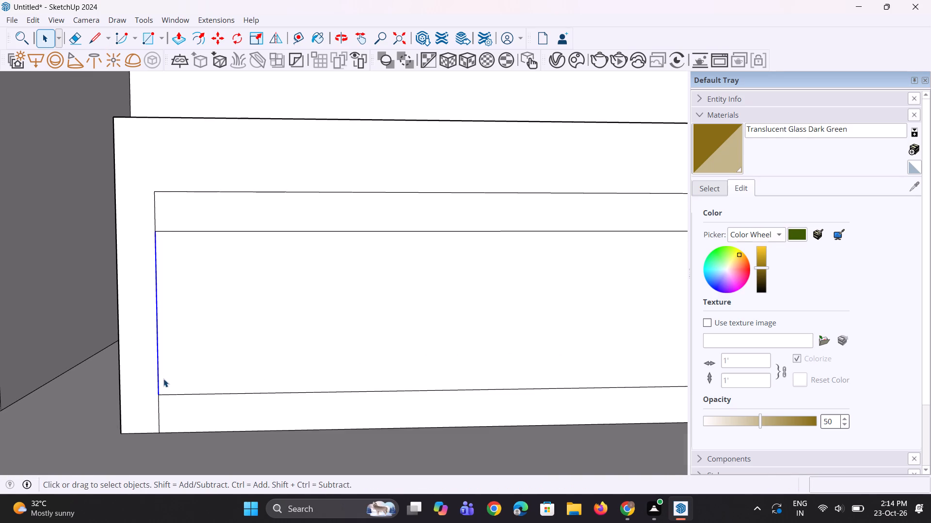
pyautogui.press('m')
pyautogui.click(159, 393)
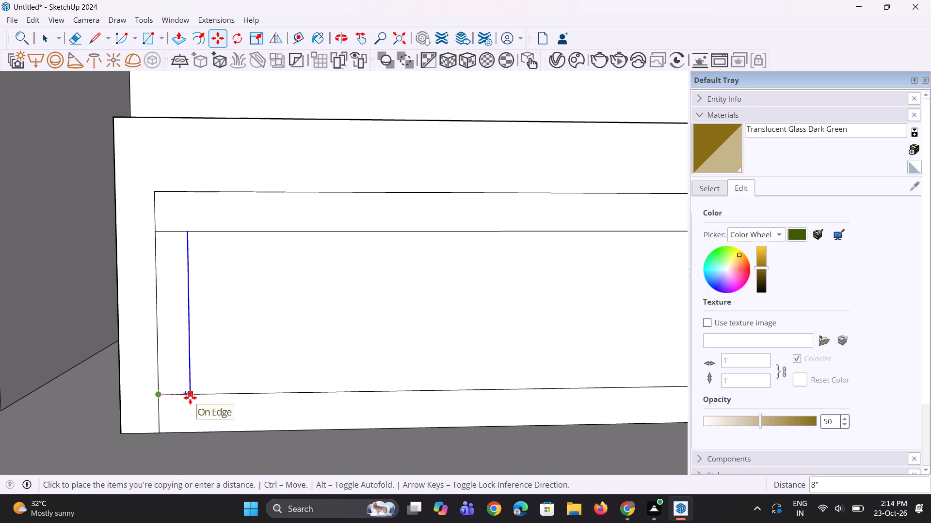
pyautogui.click(191, 398)
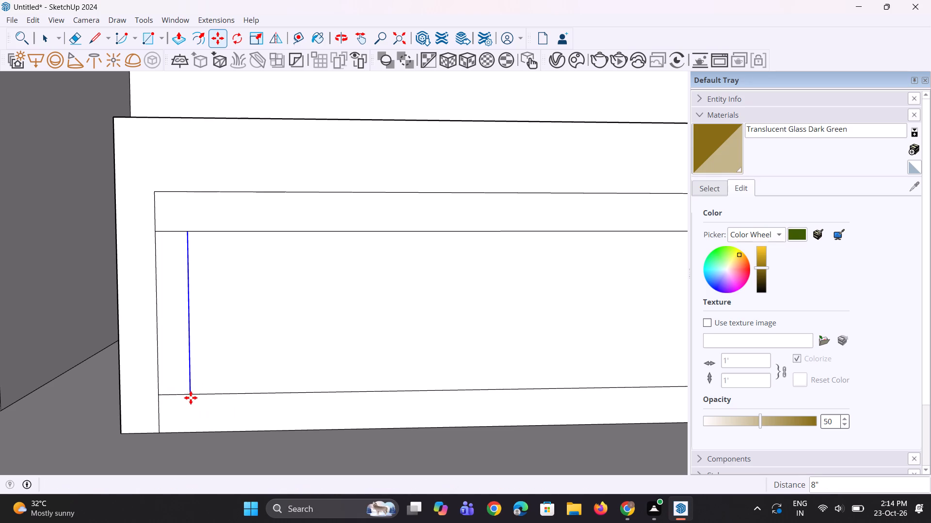
# Erase the two short horizontal segments between the vertical lines to merge the strips into one C-shaped band.
pyautogui.press('e')
pyautogui.click(178, 230)
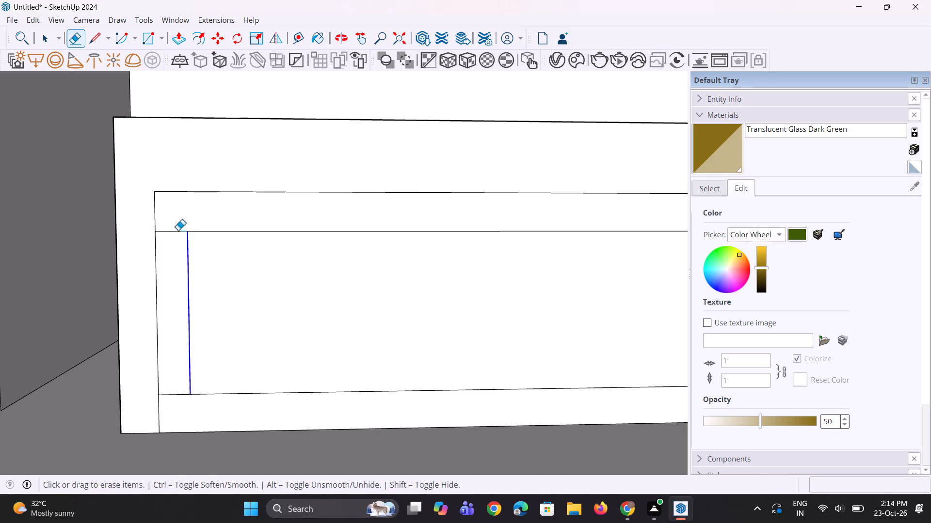
pyautogui.click(178, 232)
pyautogui.click(178, 394)
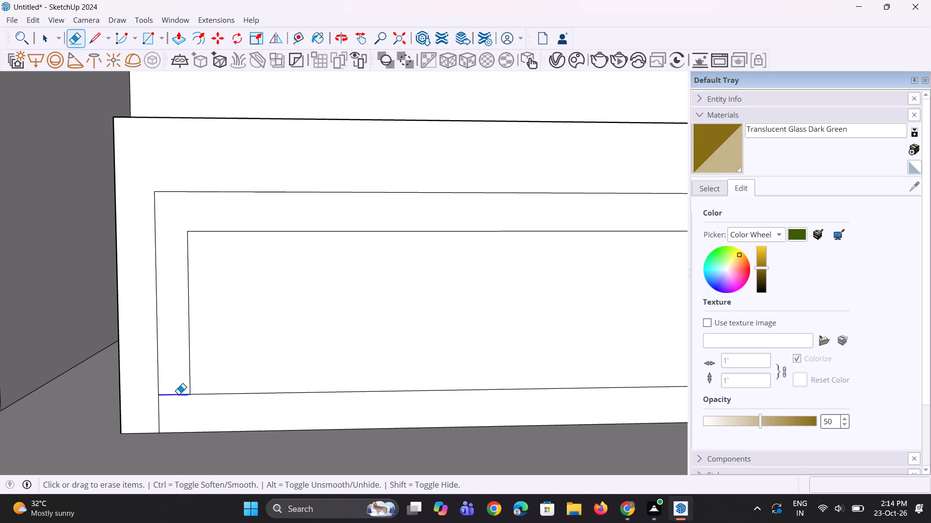
# Lengthen the band's lower arm by moving its free end edge about 3' 10" away from the doorway.
pyautogui.scroll(-14, 181, 367)
pyautogui.moveTo(377, 377); pyautogui.dragTo(327, 363, button='middle')
pyautogui.scroll(2, 370, 307)
pyautogui.moveTo(405, 357); pyautogui.dragTo(438, 344, button='middle')
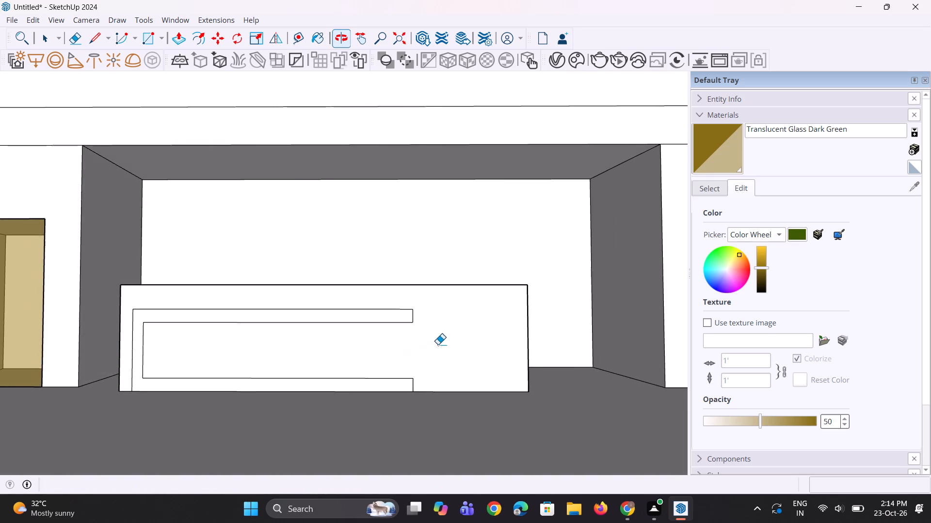
pyautogui.scroll(2, 420, 381)
pyautogui.press('space')
pyautogui.click(413, 389)
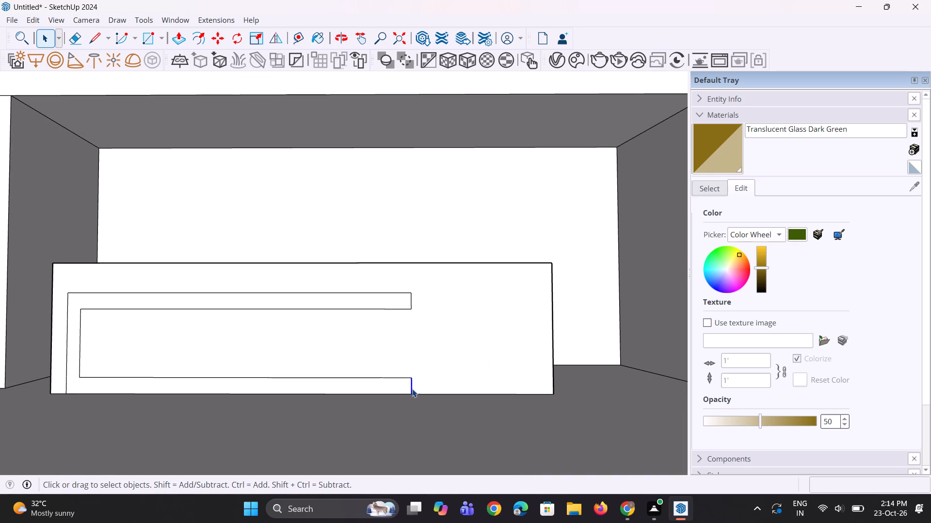
pyautogui.press('m')
pyautogui.click(412, 390)
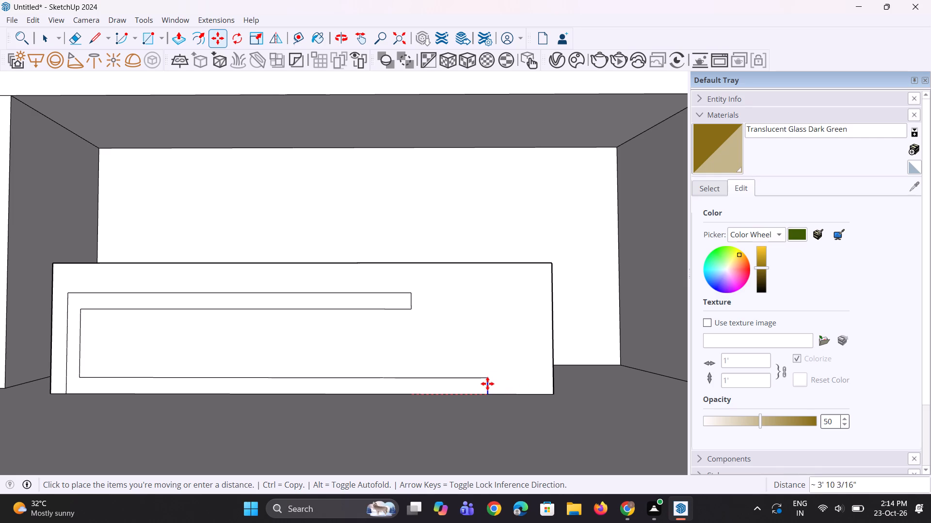
pyautogui.click(486, 383)
pyautogui.press('space')
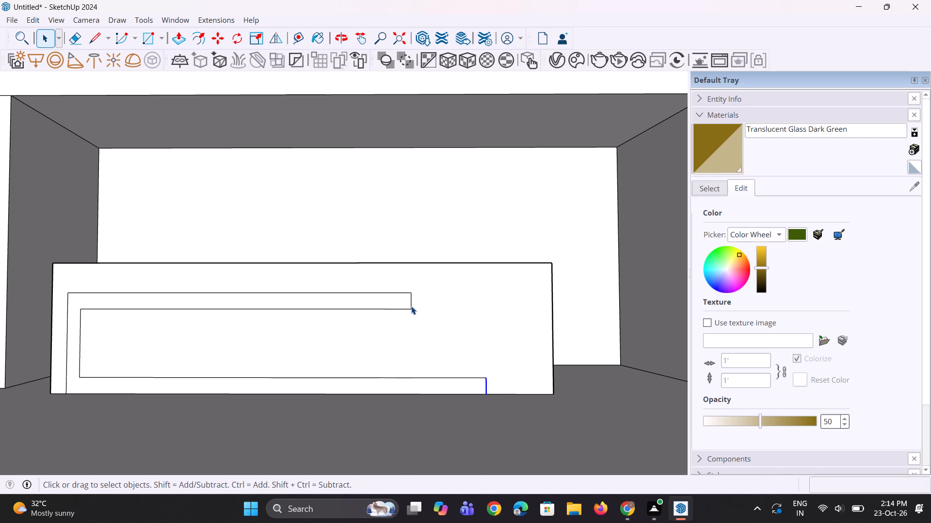
# Shorten the band's upper arm by moving its free end edge 2' towards the doorway.
pyautogui.click(411, 306)
pyautogui.scroll(2, 411, 306)
pyautogui.press('m')
pyautogui.click(411, 306)
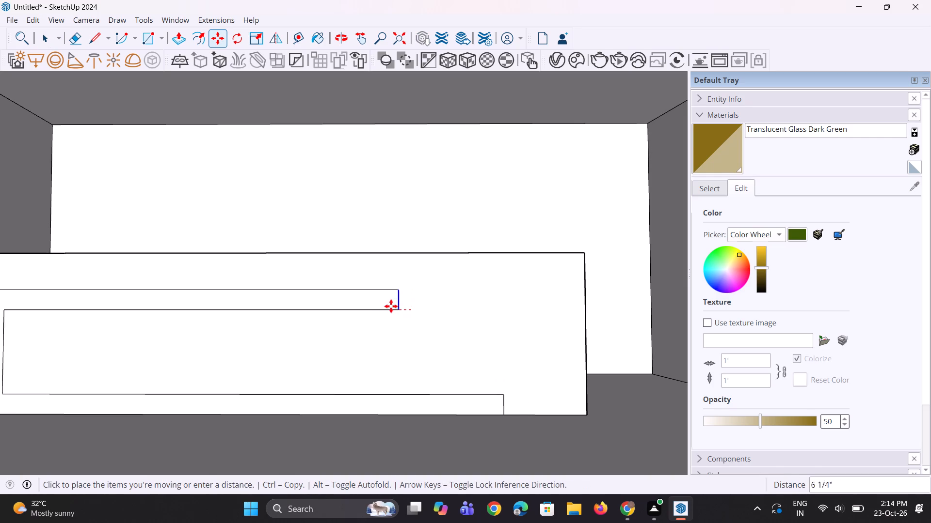
pyautogui.click(363, 307)
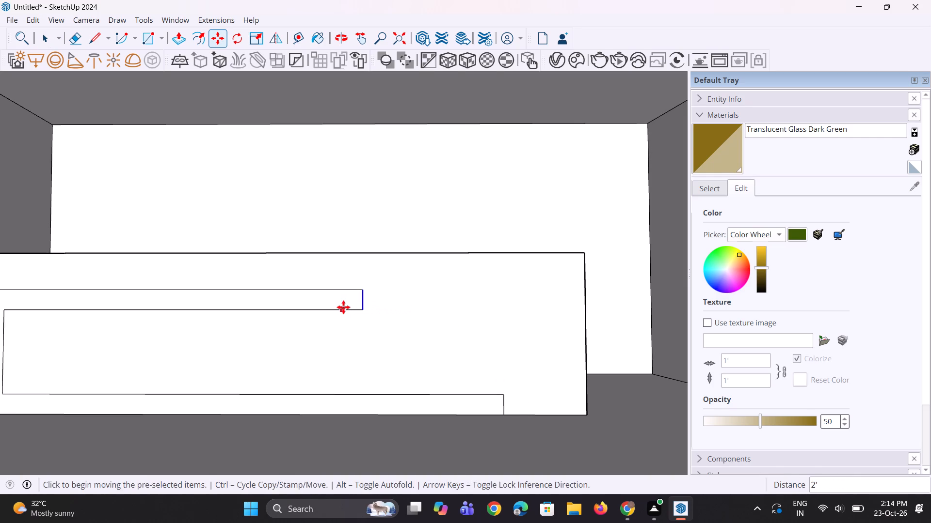
# Pull the C-shaped band out about 8 7/16" from the block's front face.
pyautogui.press('p')
pyautogui.click(342, 305)
pyautogui.press('Escape')
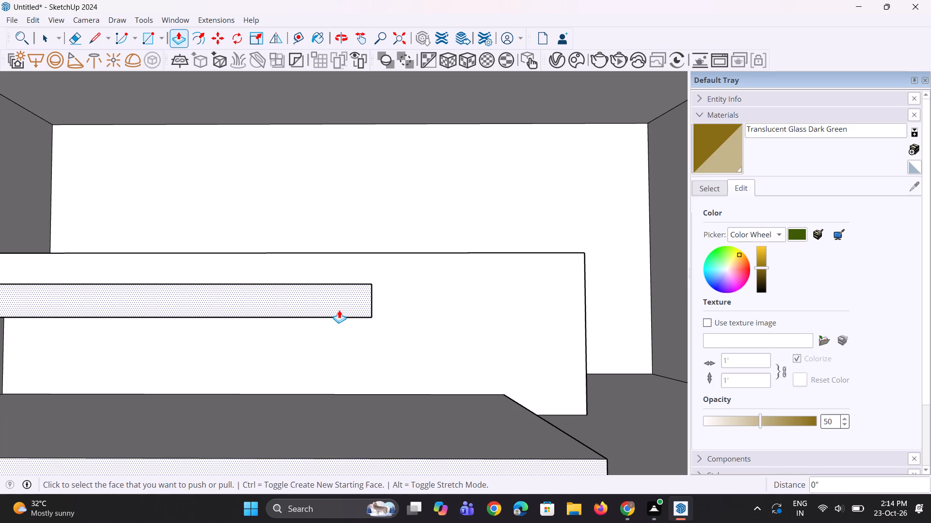
pyautogui.moveTo(388, 314); pyautogui.dragTo(279, 315, button='middle')
pyautogui.click(303, 295)
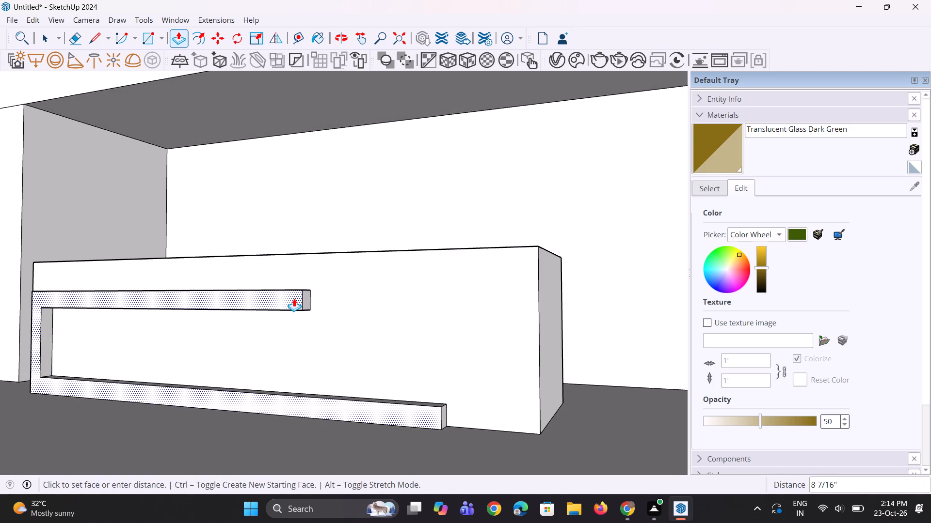
pyautogui.click(294, 298)
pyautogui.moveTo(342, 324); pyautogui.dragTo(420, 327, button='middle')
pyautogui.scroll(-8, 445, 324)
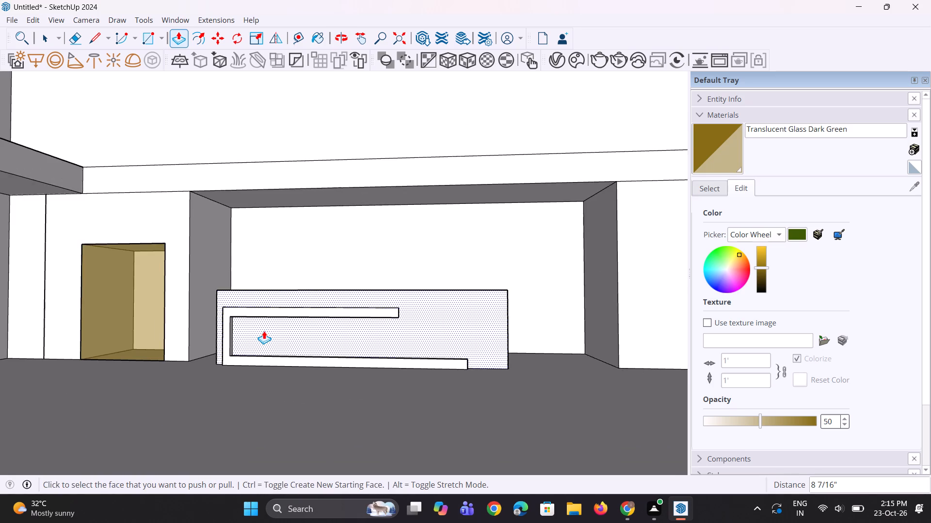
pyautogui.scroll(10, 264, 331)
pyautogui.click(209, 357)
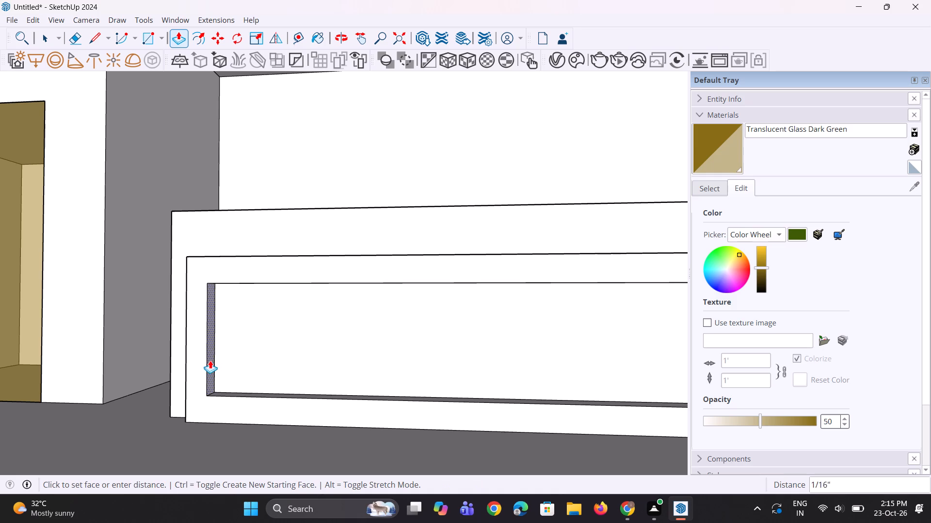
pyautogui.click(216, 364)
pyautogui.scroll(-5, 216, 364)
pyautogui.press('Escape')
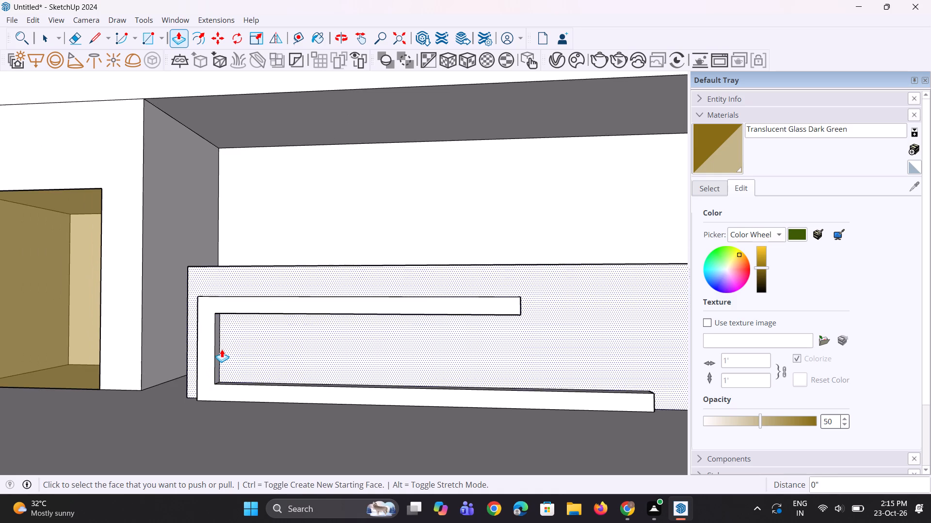
# Examine the block and its raised C-shaped band from the front, in relation to the recess and surrounding room.
pyautogui.scroll(-5, 222, 349)
pyautogui.moveTo(222, 349); pyautogui.dragTo(257, 348, button='middle')
pyautogui.press('space')
pyautogui.press('space')
pyautogui.scroll(2, 258, 347)
pyautogui.press('space')
pyautogui.scroll(-5, 258, 347)
pyautogui.moveTo(307, 343); pyautogui.dragTo(311, 333, button='middle')
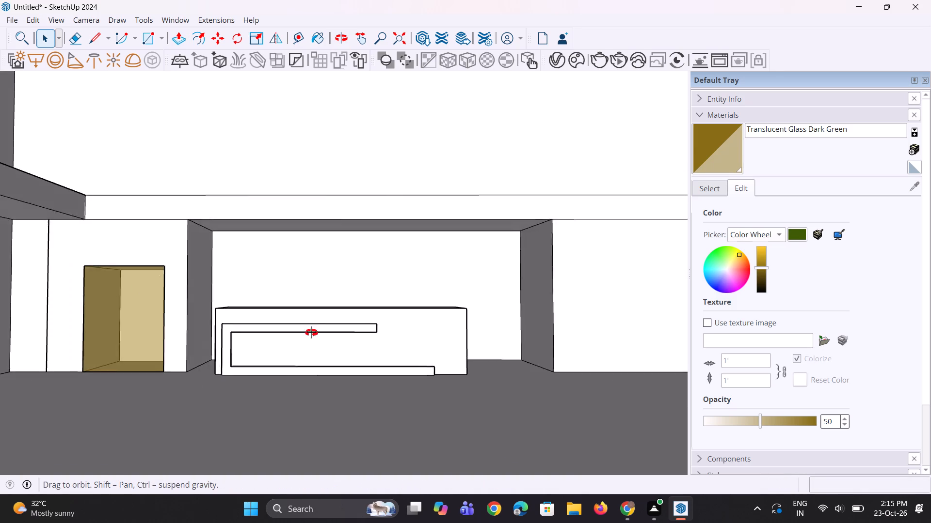
pyautogui.moveTo(311, 333); pyautogui.dragTo(299, 339, button='middle')
pyautogui.scroll(-3, 299, 339)
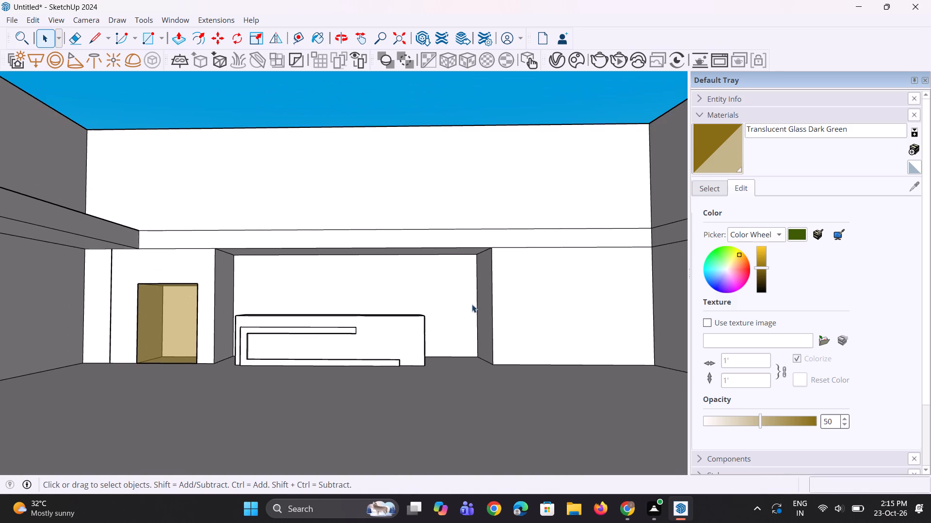
# Copy the recess back wall's vertical edge farthest from the doorway about 9' 3/4" towards the doorway, dividing off a narrow panel.
pyautogui.scroll(8, 478, 294)
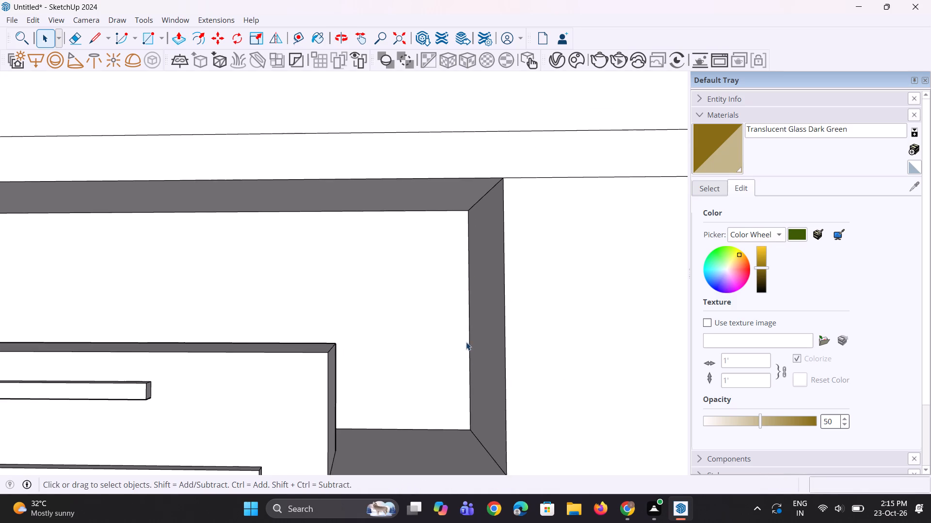
pyautogui.click(466, 343)
pyautogui.moveTo(465, 345); pyautogui.dragTo(467, 382, button='middle')
pyautogui.click(470, 366)
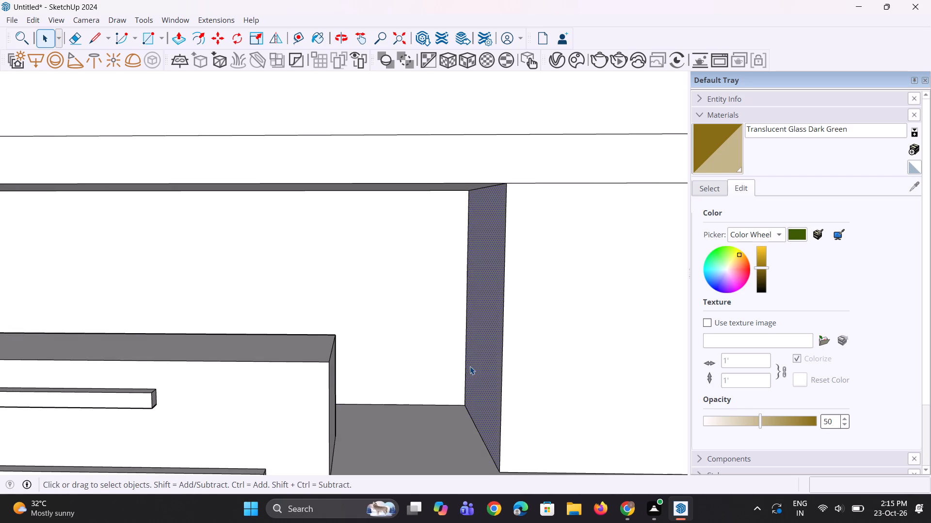
pyautogui.click(467, 367)
pyautogui.scroll(1, 466, 385)
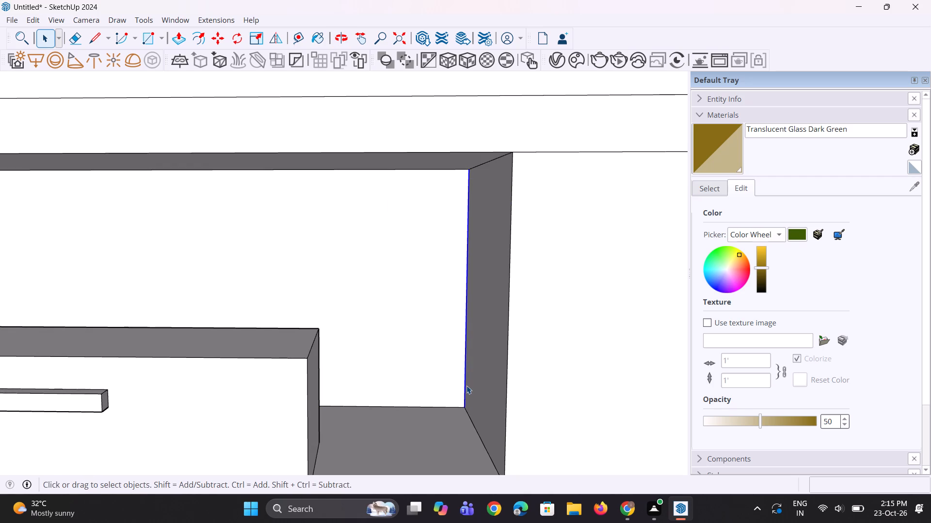
pyautogui.press('m')
pyautogui.click(462, 405)
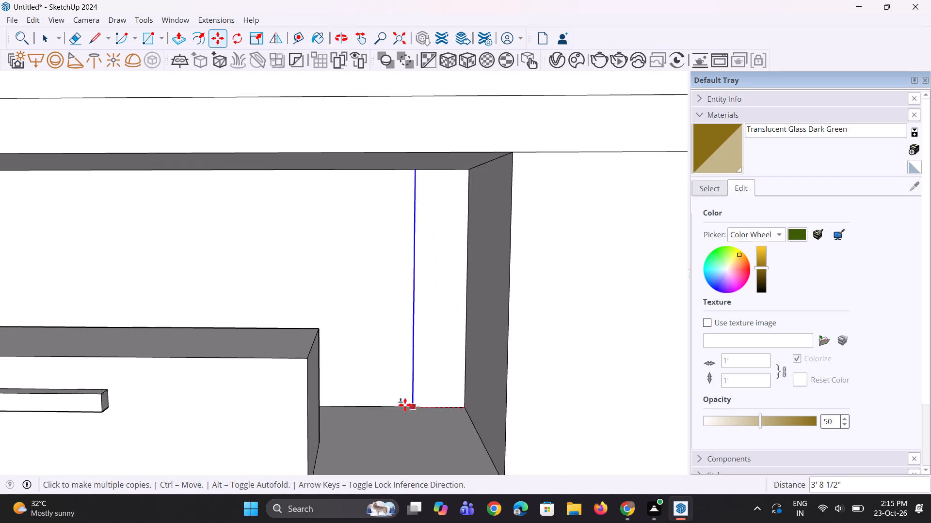
pyautogui.click(332, 403)
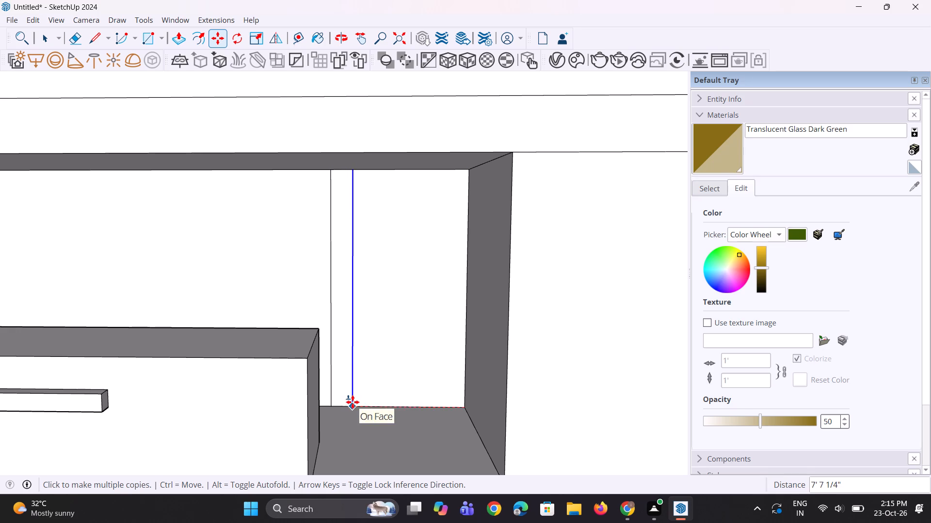
pyautogui.press('Escape')
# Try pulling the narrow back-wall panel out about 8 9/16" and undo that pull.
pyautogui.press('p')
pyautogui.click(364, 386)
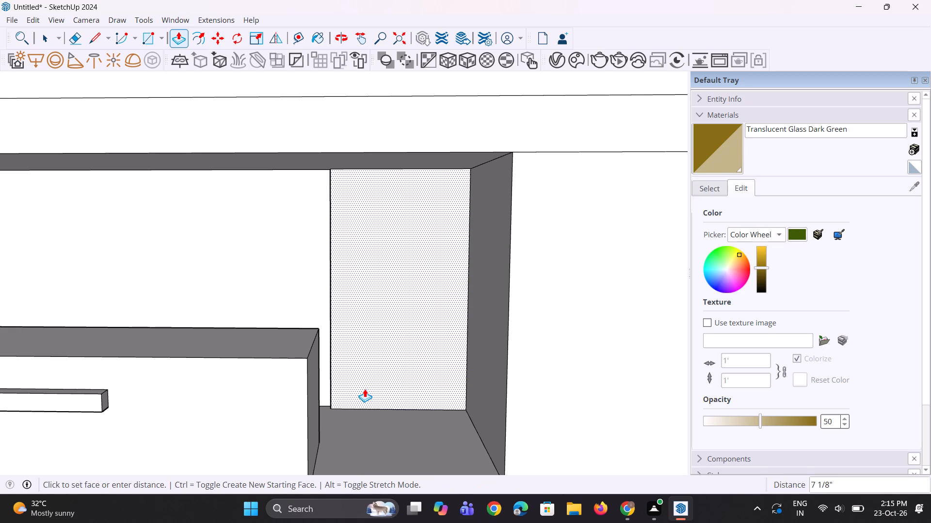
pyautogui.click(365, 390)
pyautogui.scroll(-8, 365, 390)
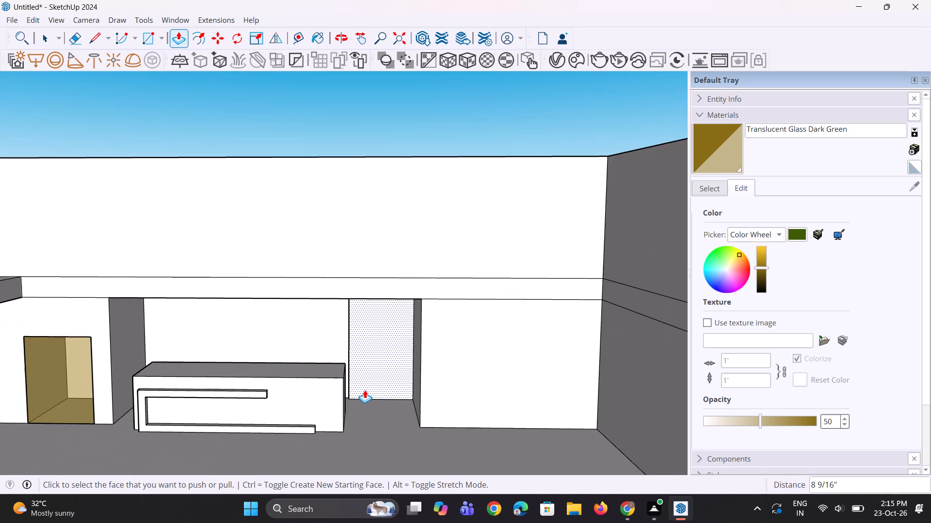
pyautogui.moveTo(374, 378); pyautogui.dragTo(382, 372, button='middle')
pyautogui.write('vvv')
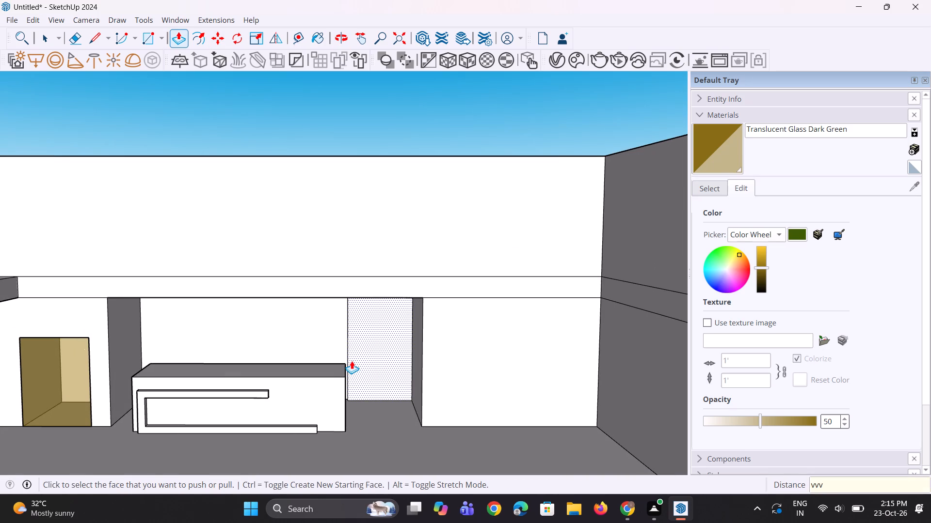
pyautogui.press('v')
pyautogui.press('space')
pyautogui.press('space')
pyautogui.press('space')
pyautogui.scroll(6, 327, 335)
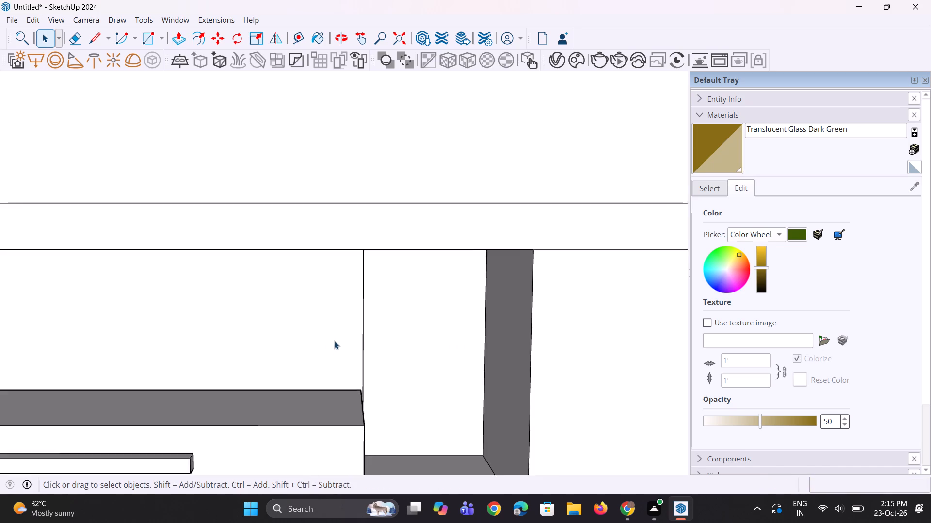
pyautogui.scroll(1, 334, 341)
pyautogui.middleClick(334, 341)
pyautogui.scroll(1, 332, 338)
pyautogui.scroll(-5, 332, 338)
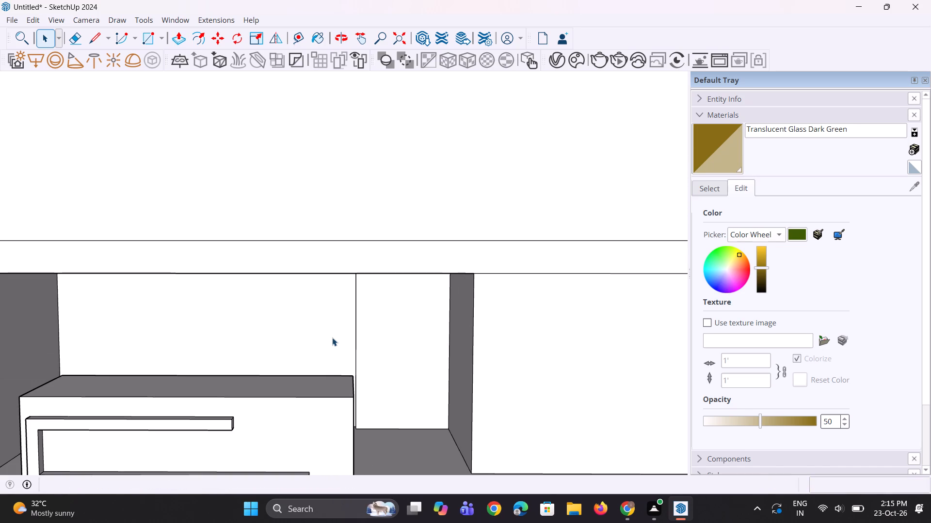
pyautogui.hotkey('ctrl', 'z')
# Pull the wide back-wall panel behind the counter out about 1' 7 3/4".
pyautogui.press('p')
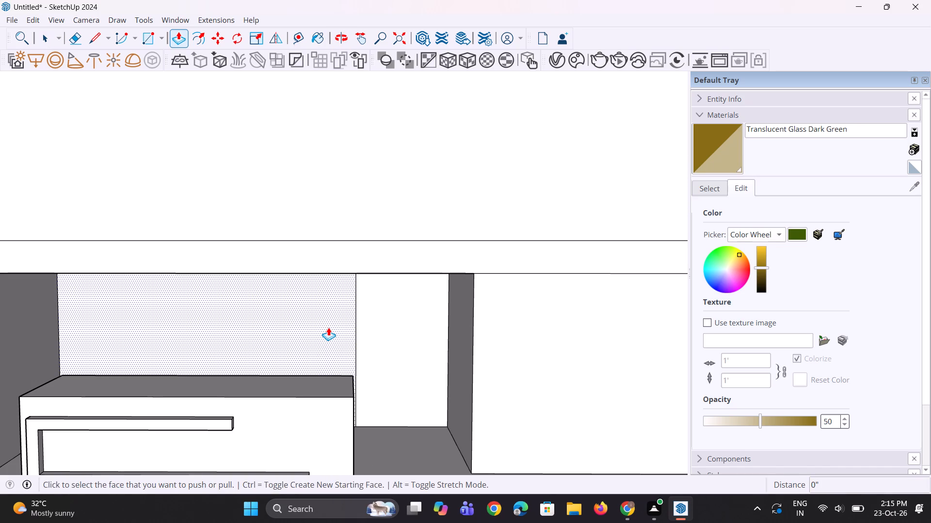
pyautogui.doubleClick(328, 327)
pyautogui.moveTo(374, 363); pyautogui.dragTo(306, 378, button='middle')
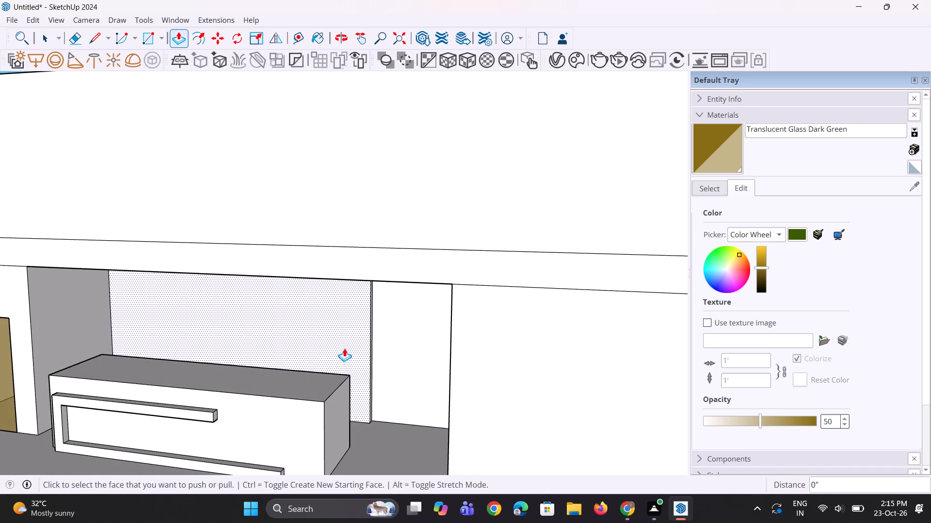
pyautogui.click(344, 348)
pyautogui.click(341, 350)
pyautogui.moveTo(341, 400); pyautogui.dragTo(378, 384, button='middle')
pyautogui.scroll(-4, 378, 383)
pyautogui.press('space')
pyautogui.press('space')
pyautogui.press('space')
pyautogui.scroll(1, 289, 317)
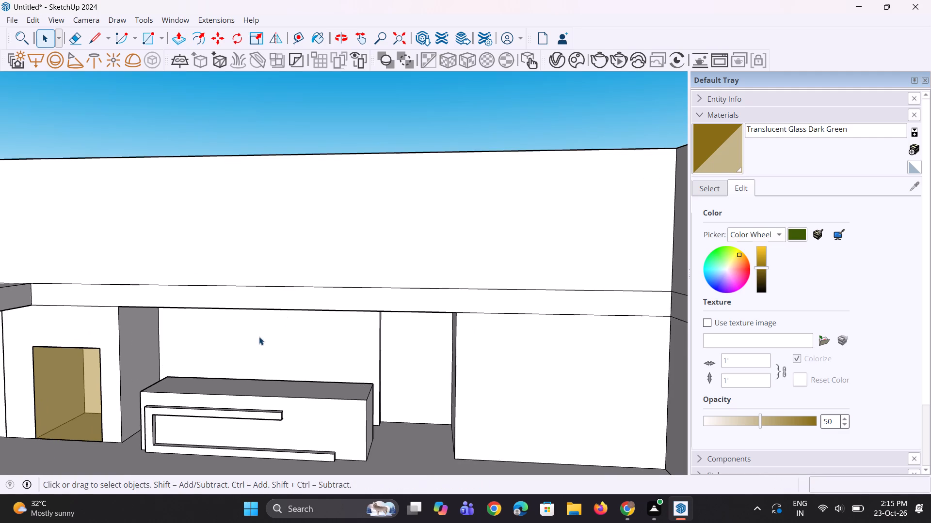
# Copy the wide panel's top edge a short way down its front face as a horizontal dividing line.
pyautogui.moveTo(260, 337); pyautogui.dragTo(296, 283, button='middle')
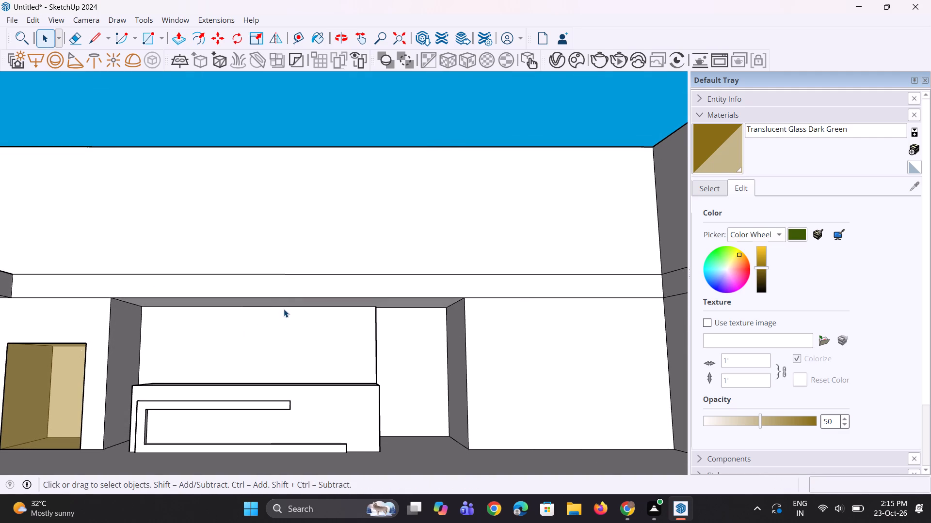
pyautogui.click(284, 309)
pyautogui.click(337, 307)
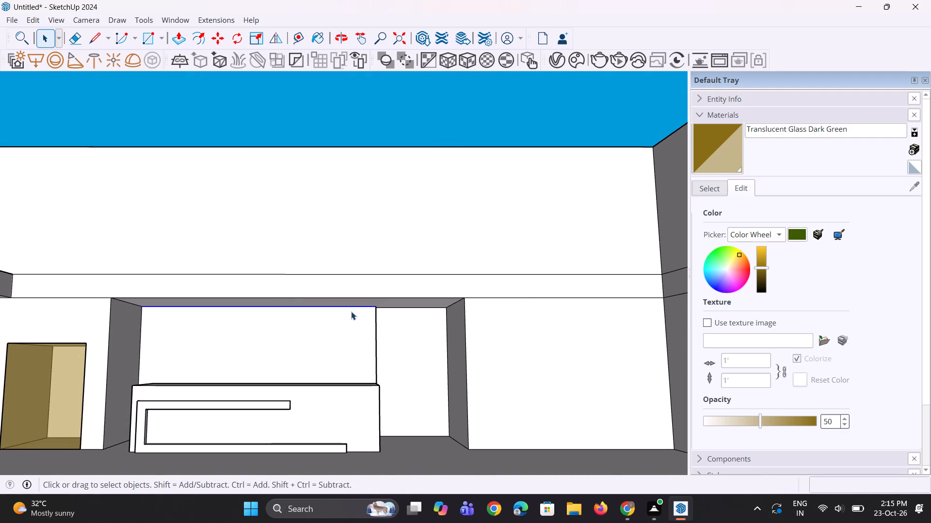
pyautogui.scroll(2, 353, 311)
pyautogui.press('m')
pyautogui.scroll(2, 412, 311)
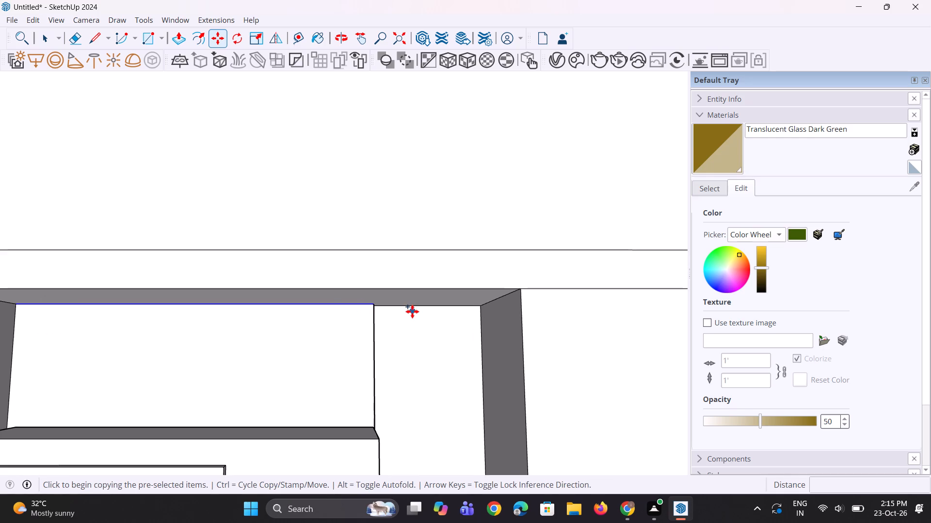
pyautogui.click(375, 306)
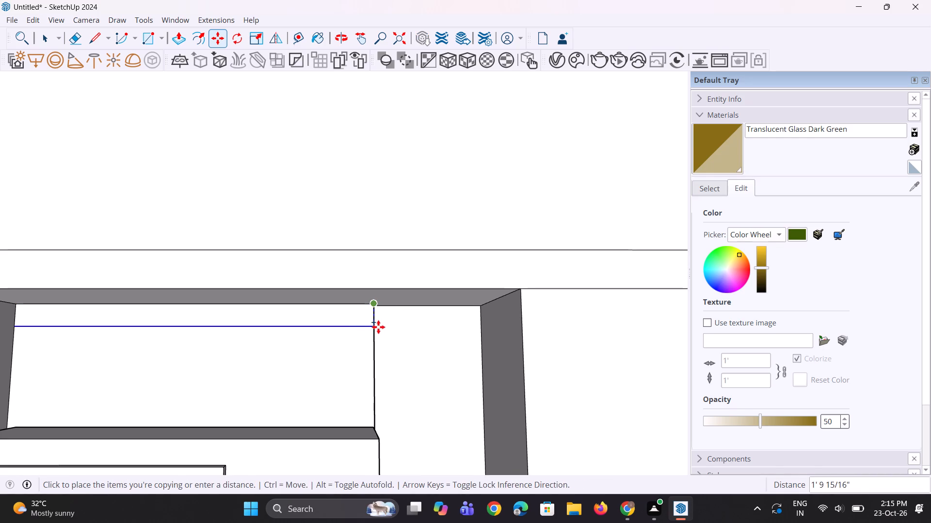
pyautogui.click(378, 334)
# Copy the new dividing line slightly lower to outline a narrow horizontal strip across the wide panel.
pyautogui.press('m')
pyautogui.scroll(1, 378, 334)
pyautogui.click(373, 334)
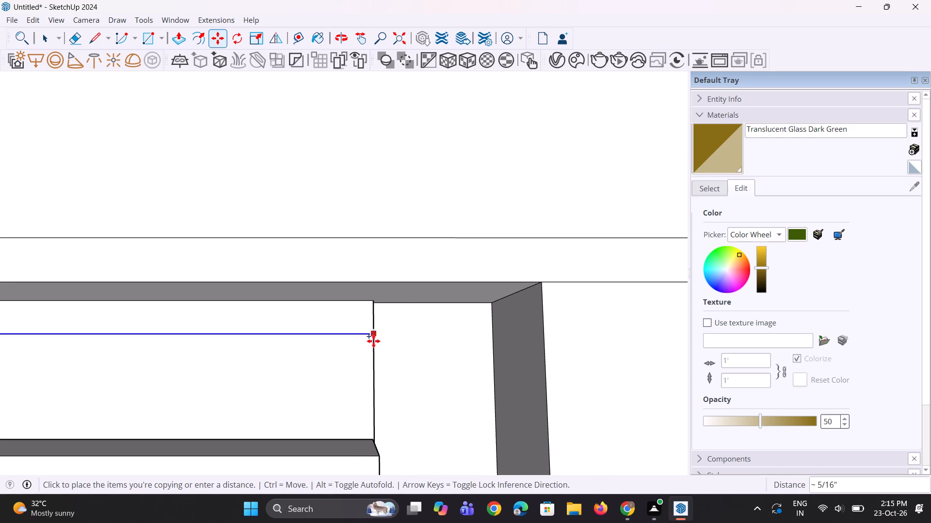
pyautogui.click(373, 341)
pyautogui.scroll(-5, 369, 346)
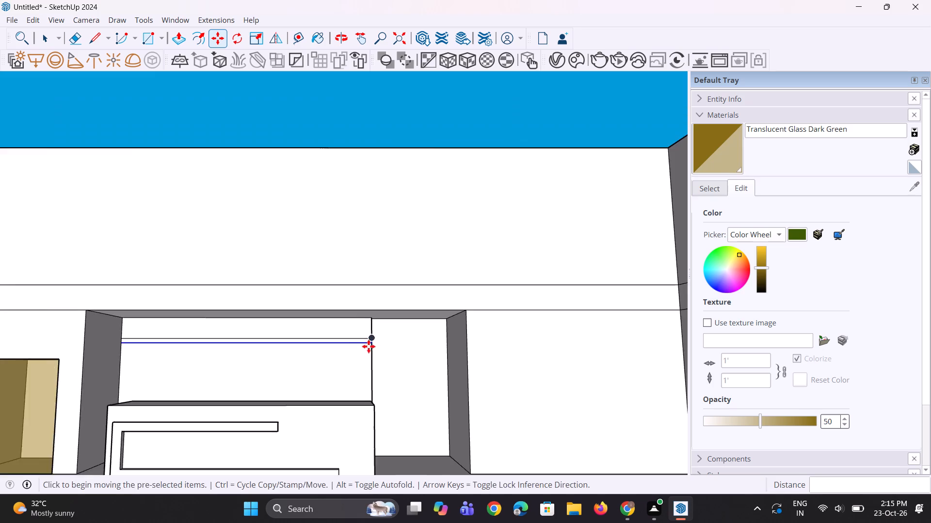
pyautogui.moveTo(358, 359); pyautogui.dragTo(340, 381, button='middle')
pyautogui.press('space')
pyautogui.press('space')
pyautogui.click(438, 130)
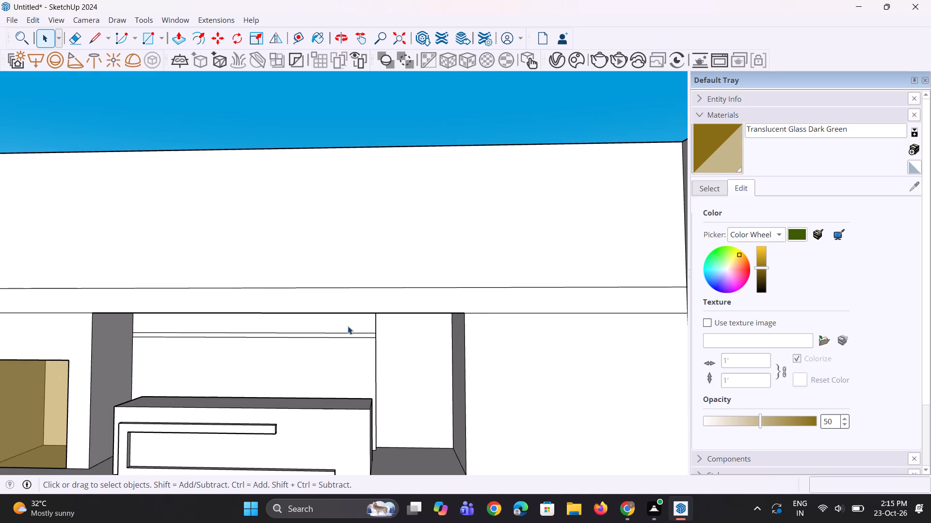
# Copy the narrow strip about 3' down the wide panel and repeat it as a *3 array.
pyautogui.scroll(8, 340, 350)
pyautogui.click(362, 324)
pyautogui.scroll(-3, 377, 338)
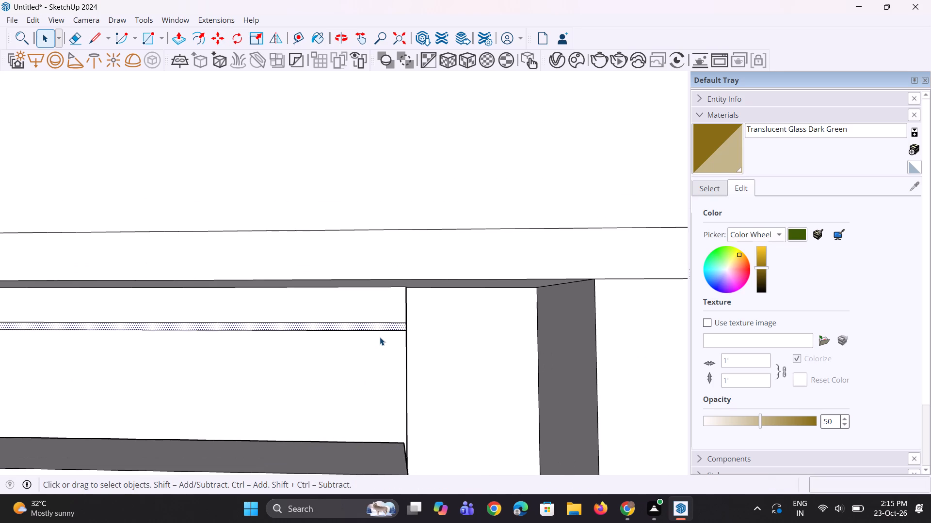
pyautogui.press('m')
pyautogui.keyDown('ctrl'); pyautogui.scroll(2, 385, 335); pyautogui.keyUp('ctrl')
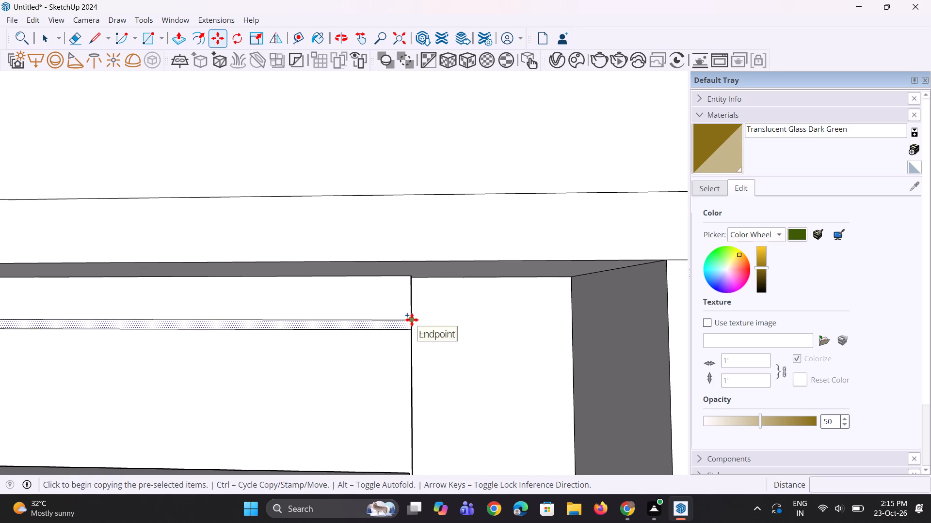
pyautogui.click(412, 320)
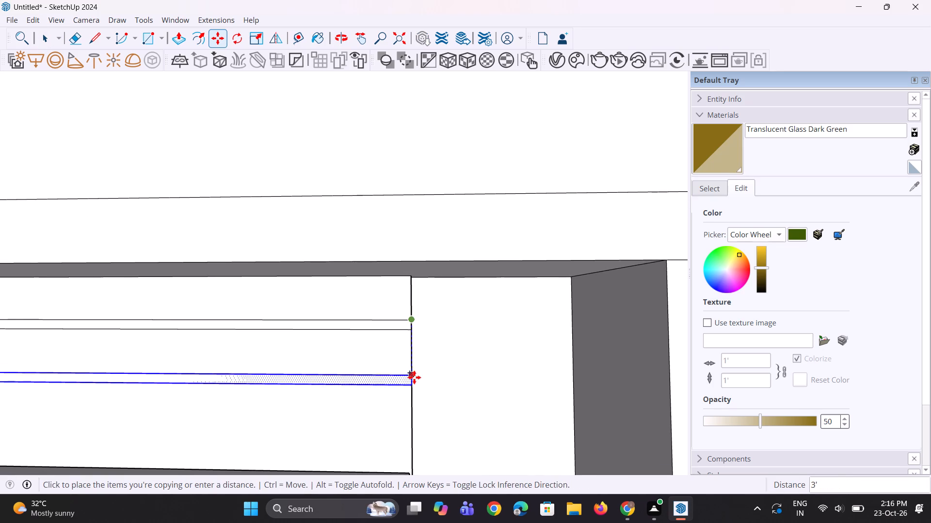
pyautogui.click(414, 381)
pyautogui.write('*3')
pyautogui.press('Return')
# Push the wide panel's top section, the first strip and the section below that strip back 1' 7 3/4".
pyautogui.scroll(-11, 430, 317)
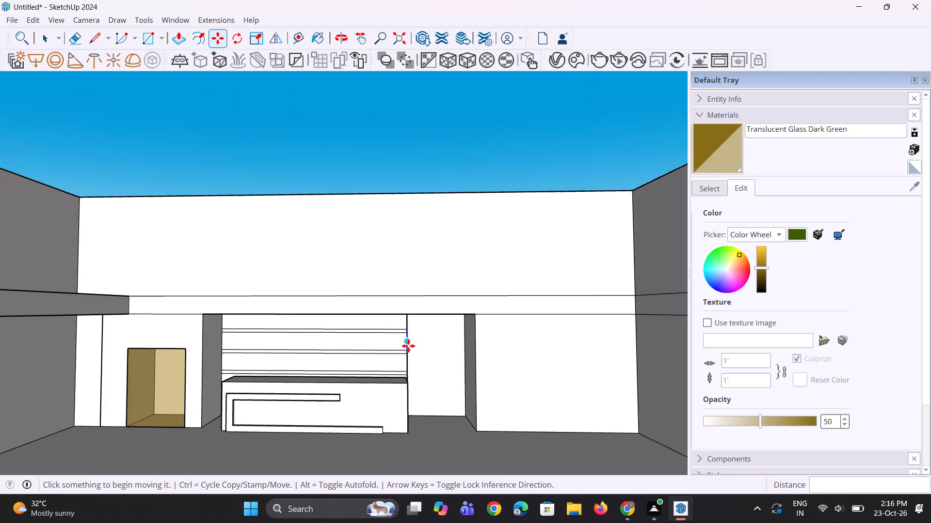
pyautogui.moveTo(407, 361); pyautogui.dragTo(387, 357, button='middle')
pyautogui.scroll(3, 397, 349)
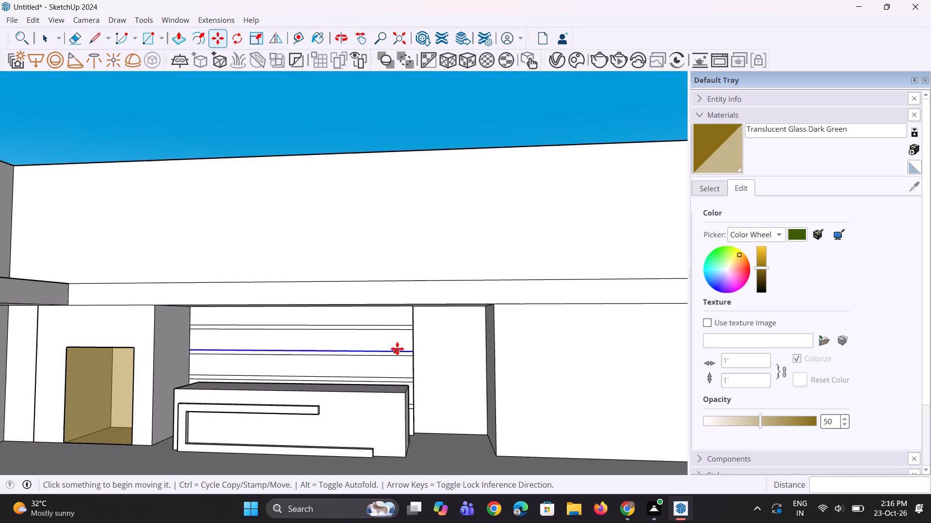
pyautogui.scroll(4, 397, 349)
pyautogui.press('space')
pyautogui.scroll(5, 443, 327)
pyautogui.moveTo(443, 327); pyautogui.dragTo(376, 312, button='middle')
pyautogui.scroll(1, 443, 327)
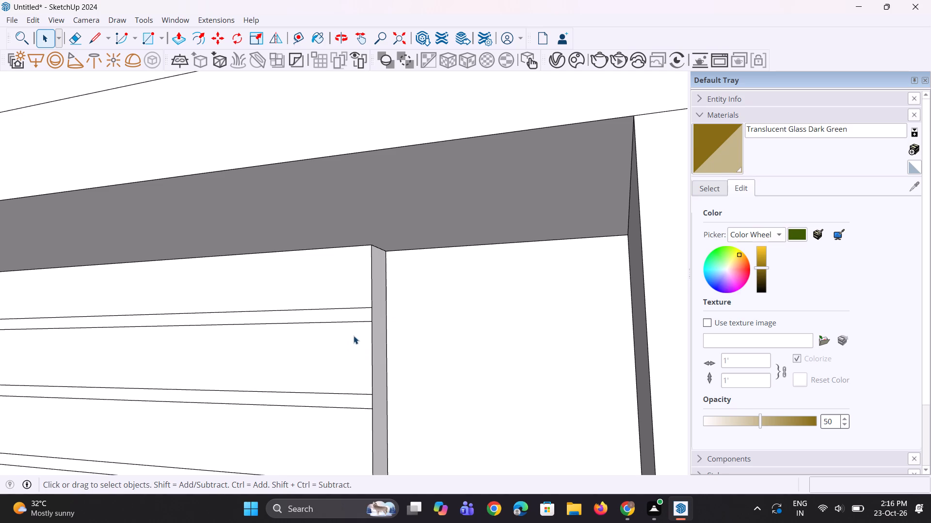
pyautogui.press('p')
pyautogui.click(341, 299)
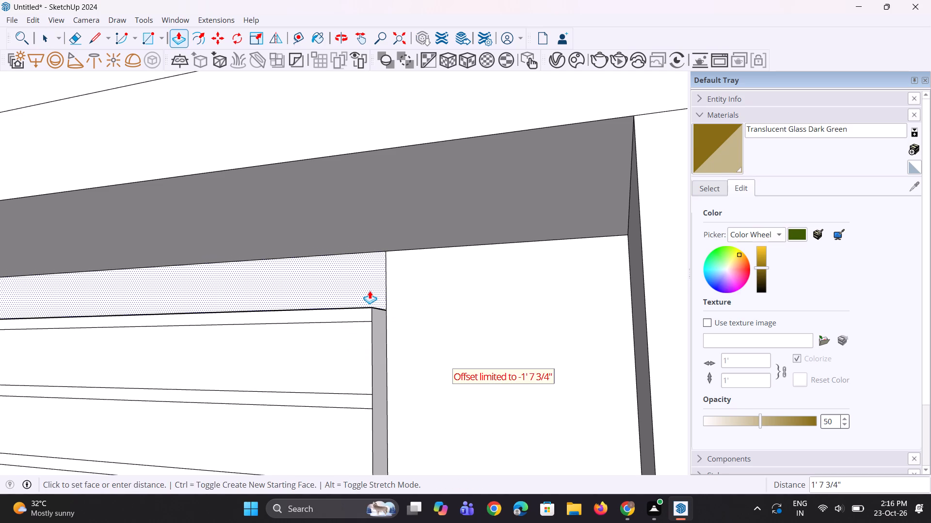
pyautogui.click(397, 293)
pyautogui.doubleClick(363, 348)
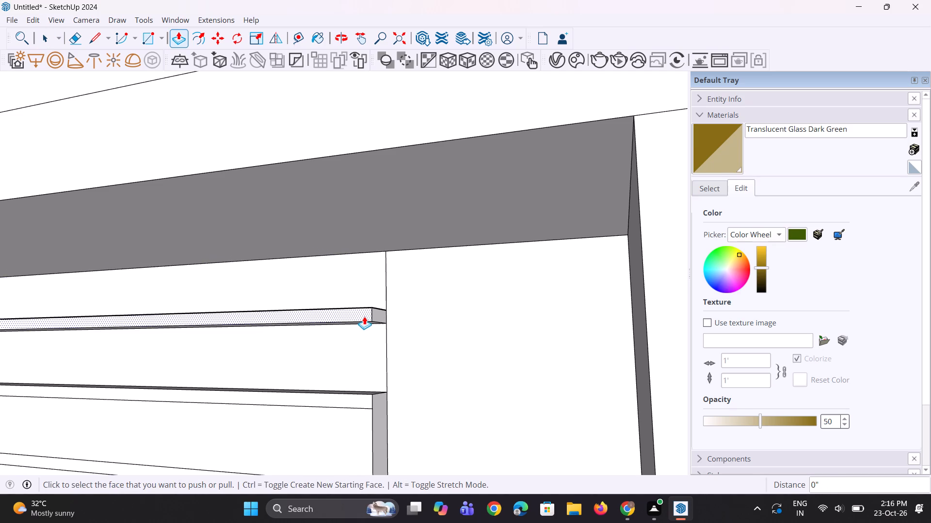
pyautogui.doubleClick(364, 315)
# Extend the first strip across the narrow panel with a line about 9' 3/4" long and a copy level with the strip's lower edge.
pyautogui.press('l')
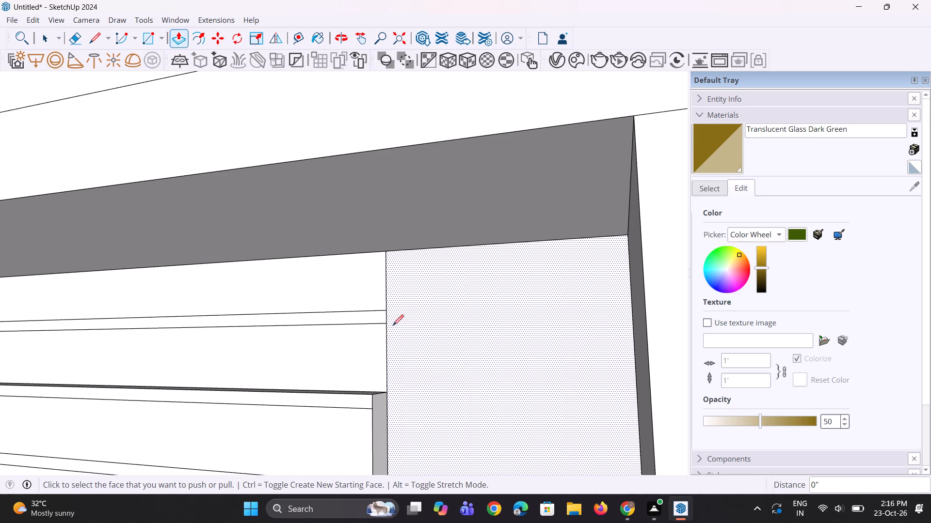
pyautogui.click(388, 312)
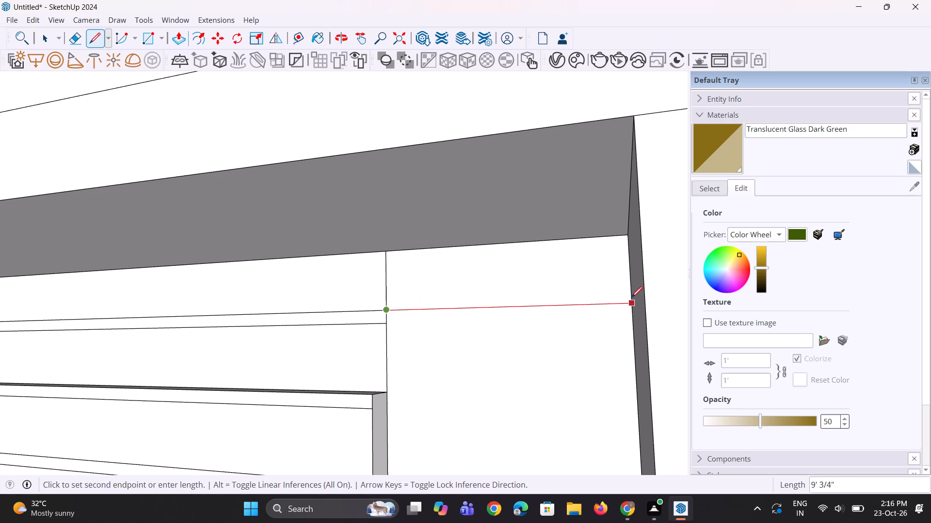
pyautogui.click(632, 304)
pyautogui.press('space')
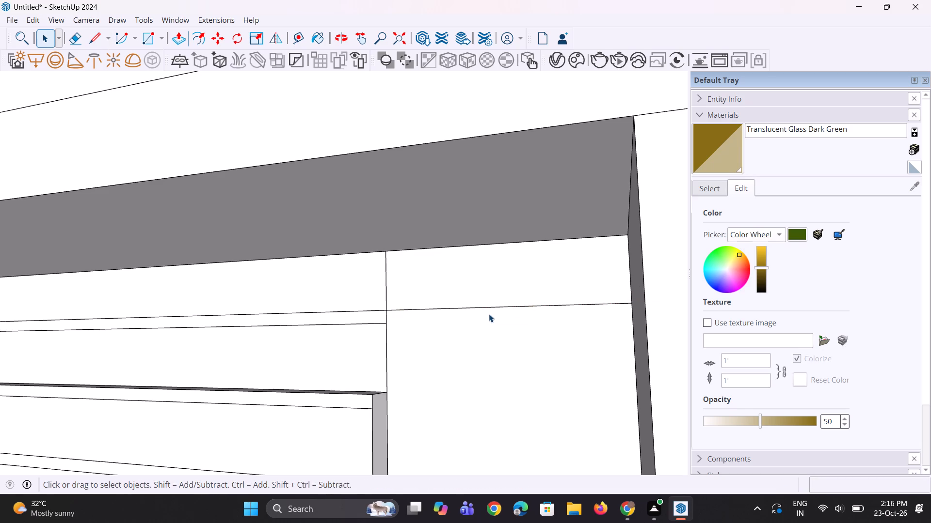
pyautogui.click(493, 309)
pyautogui.scroll(1, 417, 325)
pyautogui.press('m')
pyautogui.keyDown('ctrl'); pyautogui.scroll(2, 393, 329); pyautogui.keyUp('ctrl')
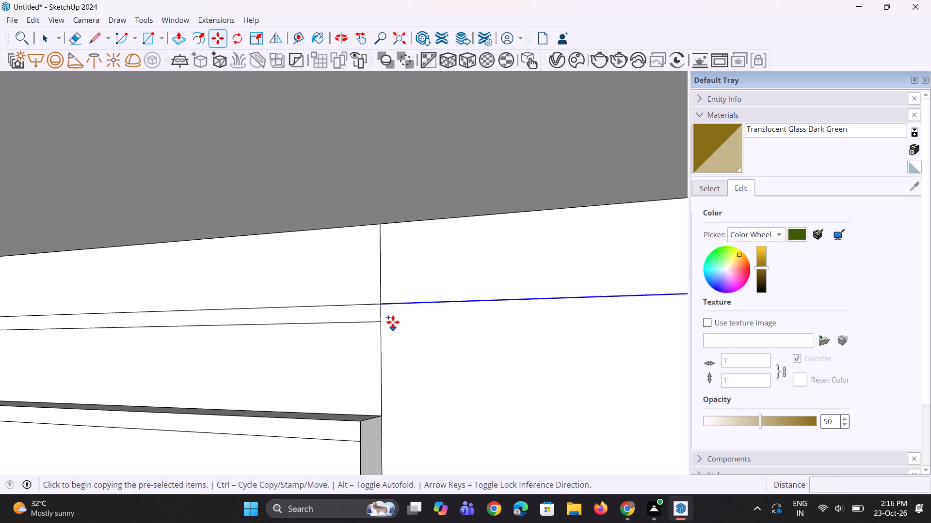
pyautogui.click(378, 306)
pyautogui.click(381, 319)
pyautogui.scroll(-4, 378, 370)
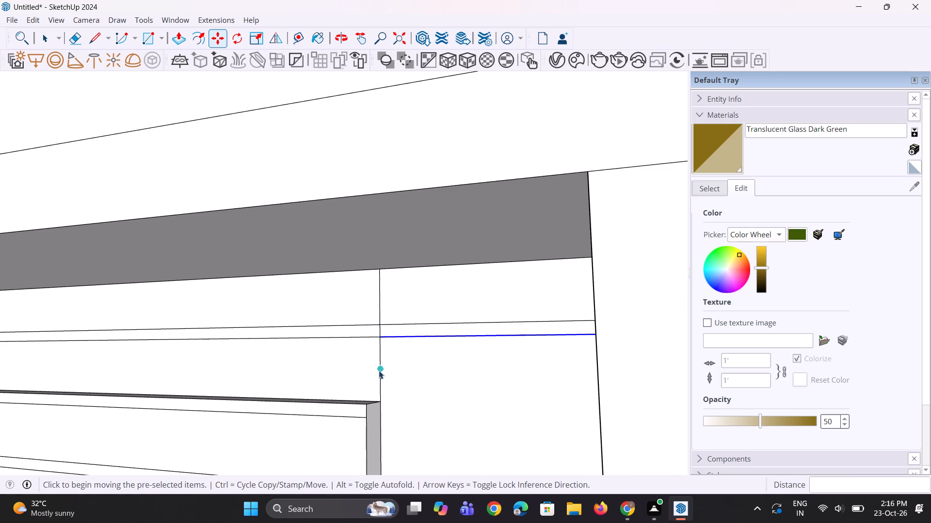
pyautogui.press('space')
# Pull the wide panel's section below the first strip out 1' 7 3/4", flush with the sections beneath it.
pyautogui.press('[')
pyautogui.press('p')
pyautogui.click(357, 367)
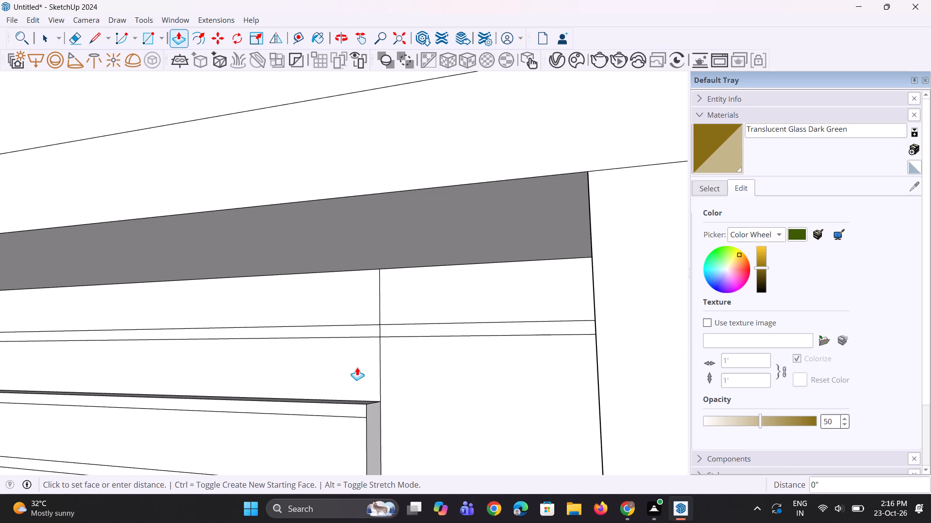
pyautogui.click(357, 422)
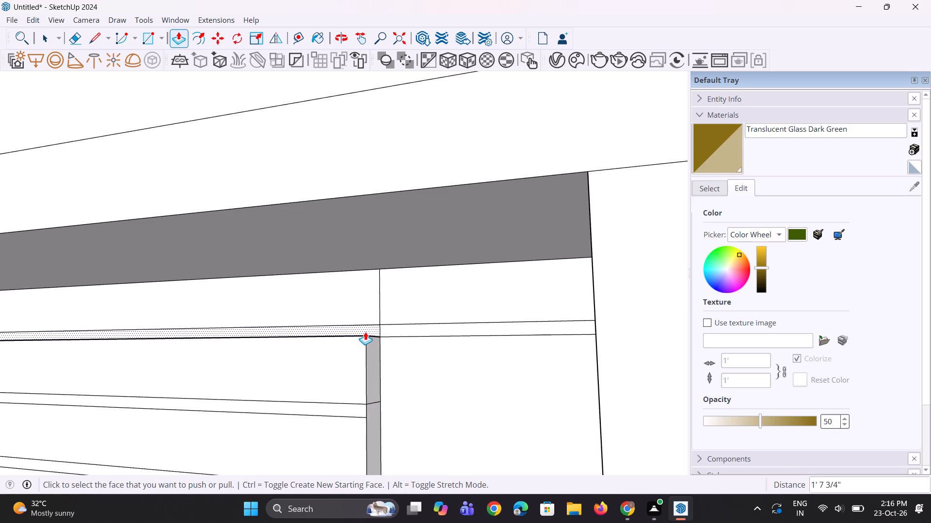
# Pull the wide panel's first strip and the top section above it back out 1' 7 3/4".
pyautogui.doubleClick(365, 332)
pyautogui.doubleClick(360, 280)
# Copy the narrow panel's strip about 3' 3 1/8" down, level with the wide panel's second strip, and repeat it as a *3 array.
pyautogui.moveTo(359, 332); pyautogui.dragTo(422, 345, button='middle')
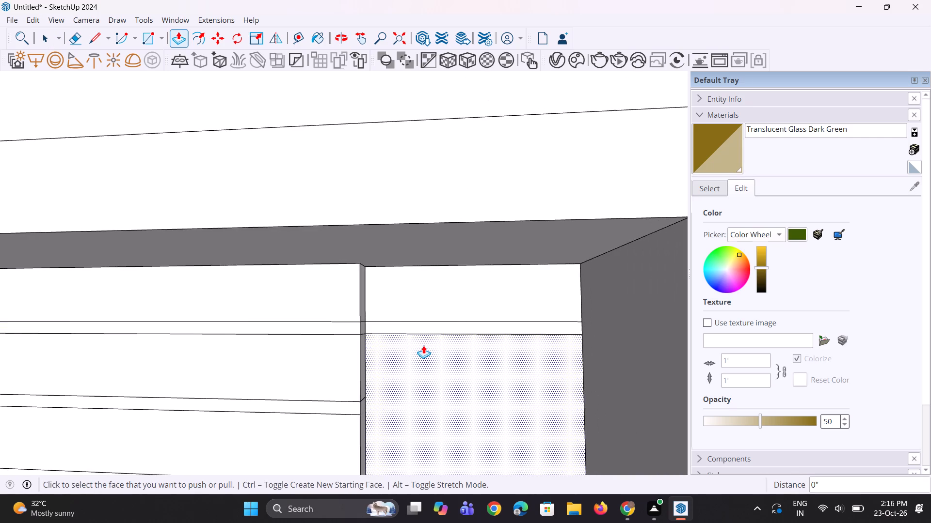
pyautogui.scroll(-5, 423, 345)
pyautogui.press('space')
pyautogui.press('space')
pyautogui.click(423, 334)
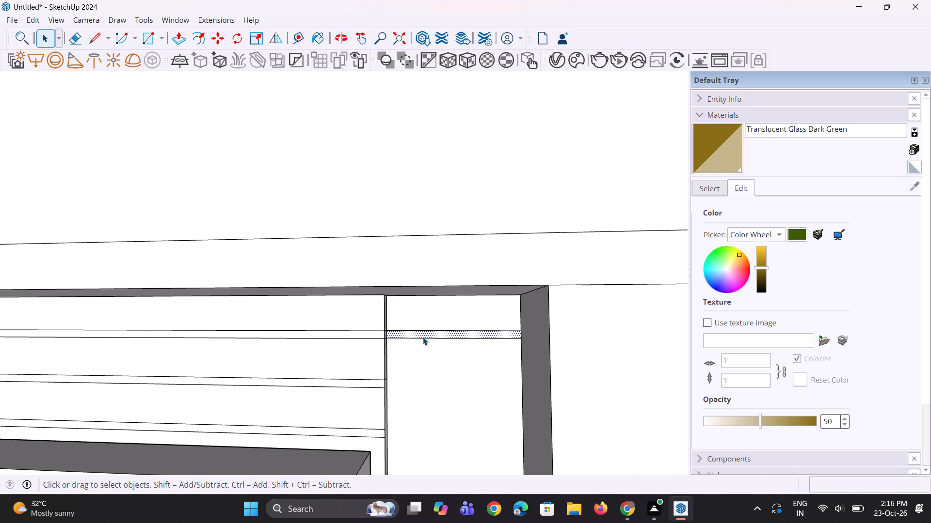
pyautogui.press('m')
pyautogui.keyDown('ctrl'); pyautogui.scroll(3, 404, 347); pyautogui.keyUp('ctrl')
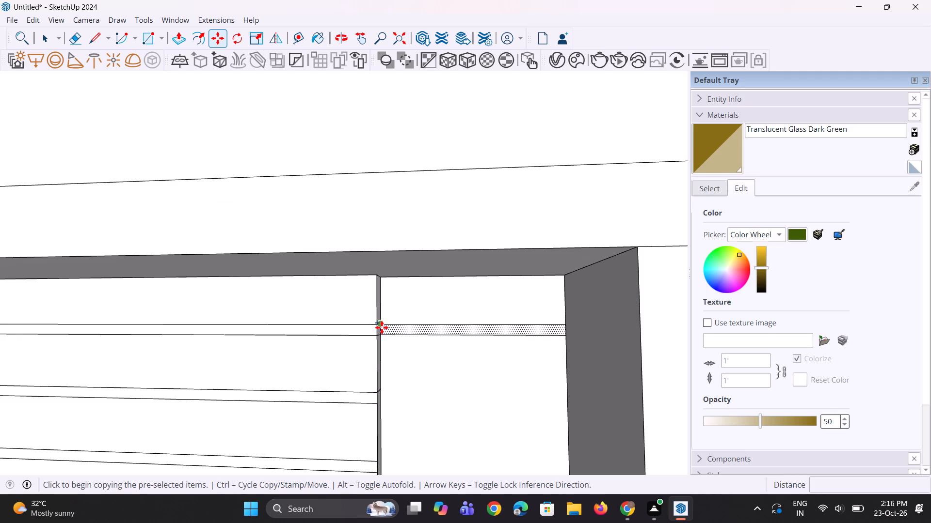
pyautogui.click(382, 327)
pyautogui.click(388, 389)
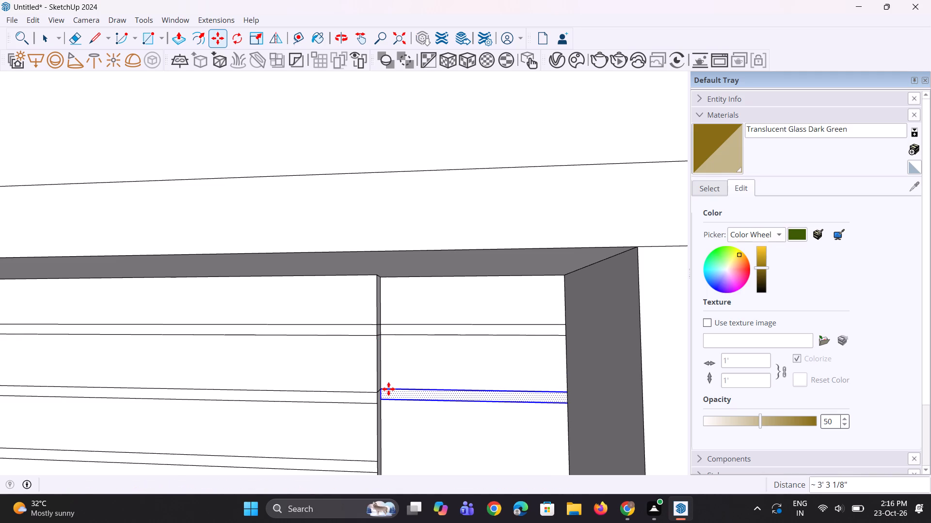
pyautogui.write('*3')
pyautogui.press('Return')
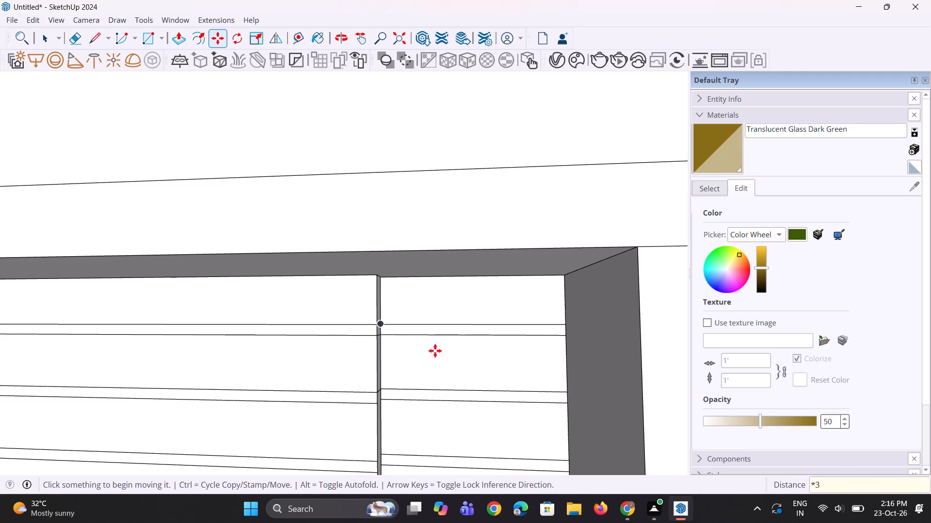
pyautogui.scroll(-16, 436, 349)
pyautogui.moveTo(429, 367); pyautogui.dragTo(437, 354, button='middle')
pyautogui.press('space')
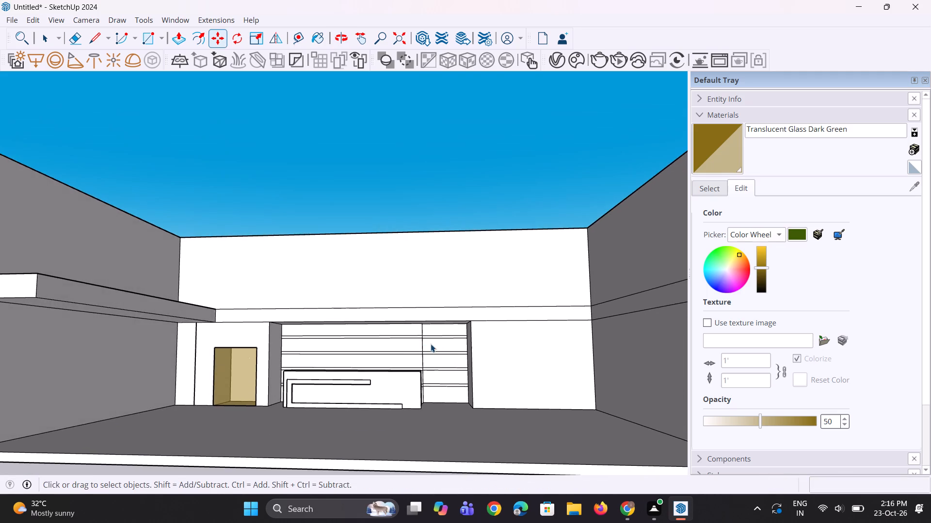
pyautogui.press('space')
# Examine the strip divisions across the recess wall's wide and narrow panels behind the reception counter.
pyautogui.scroll(4, 433, 342)
pyautogui.scroll(7, 398, 399)
pyautogui.scroll(2, 465, 409)
pyautogui.moveTo(465, 409); pyautogui.dragTo(462, 407, button='middle')
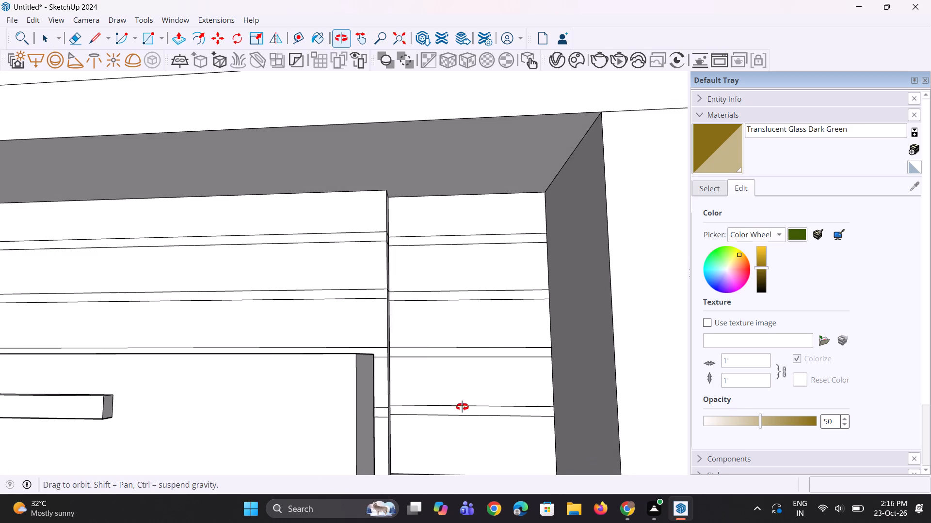
pyautogui.moveTo(462, 407); pyautogui.dragTo(458, 407, button='middle')
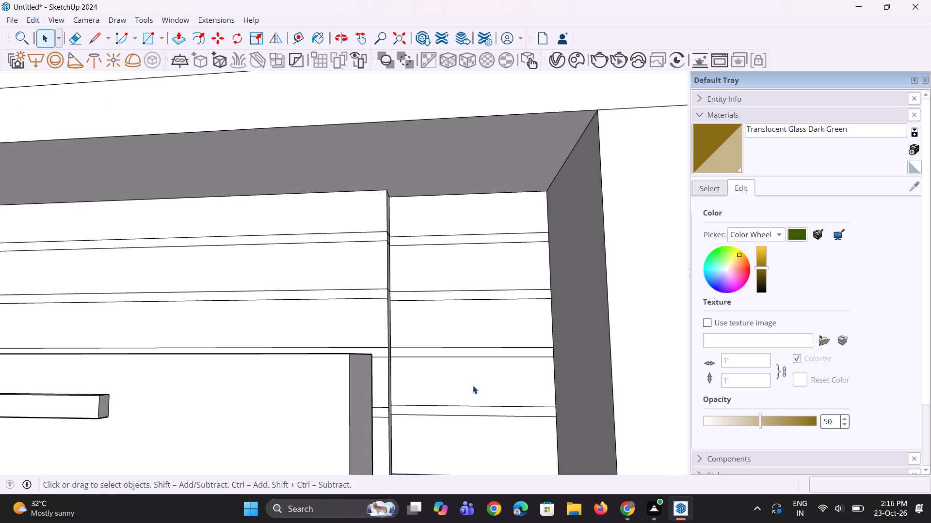
pyautogui.scroll(3, 476, 385)
pyautogui.scroll(-14, 478, 384)
pyautogui.moveTo(455, 383); pyautogui.dragTo(464, 387, button='middle')
pyautogui.scroll(2, 466, 384)
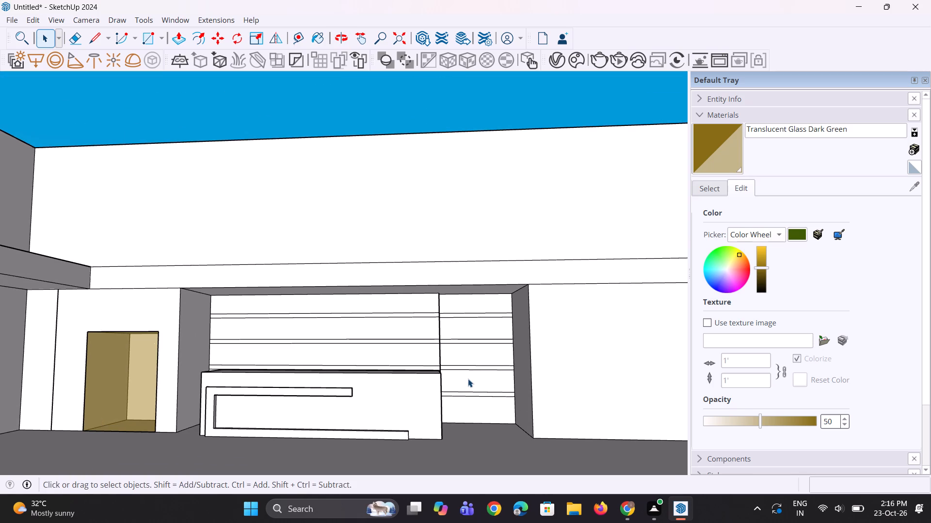
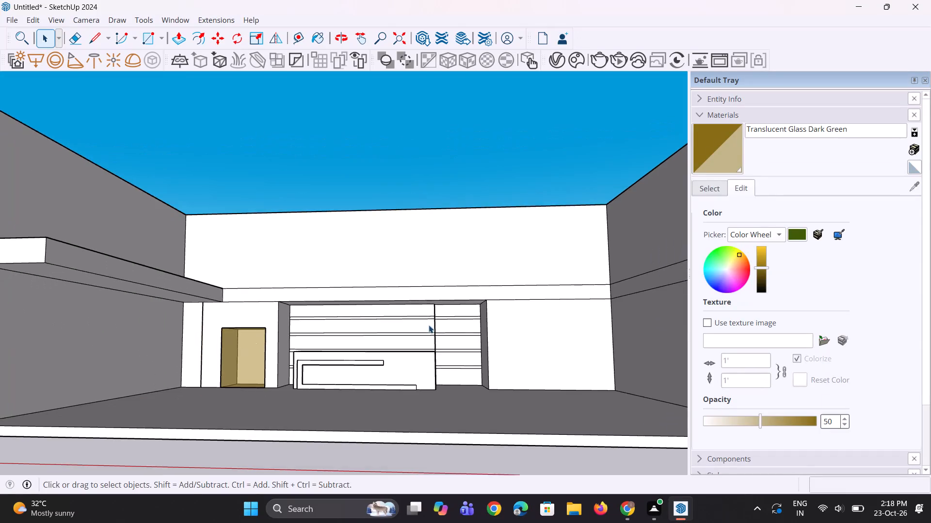
# Examine the reception counter's front and its placement against the recess wall and the glass doorway from several angles.
pyautogui.moveTo(435, 345); pyautogui.dragTo(412, 350, button='middle')
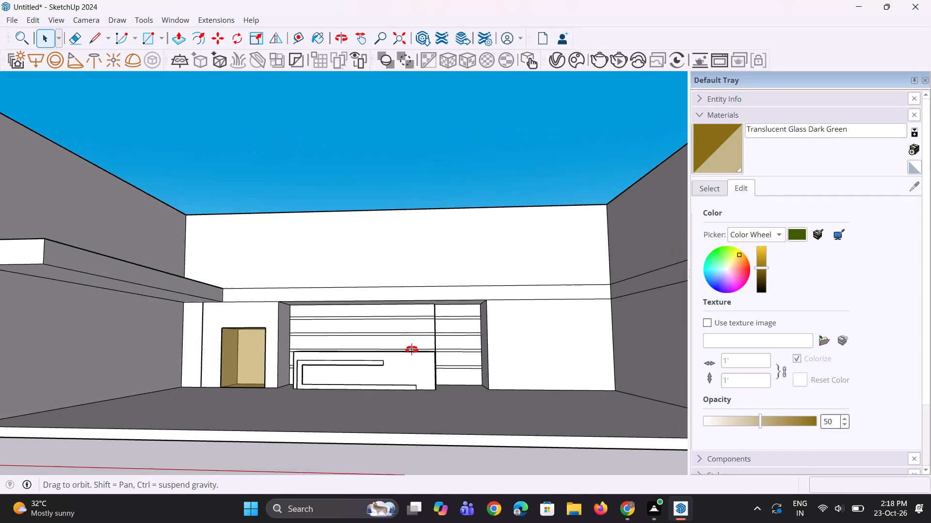
pyautogui.moveTo(412, 350); pyautogui.dragTo(367, 387, button='middle')
pyautogui.scroll(14, 322, 377)
pyautogui.moveTo(290, 383); pyautogui.dragTo(313, 383, button='middle')
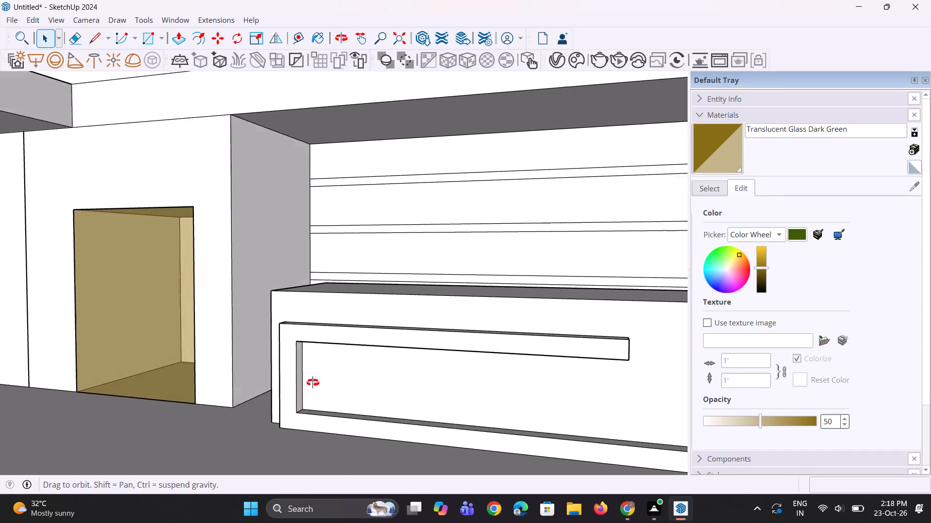
pyautogui.moveTo(313, 383); pyautogui.dragTo(318, 382, button='middle')
pyautogui.scroll(-12, 328, 354)
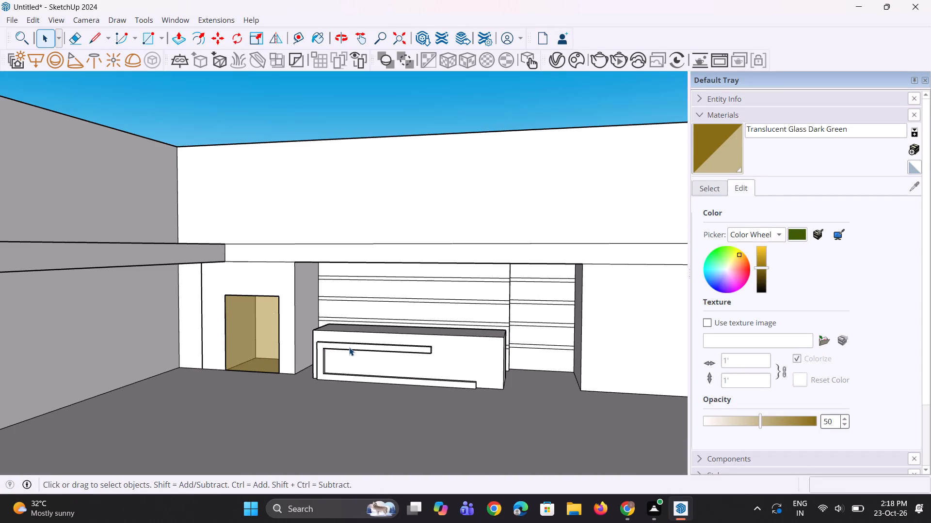
pyautogui.scroll(-3, 386, 318)
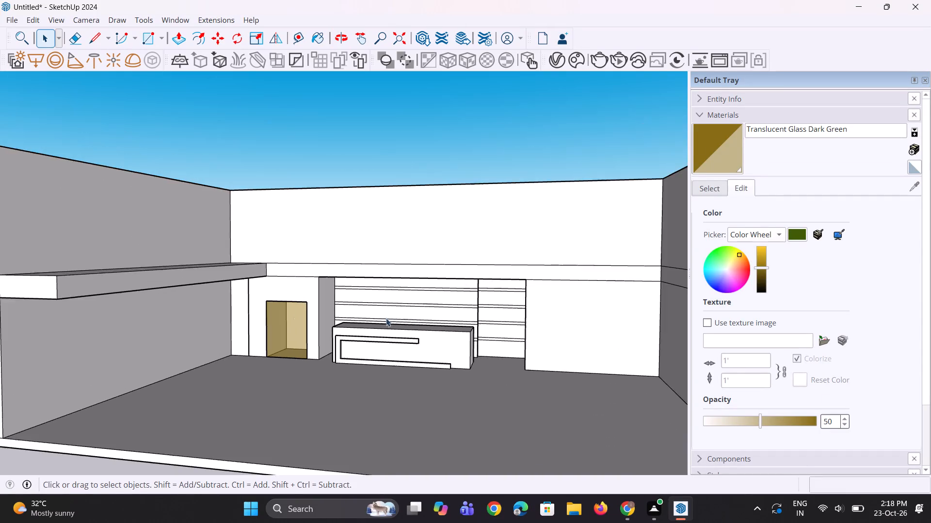
pyautogui.moveTo(386, 318); pyautogui.dragTo(351, 311, button='middle')
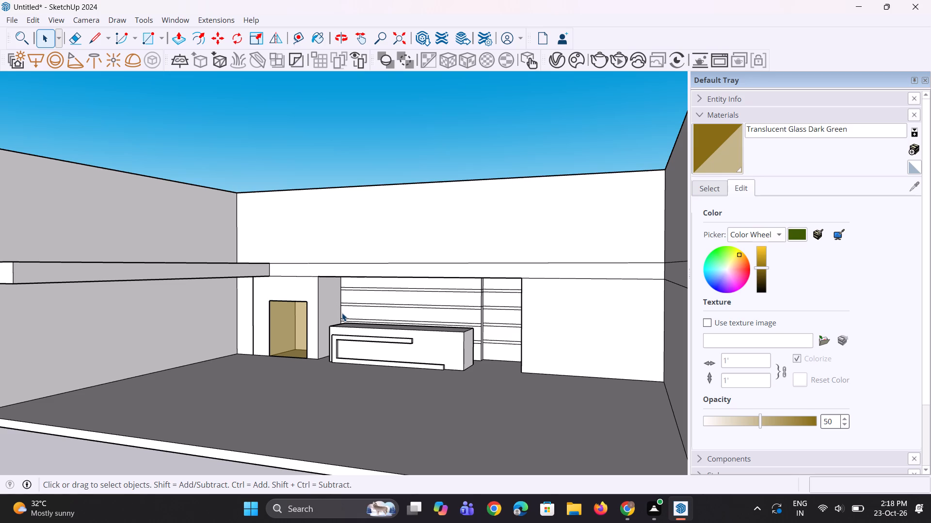
pyautogui.scroll(2, 366, 322)
pyautogui.scroll(2, 325, 360)
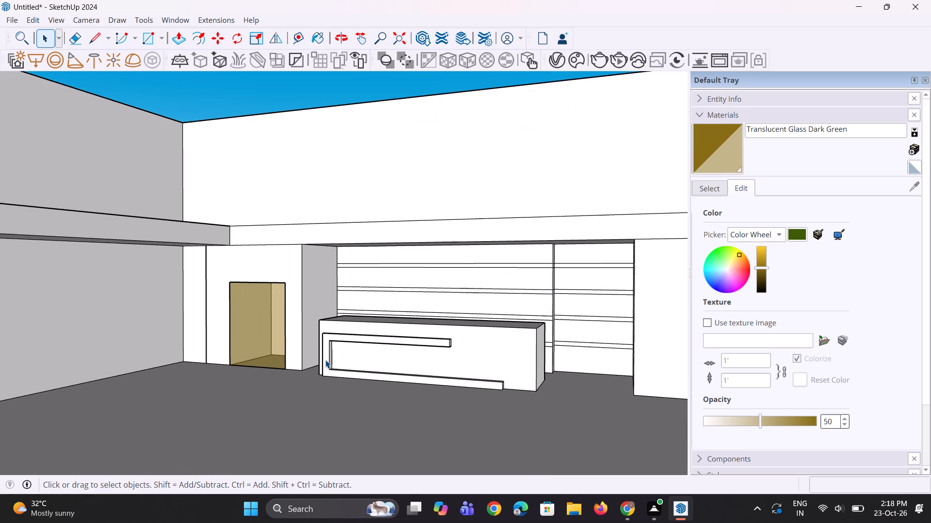
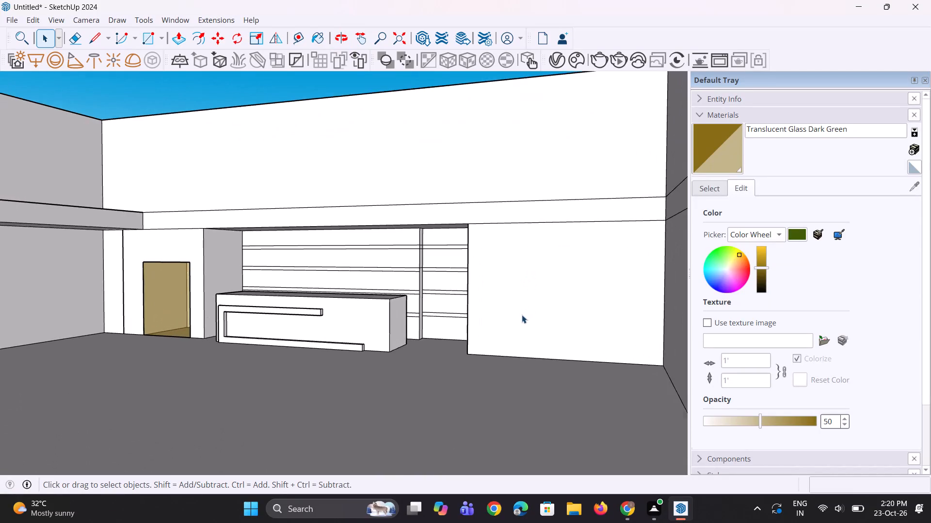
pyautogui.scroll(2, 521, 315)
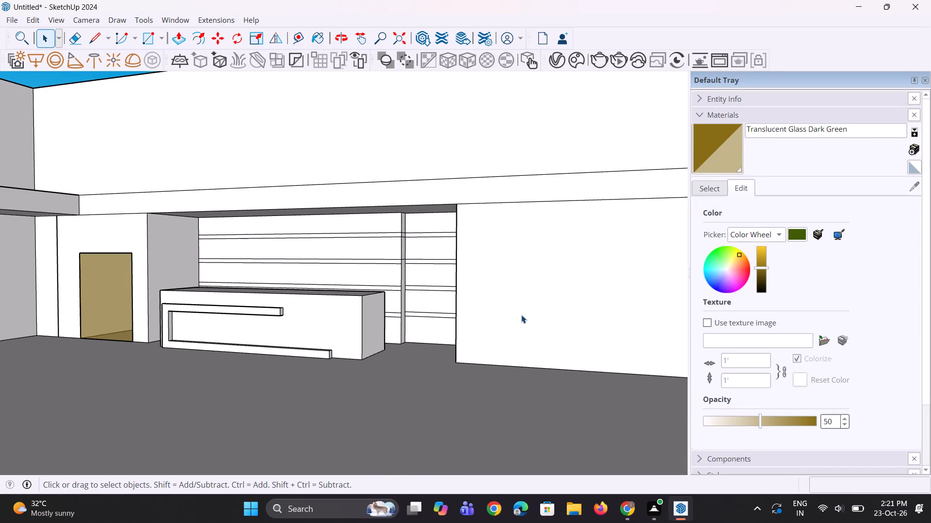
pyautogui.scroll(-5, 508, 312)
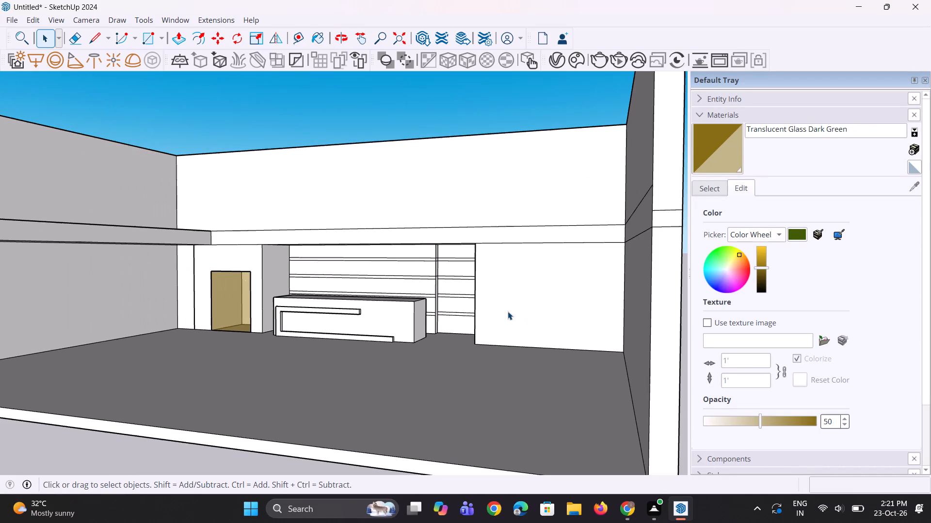
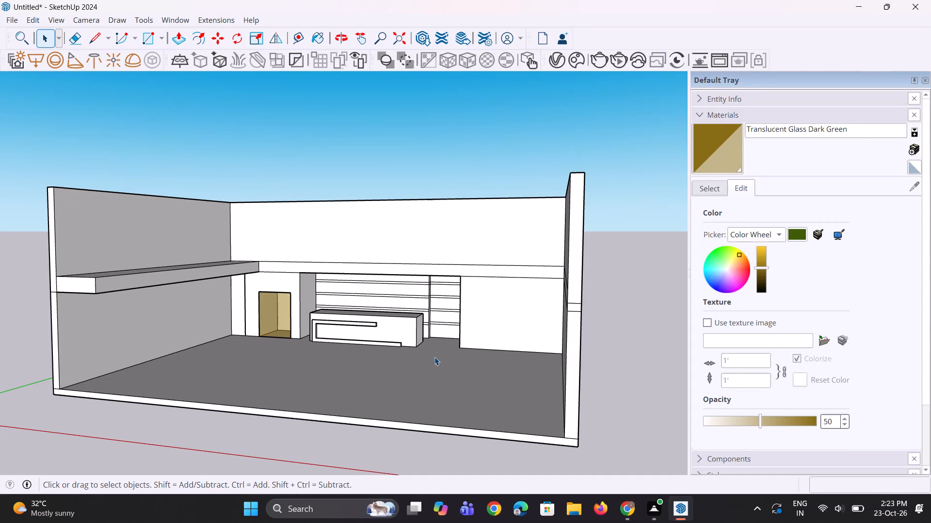
# Draw a rectangle about 19' 5" by 16' on the back wall beside the recess, from the floor up to the horizontal band's lower corner.
pyautogui.scroll(-1, 418, 353)
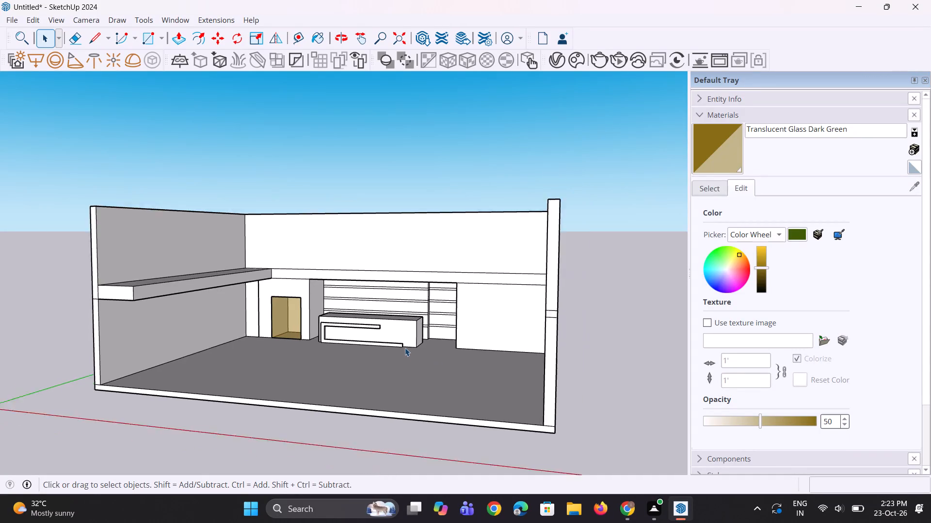
pyautogui.scroll(-1, 405, 348)
pyautogui.moveTo(410, 349); pyautogui.dragTo(426, 354, button='middle')
pyautogui.scroll(4, 451, 331)
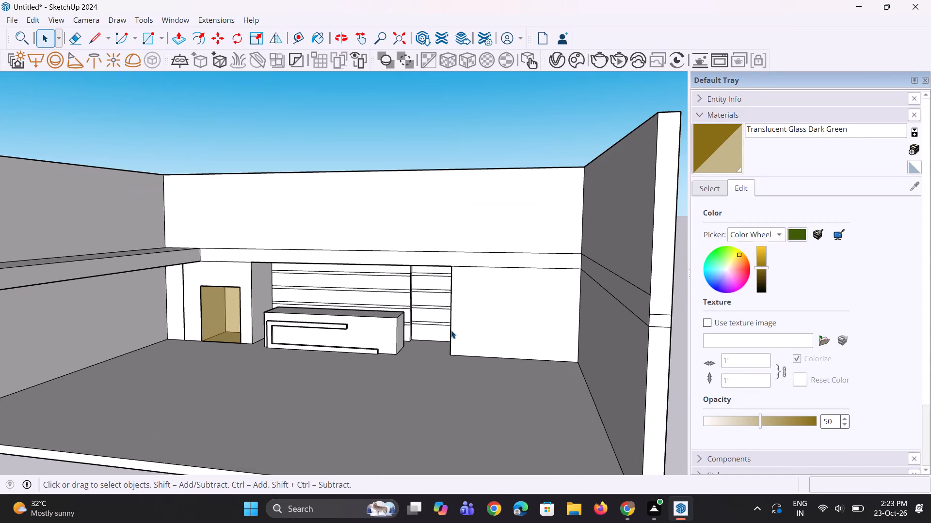
pyautogui.moveTo(446, 333); pyautogui.dragTo(451, 337, button='middle')
pyautogui.scroll(1, 451, 337)
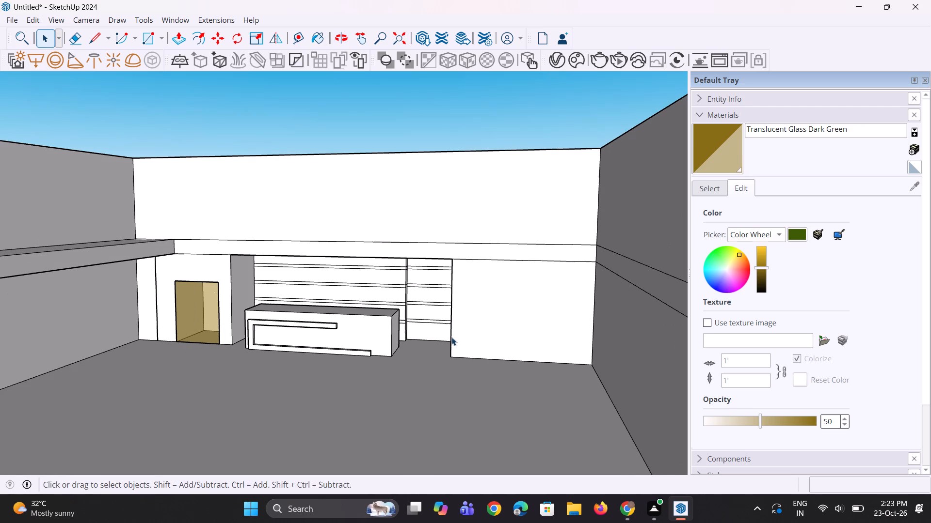
pyautogui.press('r')
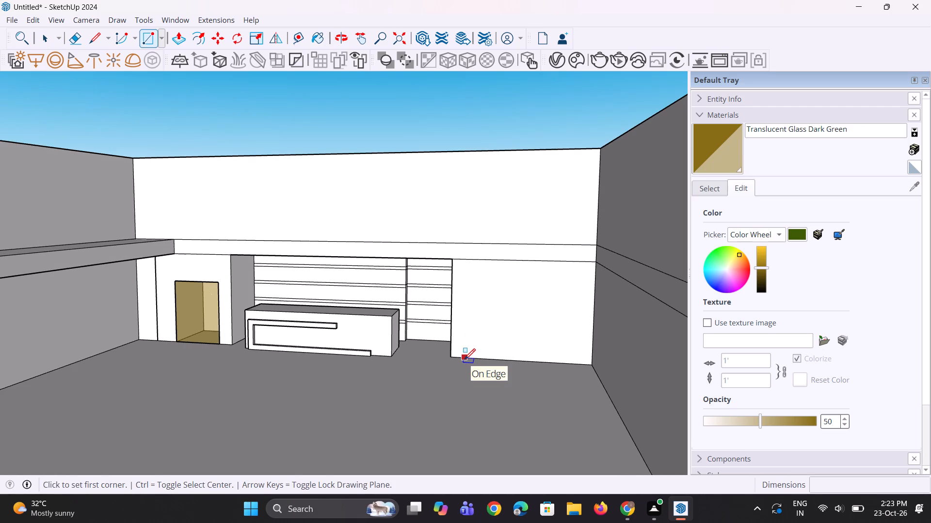
pyautogui.click(465, 359)
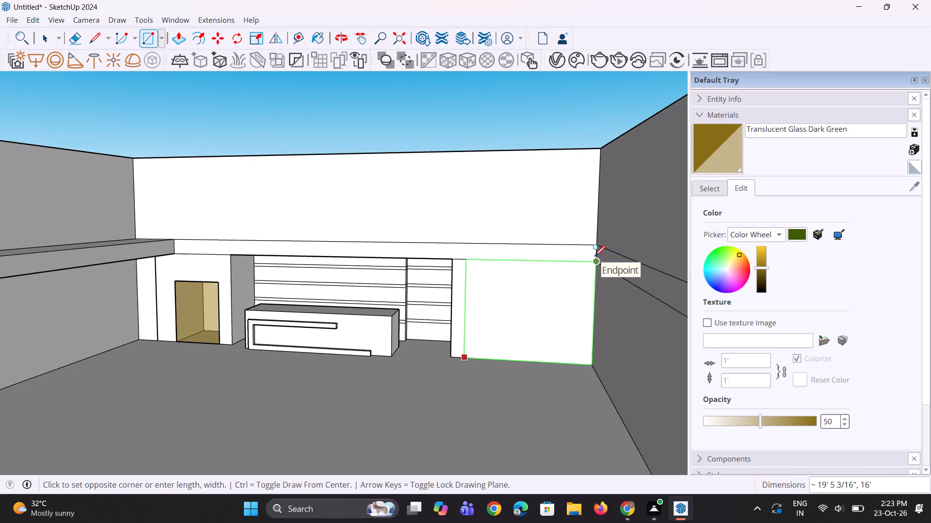
pyautogui.click(594, 256)
pyautogui.press('space')
pyautogui.press('space')
pyautogui.press('space')
pyautogui.scroll(-4, 473, 312)
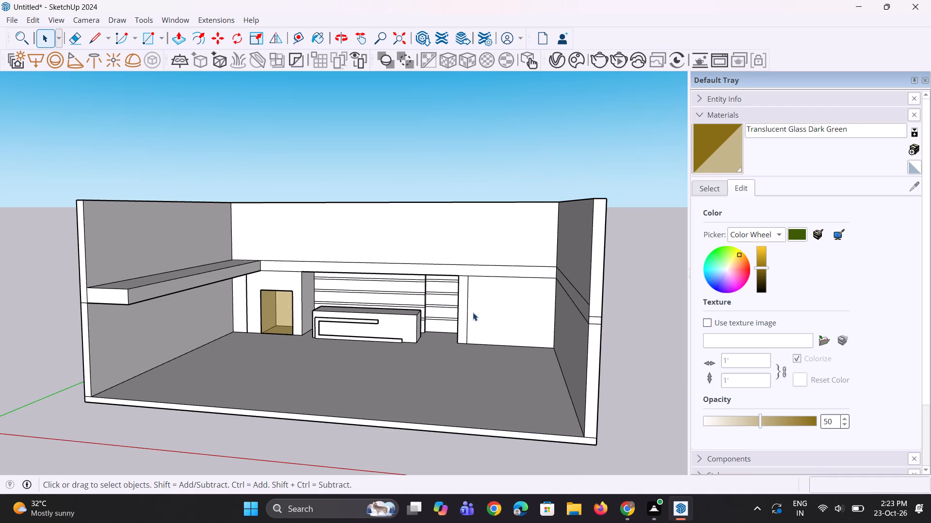
pyautogui.click(558, 180)
# Move the new rectangle's vertical edge about 1' 7" along the wall, away from the recess.
pyautogui.scroll(2, 498, 303)
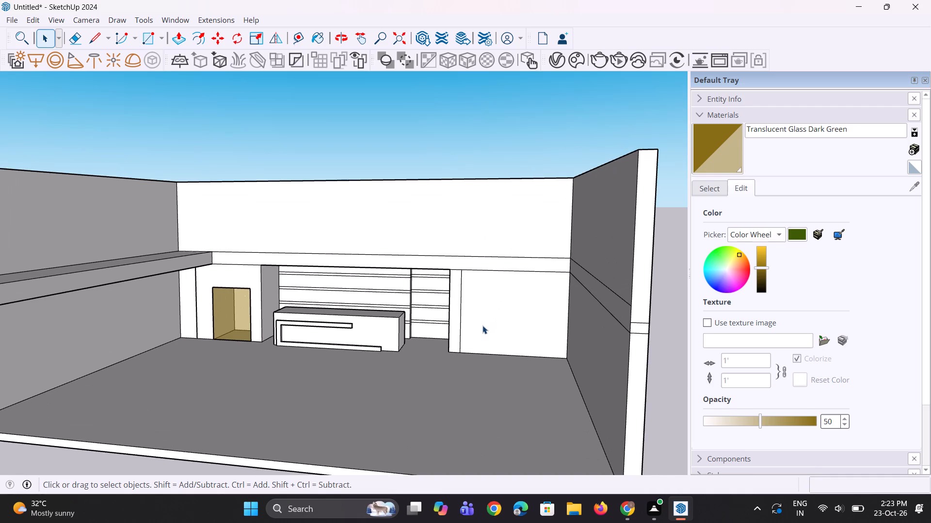
pyautogui.scroll(1, 481, 326)
pyautogui.click(459, 337)
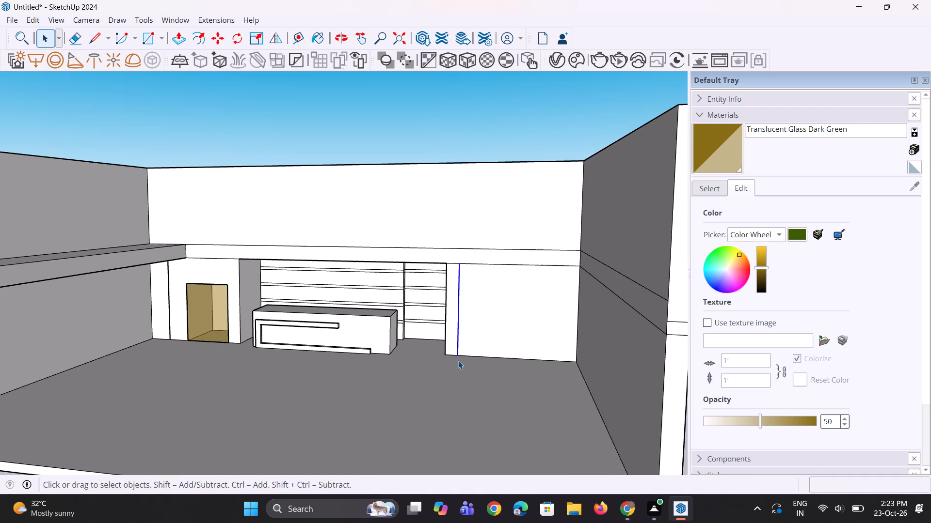
pyautogui.scroll(1, 458, 361)
pyautogui.press('m')
pyautogui.scroll(3, 458, 361)
pyautogui.click(458, 352)
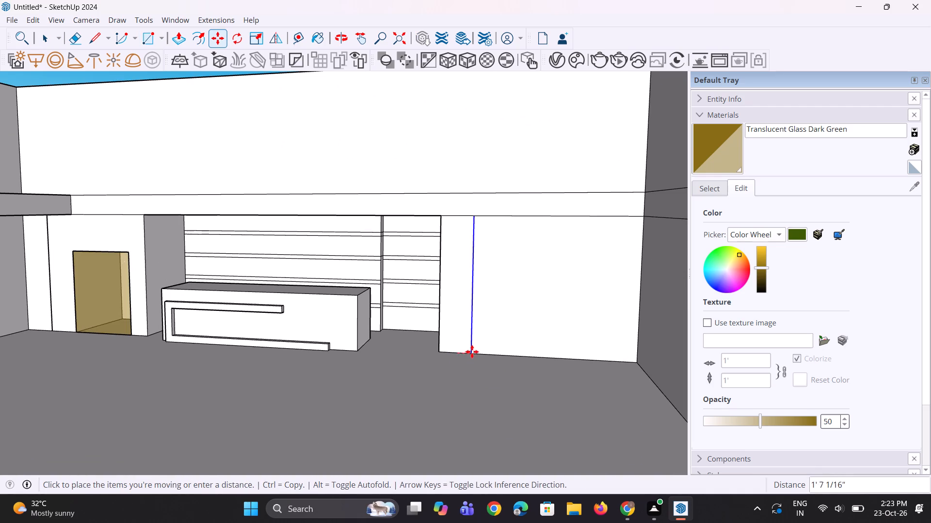
pyautogui.click(474, 352)
pyautogui.scroll(-5, 462, 361)
pyautogui.press('space')
pyautogui.press('space')
pyautogui.click(545, 117)
# Push/Pull the horizontal band above the recess outward from the back wall, forming a ledge that meets the side-wall ledge.
pyautogui.scroll(3, 415, 391)
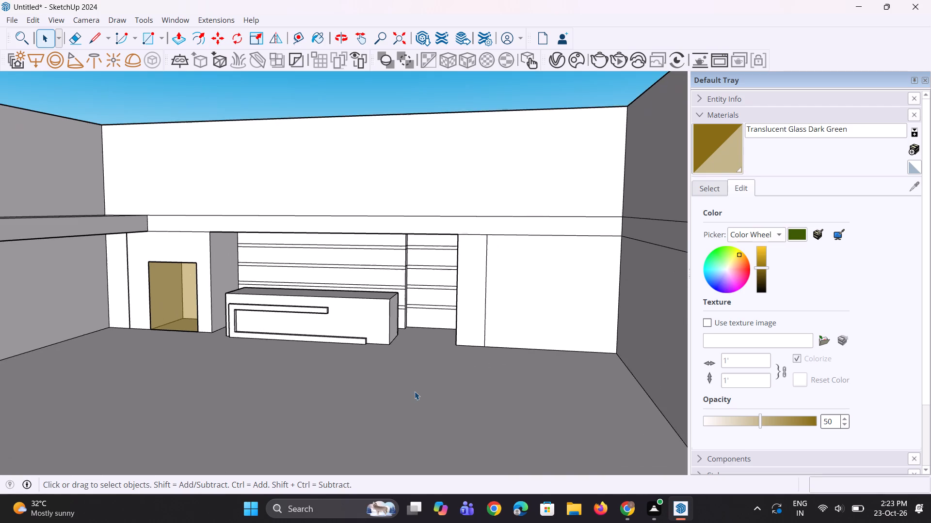
pyautogui.moveTo(411, 379); pyautogui.dragTo(436, 383, button='middle')
pyautogui.scroll(1, 426, 381)
pyautogui.scroll(-7, 470, 320)
pyautogui.moveTo(490, 310); pyautogui.dragTo(456, 309, button='middle')
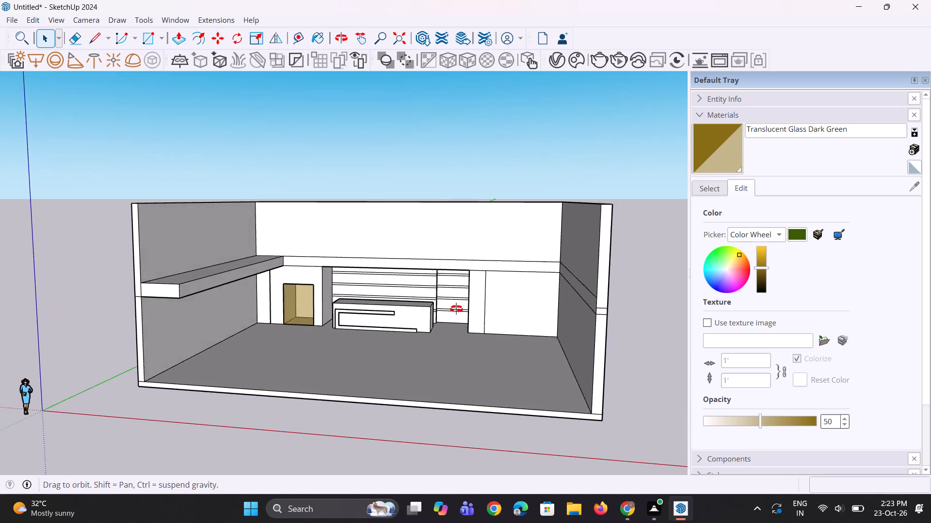
pyautogui.moveTo(456, 309); pyautogui.dragTo(419, 328, button='middle')
pyautogui.scroll(2, 397, 296)
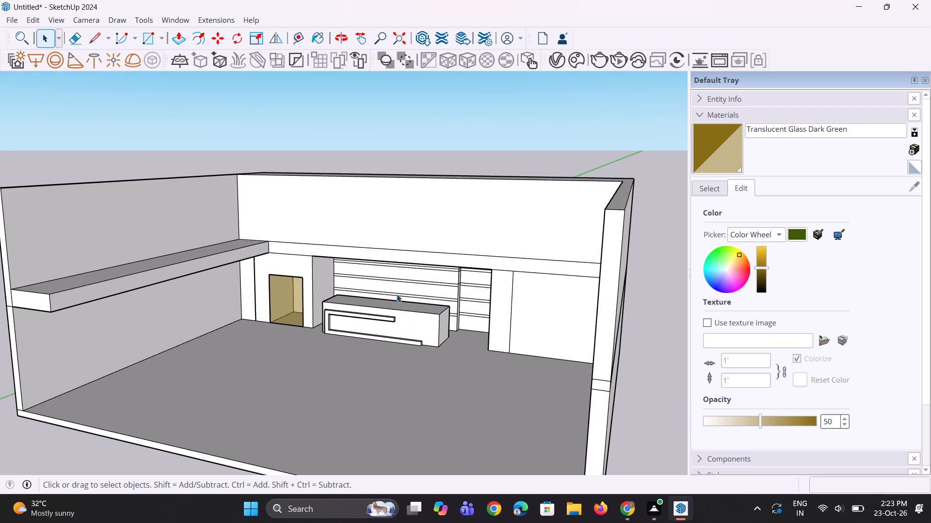
pyautogui.scroll(1, 397, 248)
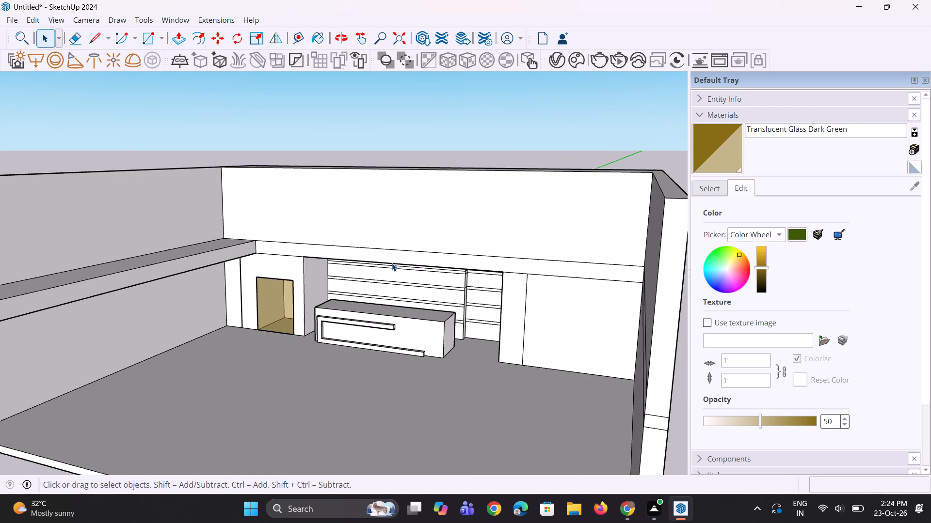
pyautogui.scroll(-2, 392, 263)
pyautogui.scroll(3, 335, 268)
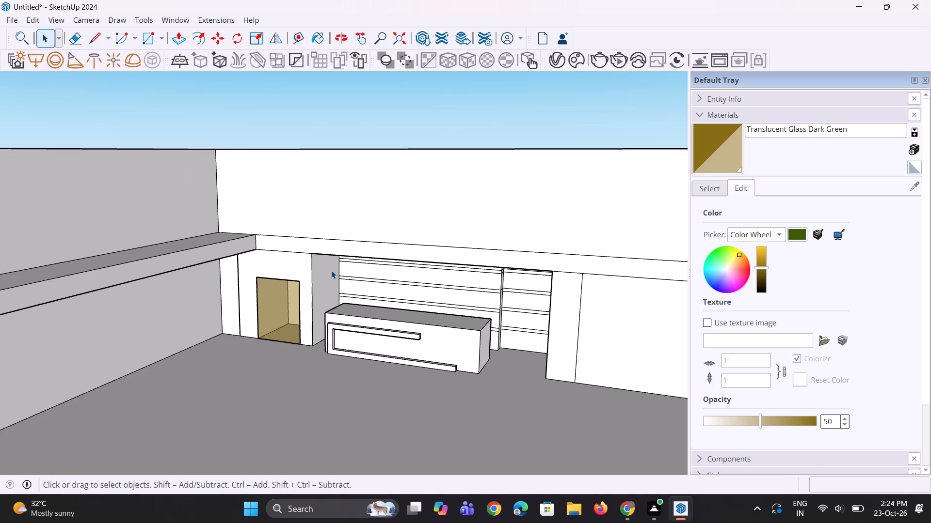
pyautogui.press('p')
pyautogui.click(365, 249)
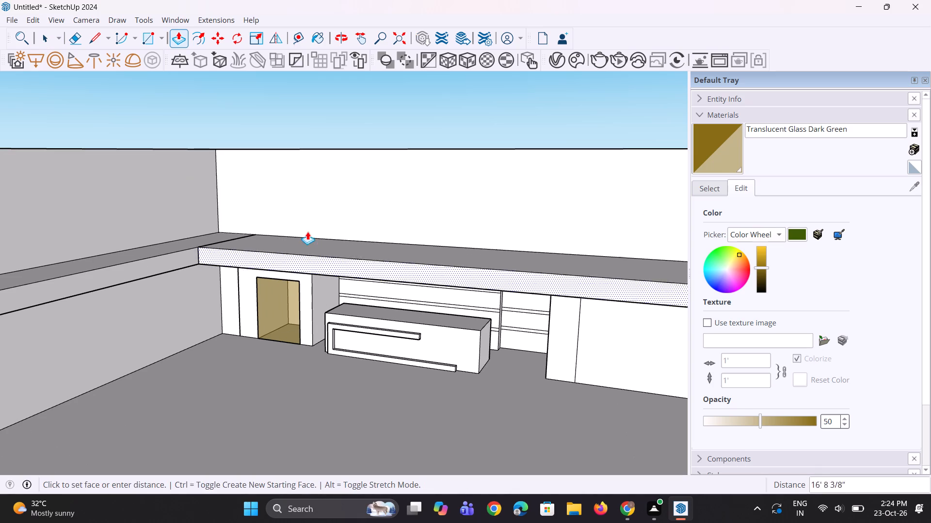
pyautogui.press('Escape')
pyautogui.scroll(1, 251, 238)
pyautogui.click(288, 244)
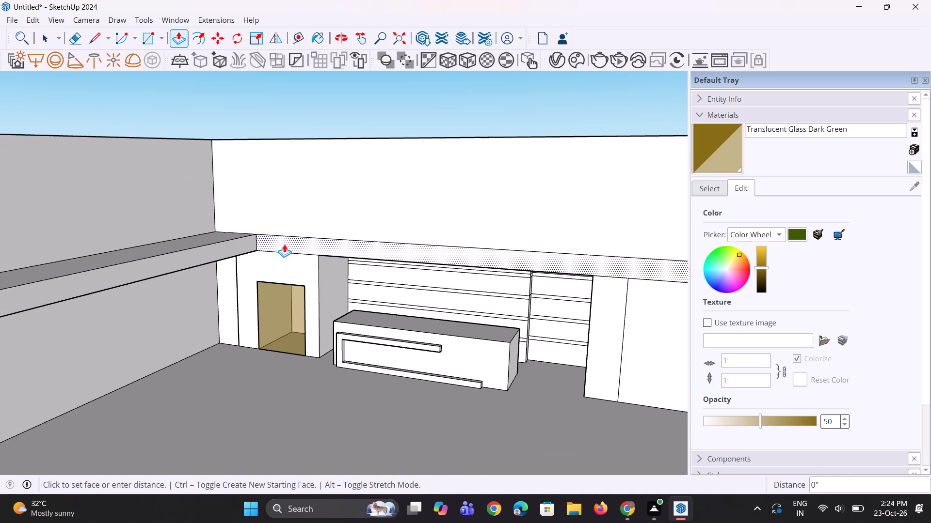
pyautogui.click(234, 238)
# Erase the seam edge on top where the back ledge meets the side-wall ledge.
pyautogui.moveTo(245, 244); pyautogui.dragTo(285, 271, button='middle')
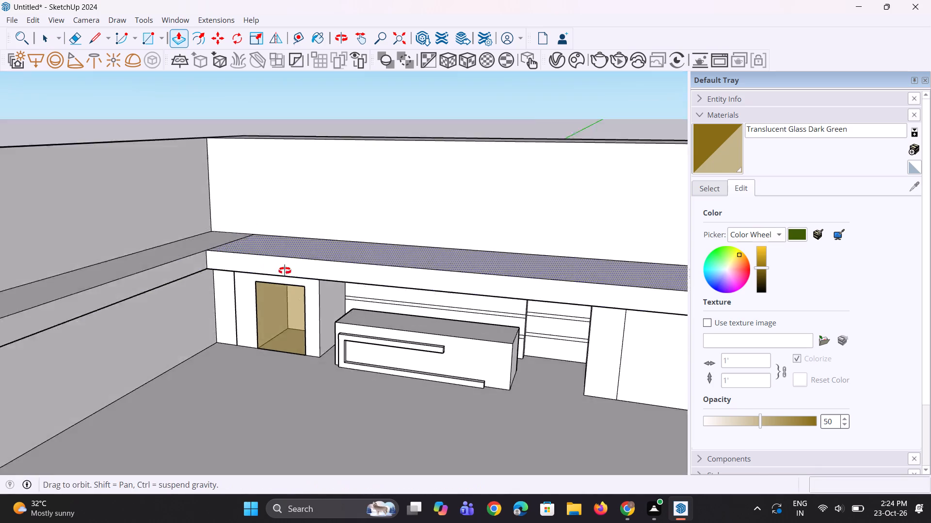
pyautogui.moveTo(285, 271); pyautogui.dragTo(286, 271, button='middle')
pyautogui.scroll(1, 291, 269)
pyautogui.scroll(-5, 293, 256)
pyautogui.press('e')
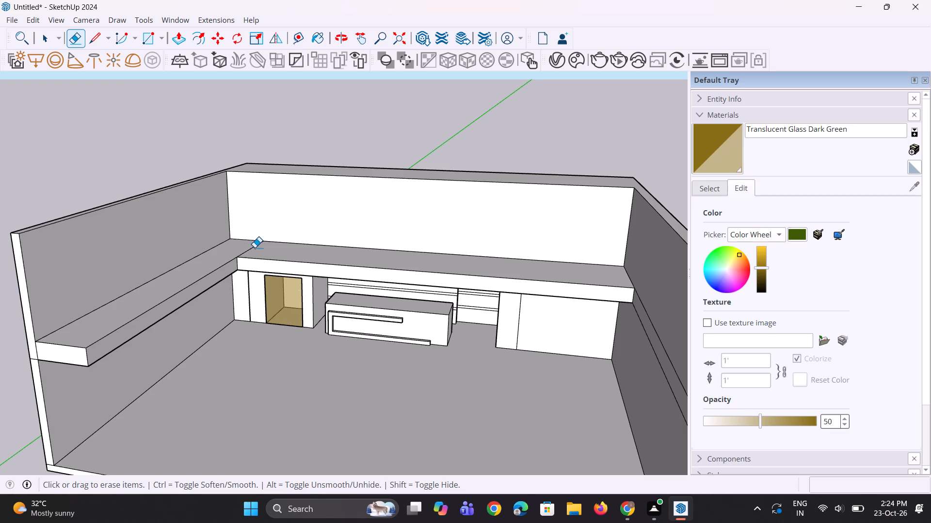
pyautogui.click(255, 247)
# Push/Pull the top face of the joined L-shaped ledge slightly upward.
pyautogui.scroll(-3, 217, 260)
pyautogui.moveTo(219, 275); pyautogui.dragTo(264, 217, button='middle')
pyautogui.scroll(4, 223, 275)
pyautogui.moveTo(223, 275); pyautogui.dragTo(227, 310, button='middle')
pyautogui.press('p')
pyautogui.scroll(1, 280, 271)
pyautogui.click(299, 254)
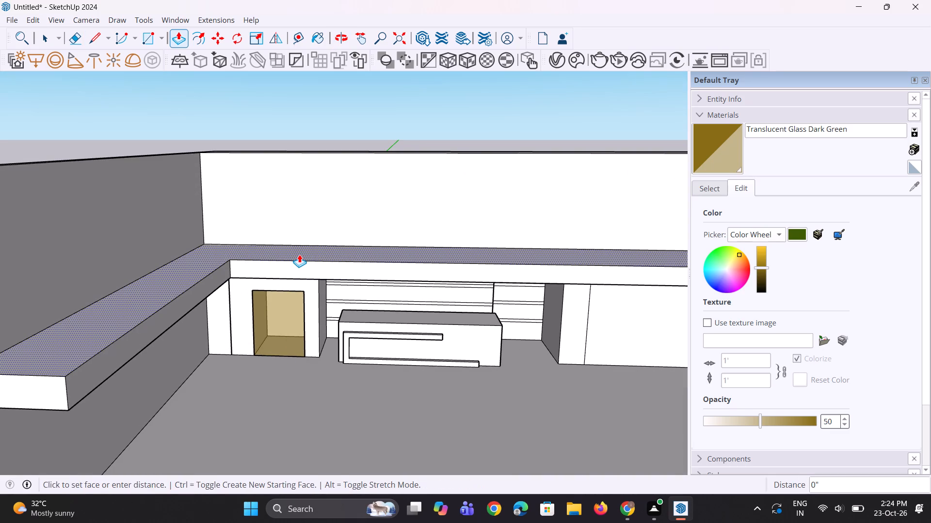
pyautogui.click(301, 249)
# Erase the two stray edges on the back ledge's underside above the narrow wall strip next to the recess.
pyautogui.moveTo(268, 308); pyautogui.dragTo(263, 238, button='middle')
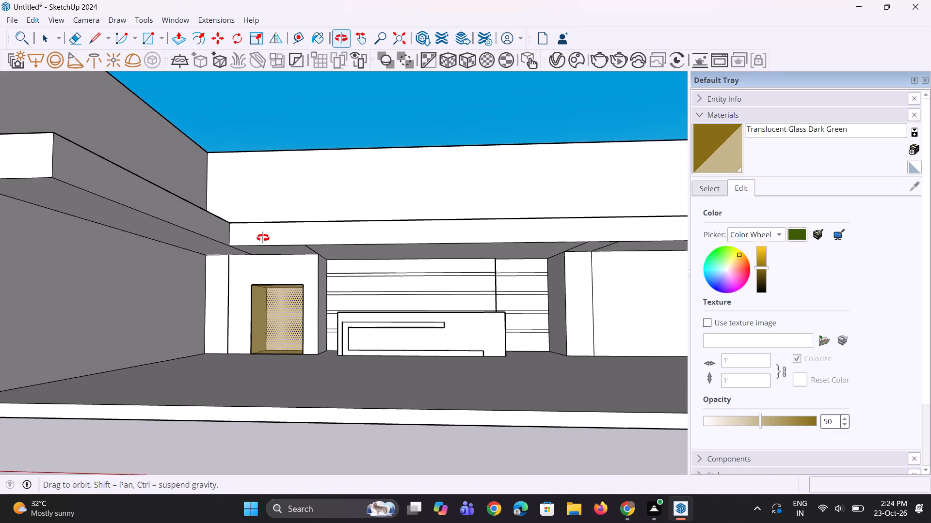
pyautogui.moveTo(263, 238); pyautogui.dragTo(255, 241, button='middle')
pyautogui.press('space')
pyautogui.press('space')
pyautogui.scroll(-4, 234, 252)
pyautogui.moveTo(313, 255); pyautogui.dragTo(305, 230, button='middle')
pyautogui.scroll(4, 453, 268)
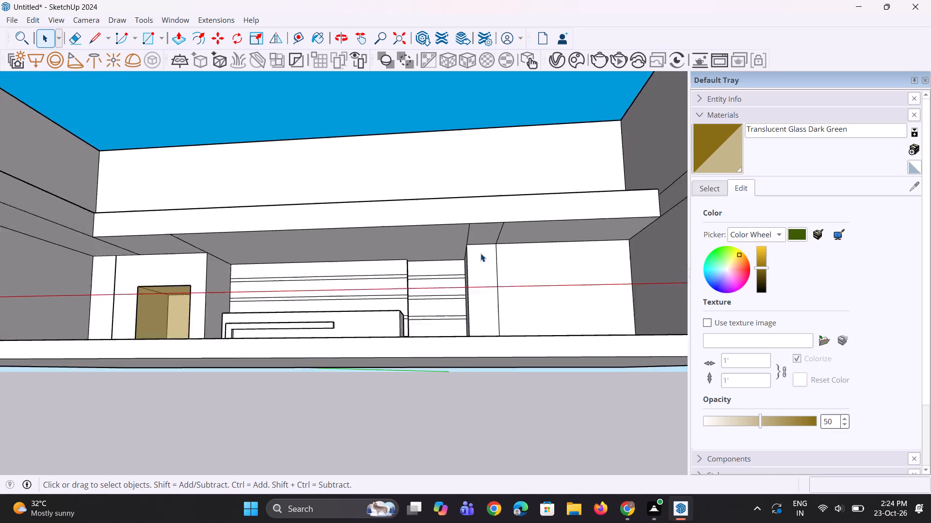
pyautogui.scroll(4, 481, 253)
pyautogui.press('e')
pyautogui.click(509, 229)
pyautogui.click(457, 224)
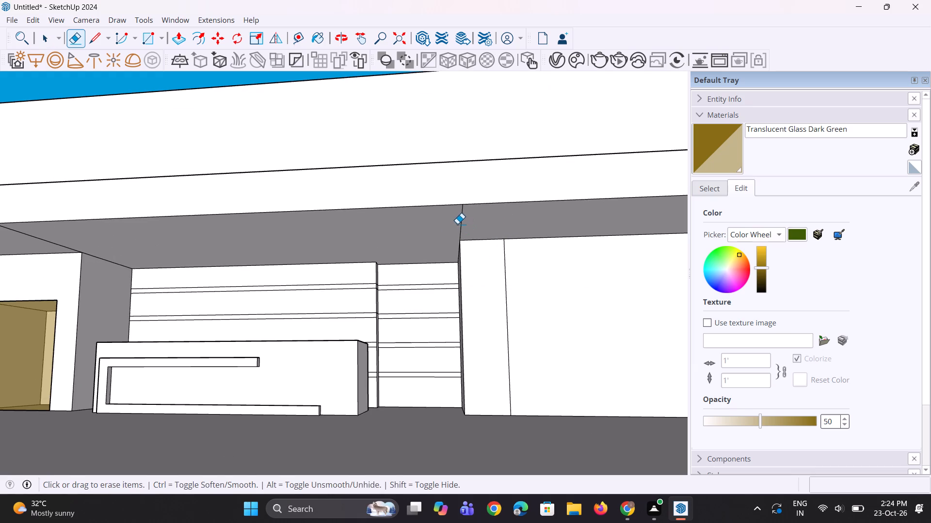
pyautogui.click(461, 224)
pyautogui.scroll(-6, 465, 244)
pyautogui.moveTo(450, 272); pyautogui.dragTo(442, 318, button='middle')
pyautogui.press('space')
pyautogui.press('space')
pyautogui.press('space')
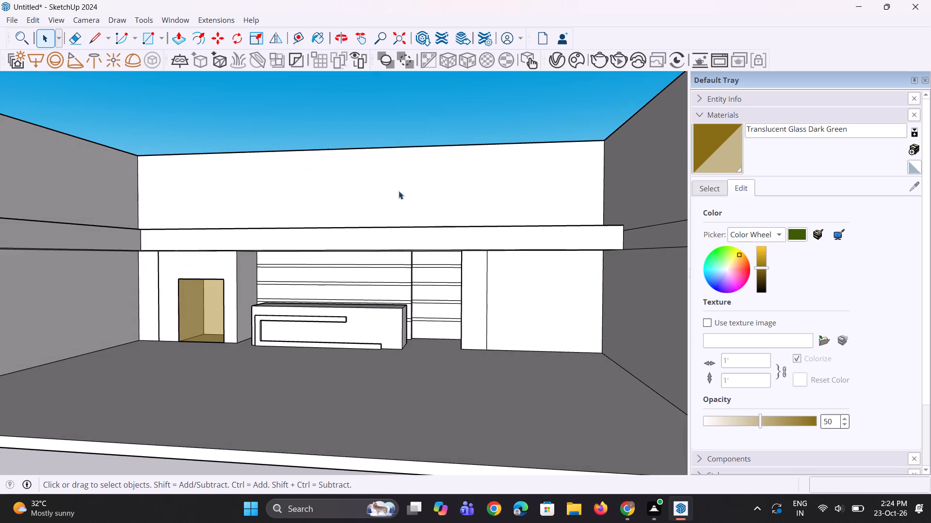
pyautogui.click(422, 120)
# Examine the L-shaped ledge, reception counter and recess wall from several angles and up close.
pyautogui.moveTo(423, 232); pyautogui.dragTo(421, 268, button='middle')
pyautogui.scroll(5, 480, 346)
pyautogui.scroll(-5, 450, 350)
pyautogui.click(461, 127)
pyautogui.moveTo(463, 275); pyautogui.dragTo(467, 282, button='middle')
pyautogui.scroll(-5, 465, 285)
pyautogui.moveTo(416, 293); pyautogui.dragTo(421, 292, button='middle')
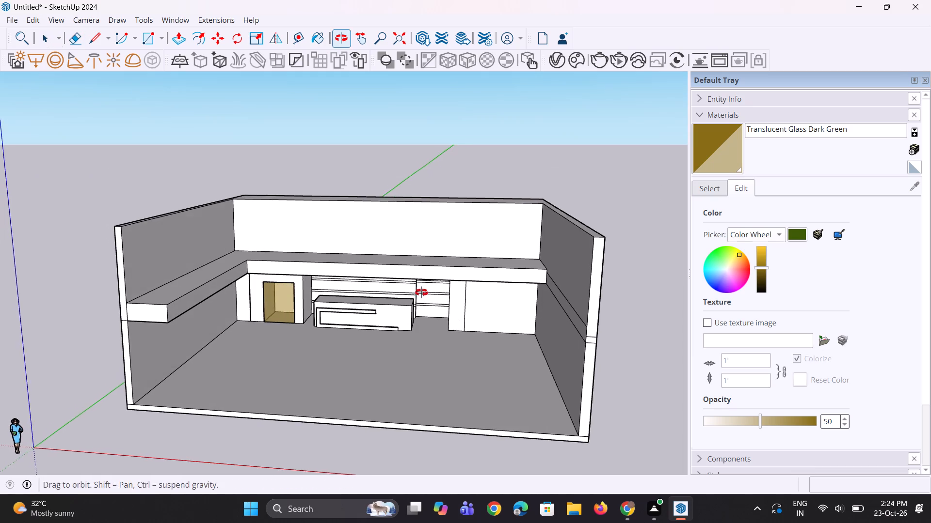
pyautogui.moveTo(421, 292); pyautogui.dragTo(422, 292, button='middle')
pyautogui.scroll(9, 348, 339)
pyautogui.moveTo(352, 329); pyautogui.dragTo(301, 324, button='middle')
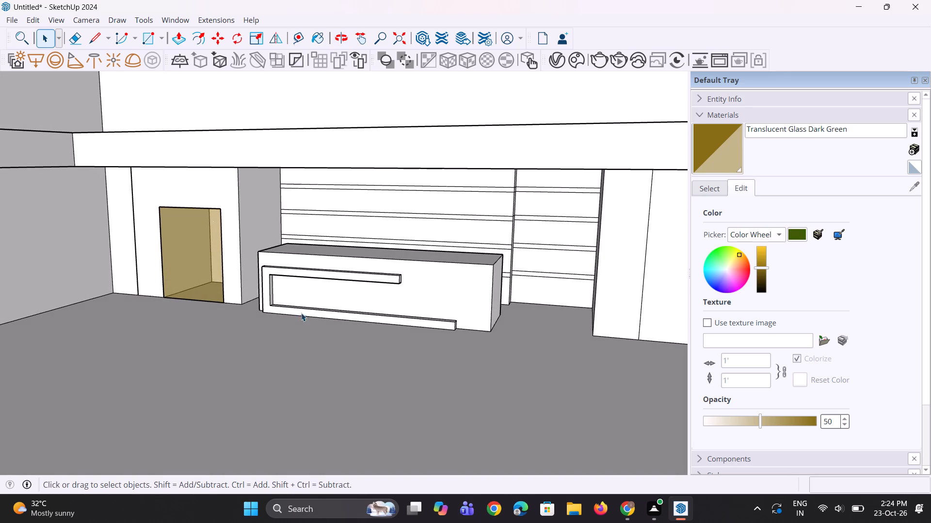
pyautogui.press('space')
pyautogui.press('space')
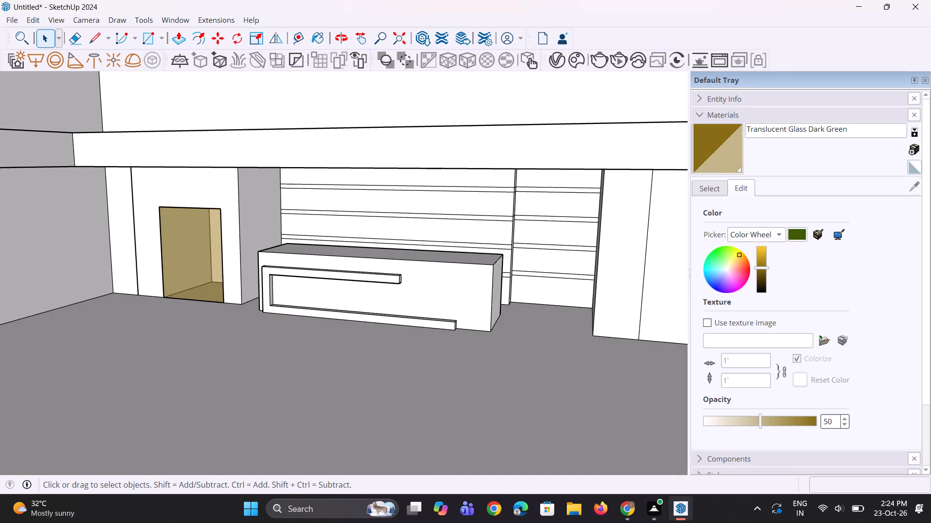
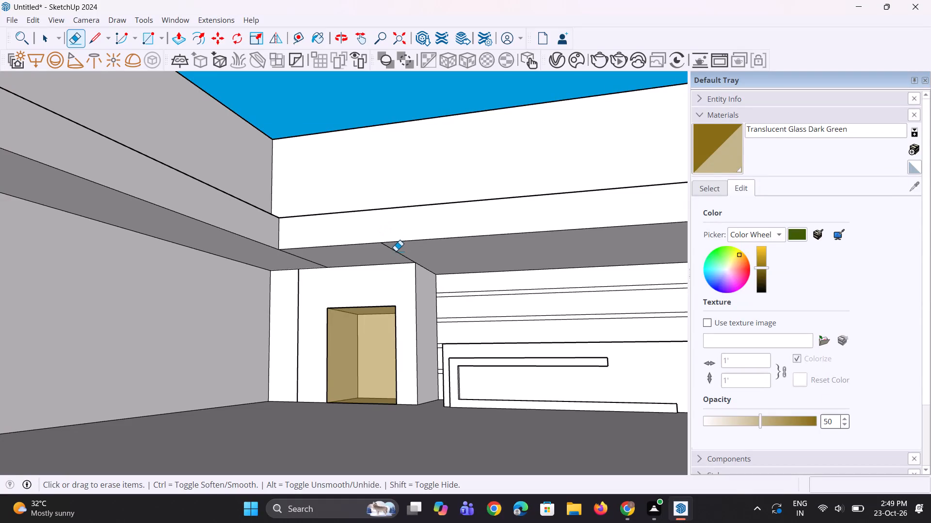
# Erase the two remaining seam edges on the L-shaped ledge's underside above the tinted-glass doorway.
pyautogui.click(396, 251)
pyautogui.click(306, 261)
# Copy the top front edge of the side-wall ledge about 1' inward across the ledge's top face.
pyautogui.scroll(-10, 298, 272)
pyautogui.moveTo(343, 339); pyautogui.dragTo(381, 359, button='middle')
pyautogui.press('space')
pyautogui.scroll(-1, 375, 296)
pyautogui.moveTo(375, 296); pyautogui.dragTo(369, 317, button='middle')
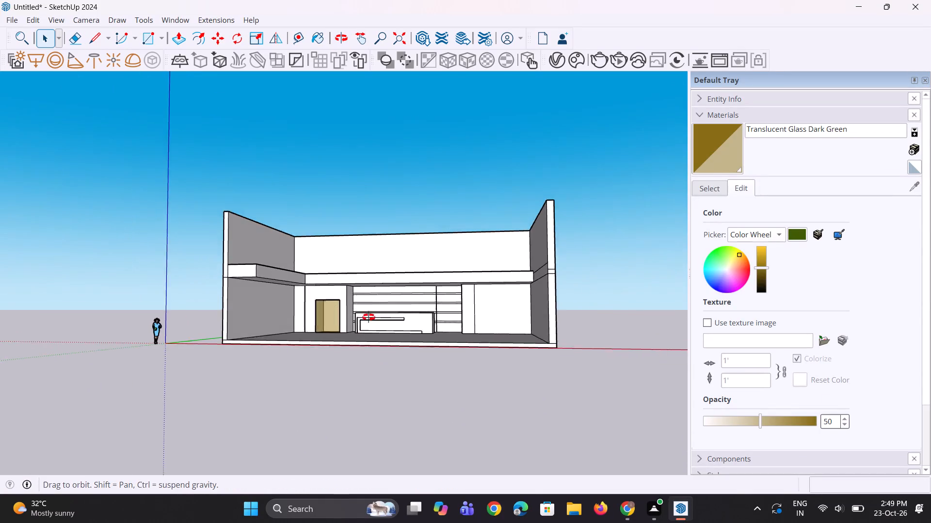
pyautogui.moveTo(369, 317); pyautogui.dragTo(358, 364, button='middle')
pyautogui.scroll(3, 246, 295)
pyautogui.scroll(5, 253, 338)
pyautogui.moveTo(249, 322); pyautogui.dragTo(281, 334, button='middle')
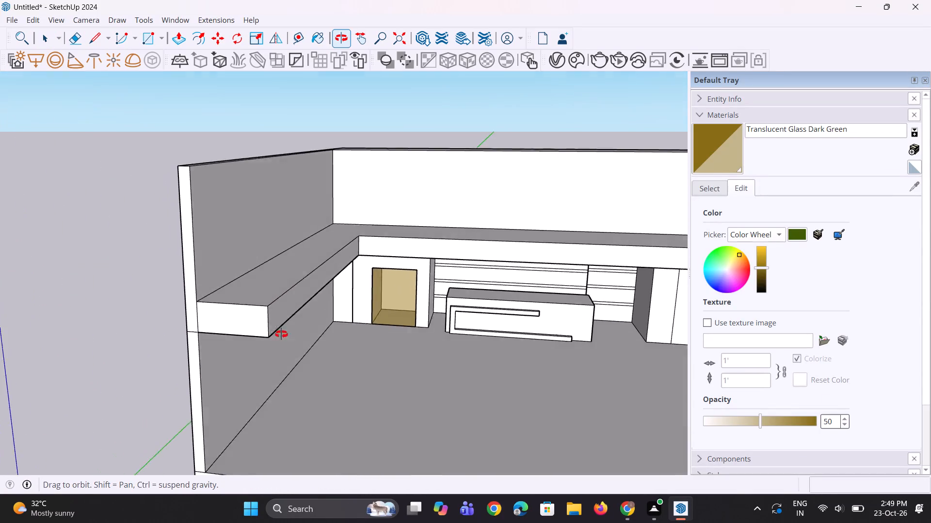
pyautogui.moveTo(281, 334); pyautogui.dragTo(282, 335, button='middle')
pyautogui.click(303, 323)
pyautogui.scroll(2, 303, 323)
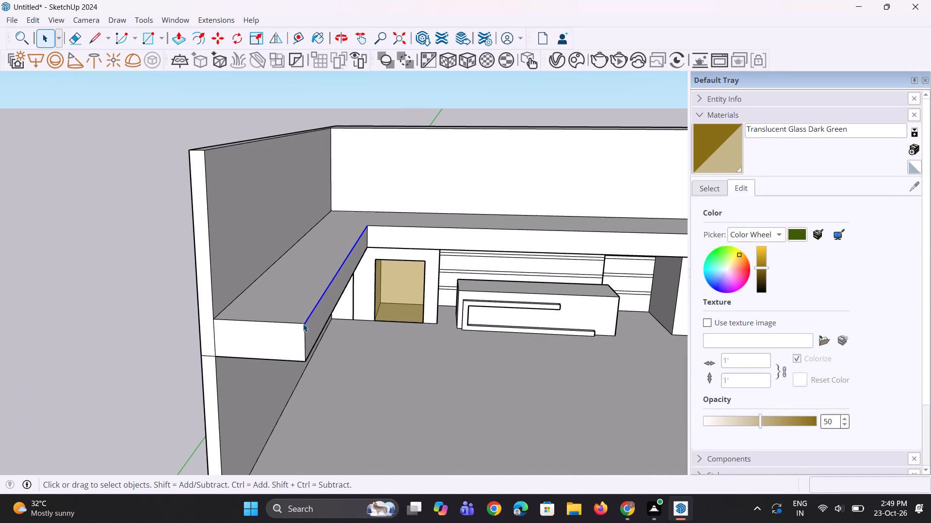
pyautogui.press('m')
pyautogui.keyDown('ctrl'); pyautogui.scroll(1, 303, 323); pyautogui.keyUp('ctrl')
pyautogui.click(303, 323)
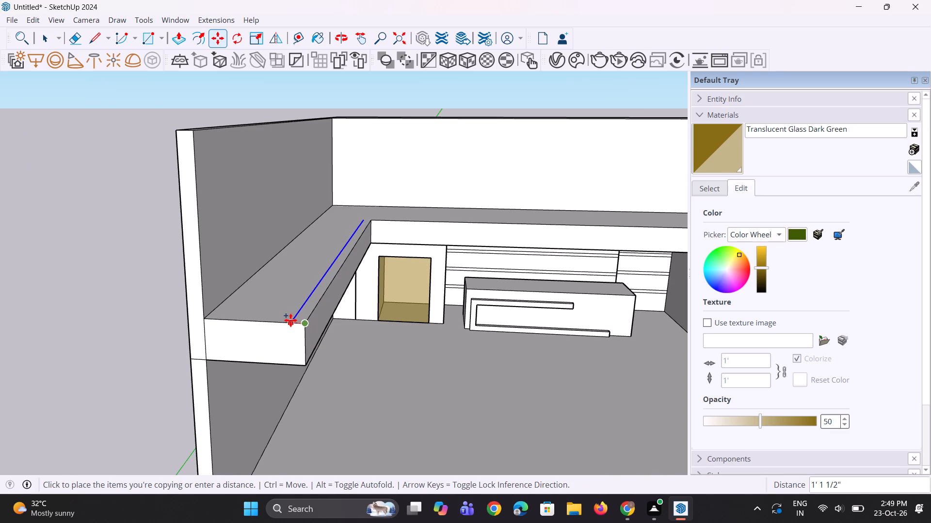
pyautogui.click(294, 321)
# Copy the top front edge of the back ledge about 10 5/16" inward across the ledge's top face.
pyautogui.moveTo(380, 271); pyautogui.dragTo(360, 394, button='middle')
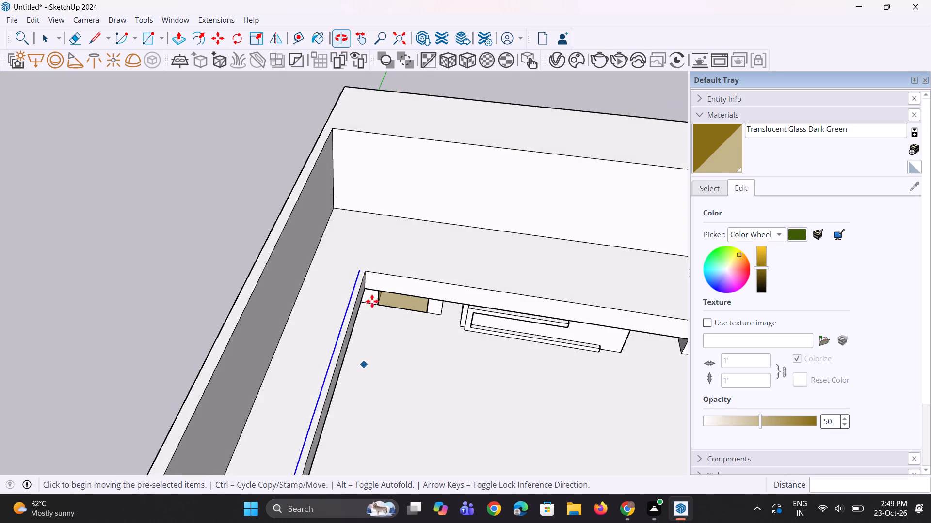
pyautogui.scroll(3, 374, 294)
pyautogui.press('space')
pyautogui.click(387, 262)
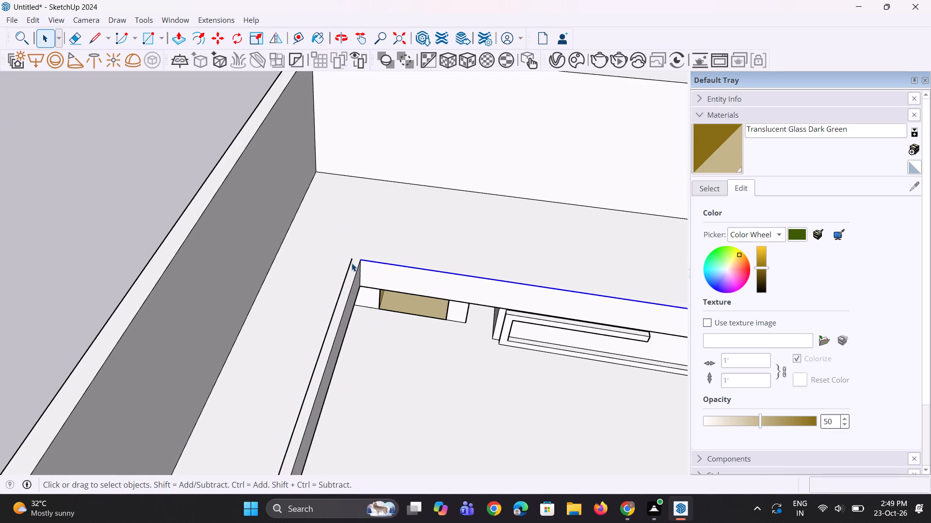
pyautogui.scroll(2, 352, 263)
pyautogui.press('m')
pyautogui.keyDown('ctrl'); pyautogui.scroll(2, 352, 263); pyautogui.keyUp('ctrl')
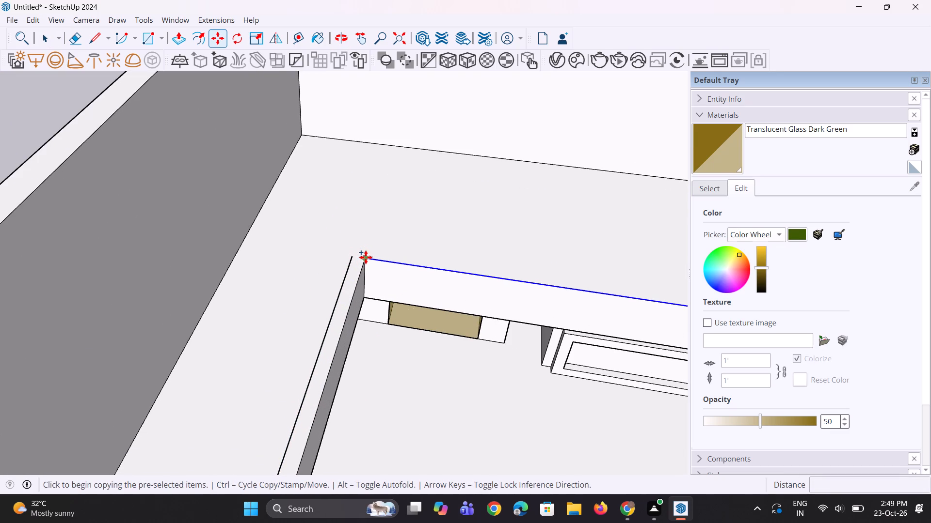
pyautogui.click(366, 257)
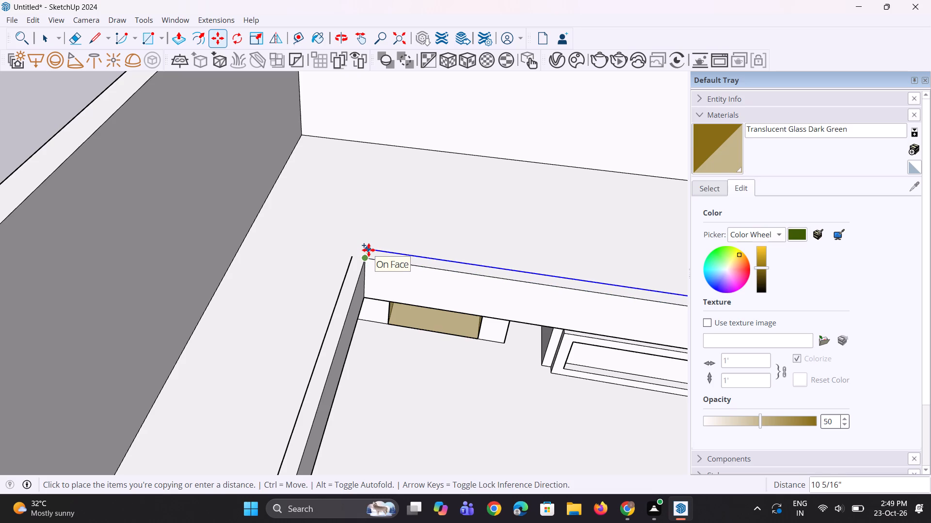
pyautogui.click(369, 250)
# Draw a line extending the copied back-ledge edge past the corner toward the side wall.
pyautogui.press('space')
pyautogui.scroll(3, 369, 250)
pyautogui.press('l')
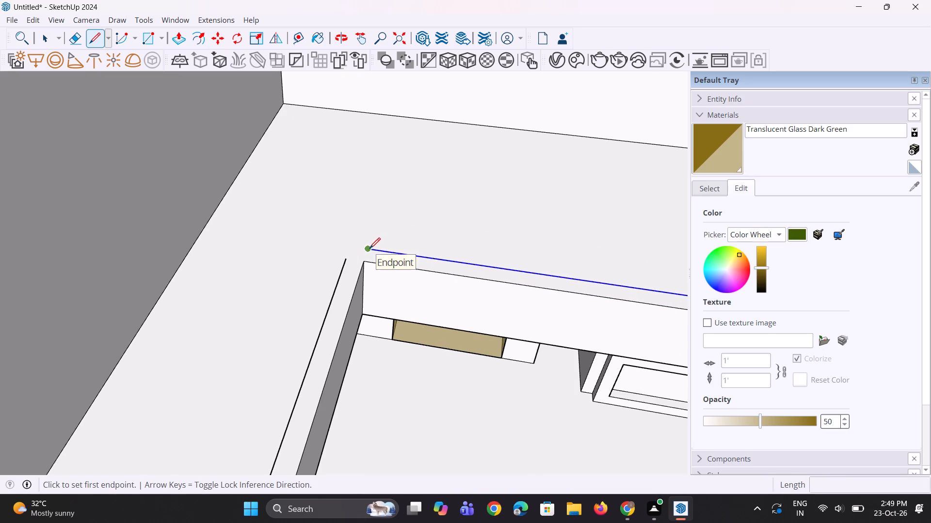
pyautogui.click(370, 248)
pyautogui.click(329, 247)
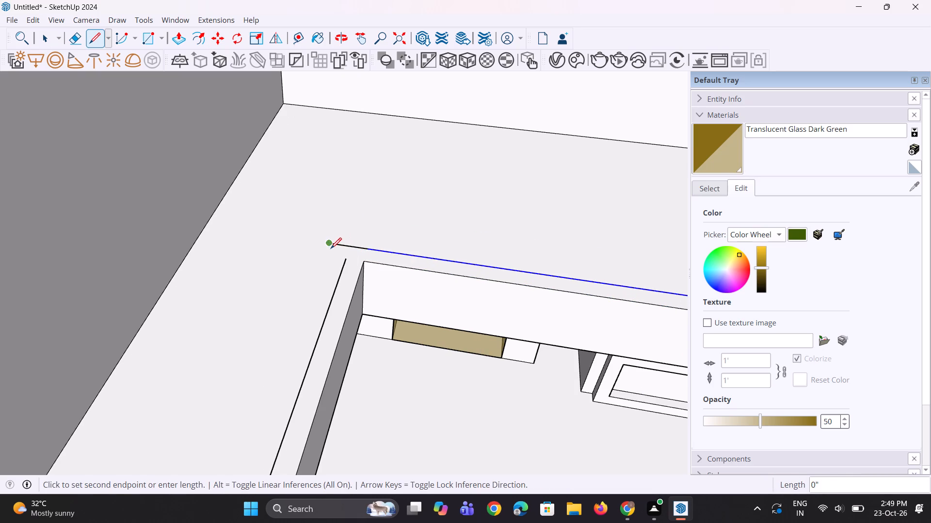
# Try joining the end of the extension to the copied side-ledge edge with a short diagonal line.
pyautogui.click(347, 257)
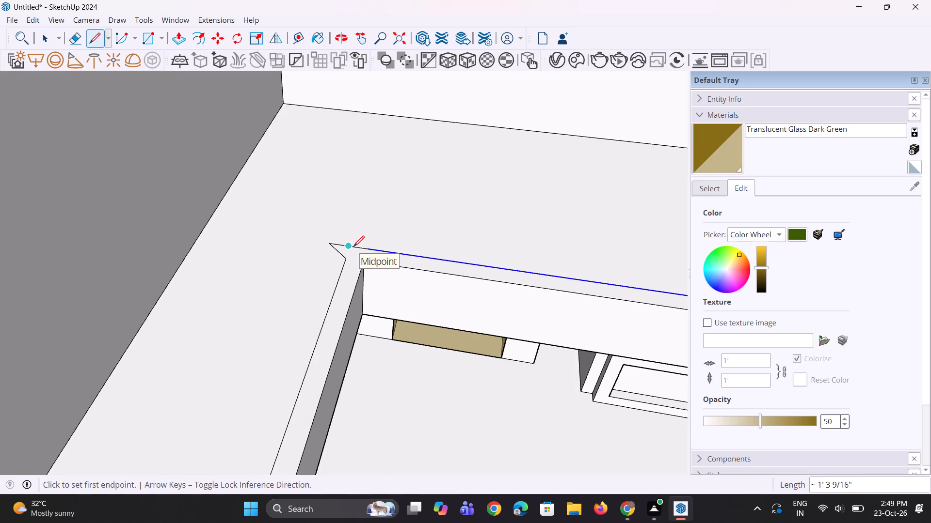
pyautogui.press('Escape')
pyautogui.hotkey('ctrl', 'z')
# Draw a line extending the copied side-ledge edge until it meets the back ledge's extended edge.
pyautogui.click(347, 258)
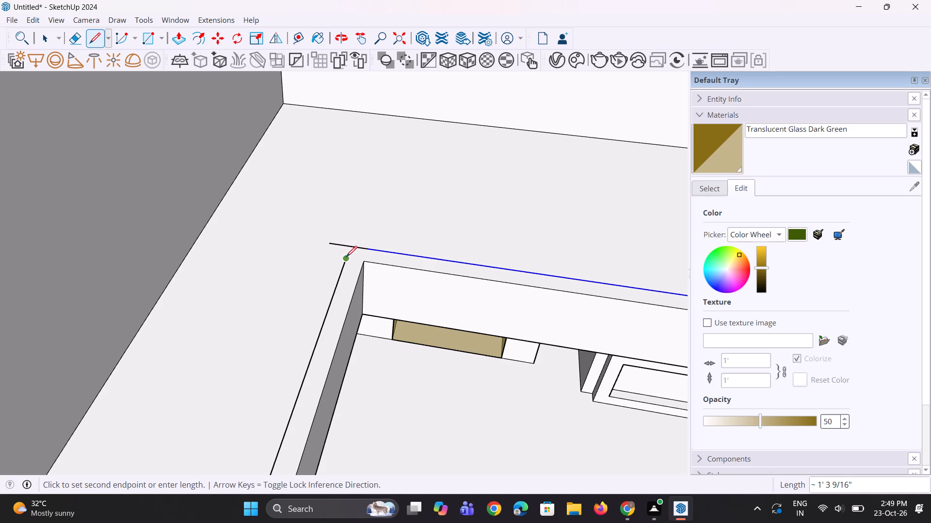
pyautogui.click(352, 246)
# Erase the stub of the extension line that overshoots the new corner on the ledge top.
pyautogui.press('space')
pyautogui.scroll(2, 320, 260)
pyautogui.press('w')
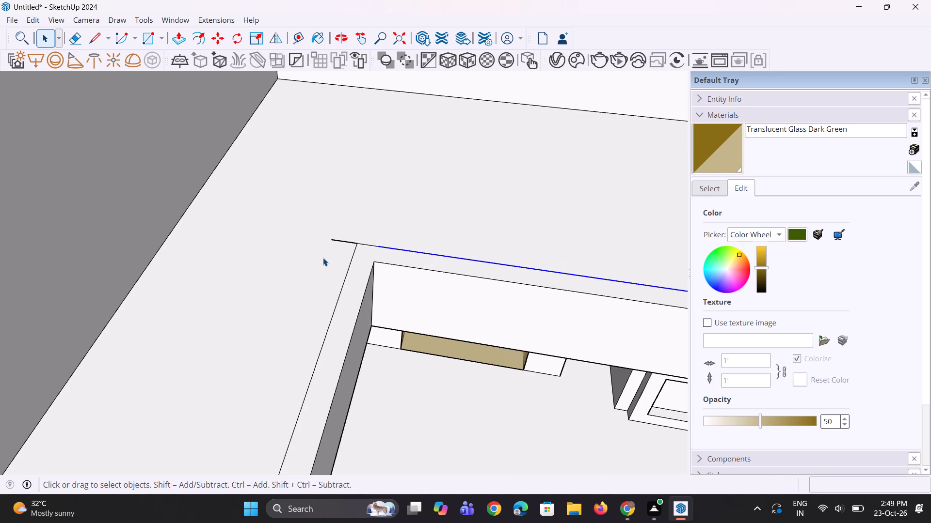
pyautogui.press('e')
pyautogui.click(338, 243)
pyautogui.click(344, 241)
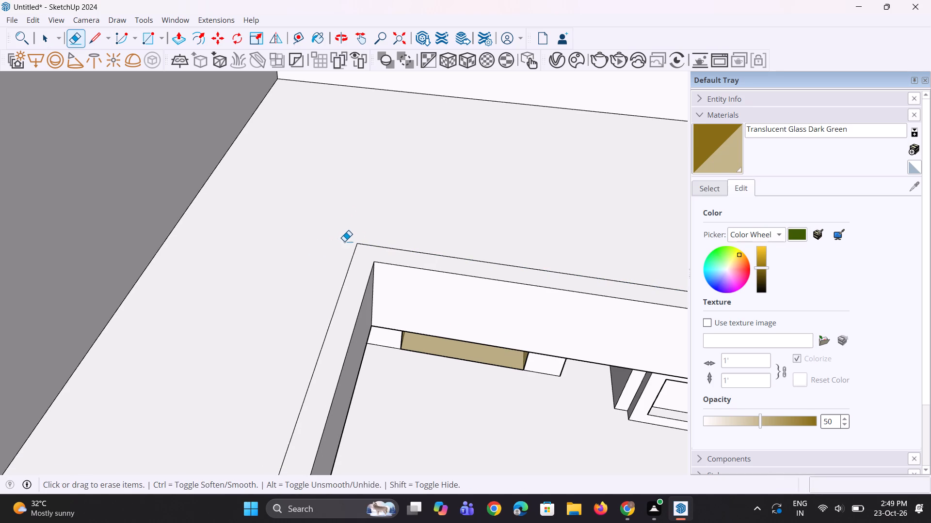
# Push/Pull the floor slab's side outward beyond the side wall, and repeat the same distance on the wall's outer face.
pyautogui.scroll(-10, 346, 242)
pyautogui.moveTo(427, 320); pyautogui.dragTo(398, 284, button='middle')
pyautogui.press('space')
pyautogui.scroll(-8, 387, 334)
pyautogui.press('space')
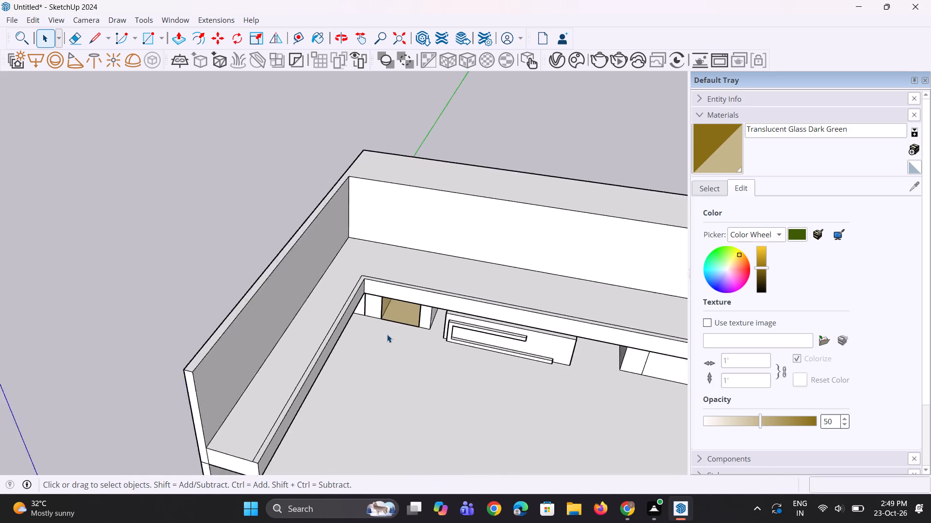
pyautogui.scroll(-8, 387, 334)
pyautogui.moveTo(509, 329); pyautogui.dragTo(587, 296, button='middle')
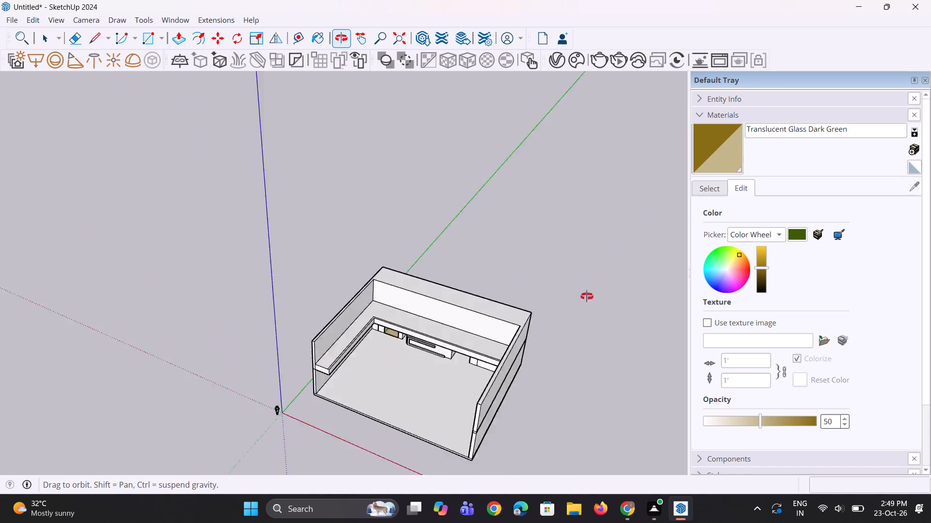
pyautogui.moveTo(587, 296); pyautogui.dragTo(661, 267, button='middle')
pyautogui.scroll(12, 390, 336)
pyautogui.press('p')
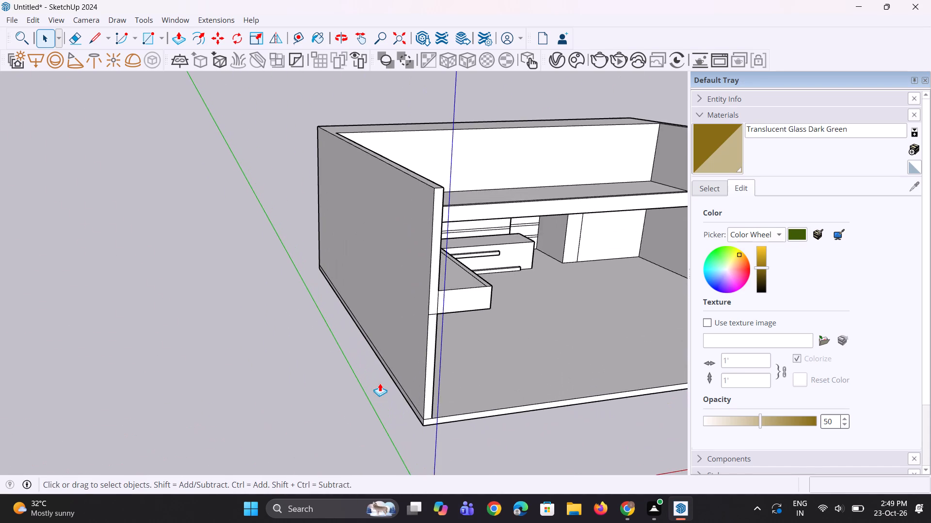
pyautogui.scroll(3, 380, 383)
pyautogui.click(401, 379)
pyautogui.click(285, 410)
pyautogui.doubleClick(406, 293)
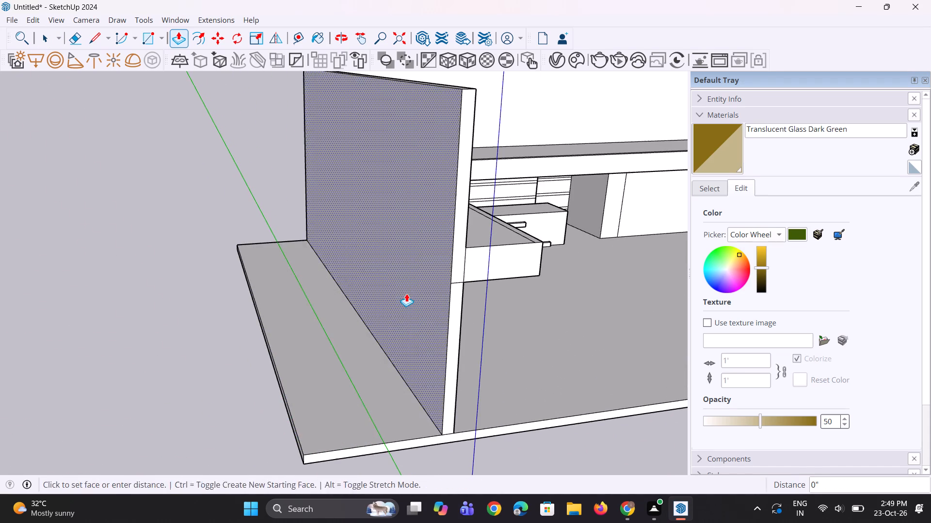
# Push/Pull the side wall's inner face above the ledge outward by about 7' 11", widening the ledge behind it.
pyautogui.moveTo(433, 321); pyautogui.dragTo(305, 342, button='middle')
pyautogui.scroll(-6, 351, 358)
pyautogui.moveTo(391, 333); pyautogui.dragTo(341, 325, button='middle')
pyautogui.click(321, 259)
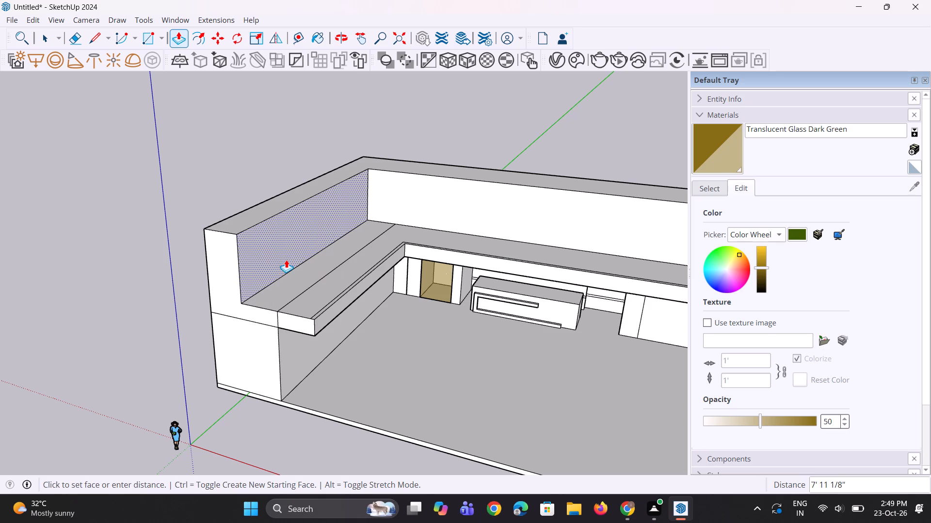
pyautogui.click(286, 260)
# Repeat the last Push/Pull distance on the back wall's inner face above the ledge.
pyautogui.doubleClick(439, 195)
pyautogui.moveTo(438, 223); pyautogui.dragTo(386, 251, button='middle')
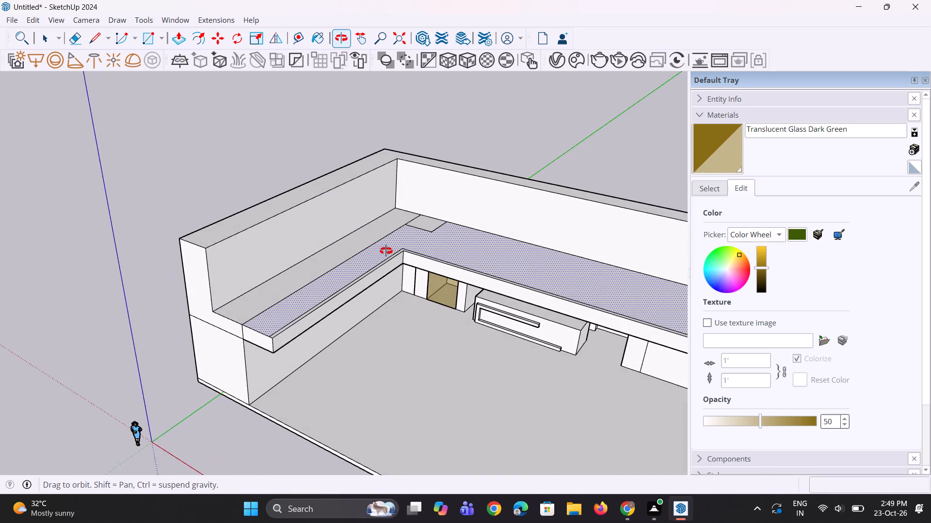
pyautogui.moveTo(386, 251); pyautogui.dragTo(389, 252, button='middle')
# Push/Pull the side wall's inner face above the ledge a further 2' 2 5/8" or so outward.
pyautogui.doubleClick(300, 241)
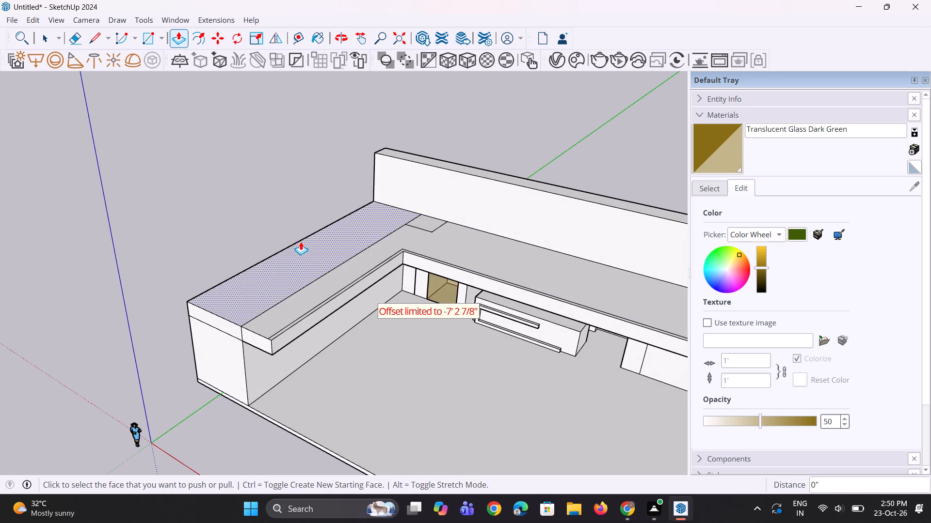
pyautogui.hotkey('ctrl', 'z')
pyautogui.scroll(2, 301, 242)
pyautogui.click(305, 249)
pyautogui.click(297, 244)
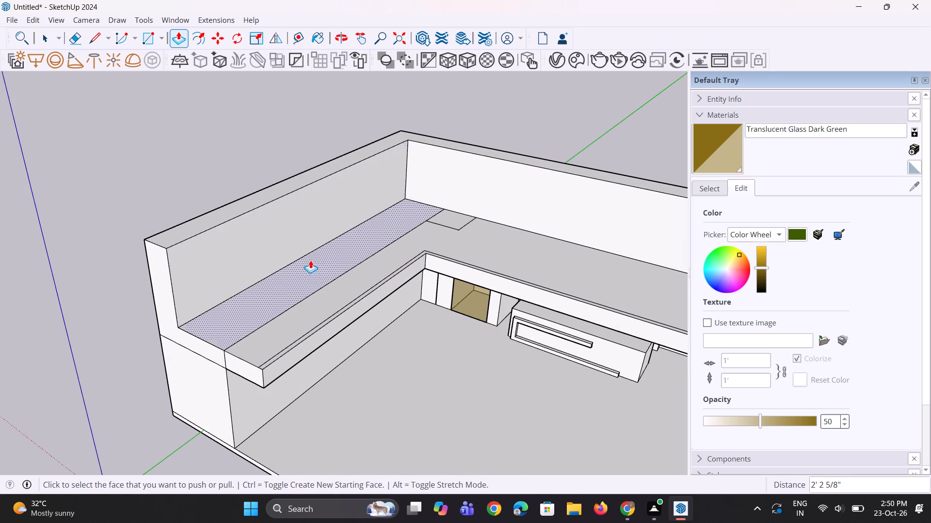
# Erase the leftover seam edges and corner notch lines on the widened L-shaped ledge's top.
pyautogui.press('e')
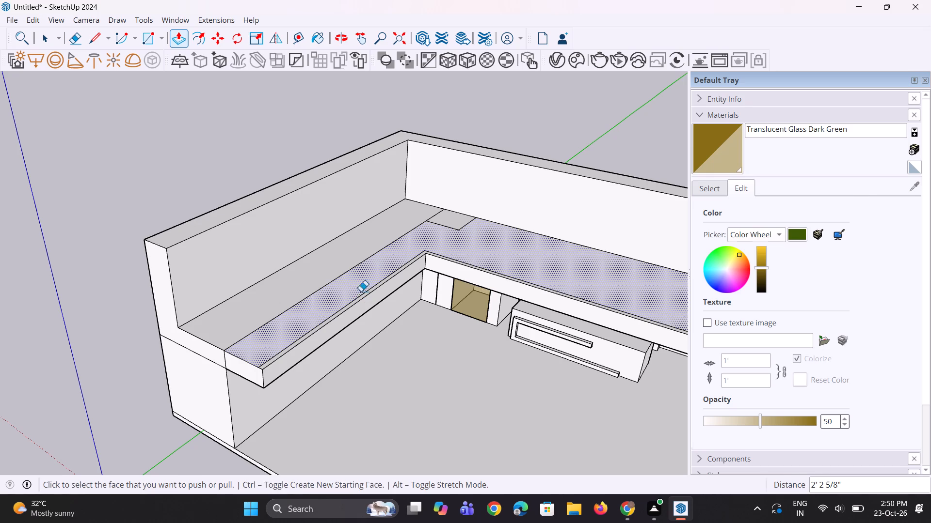
pyautogui.click(352, 268)
pyautogui.moveTo(436, 216); pyautogui.dragTo(447, 238)
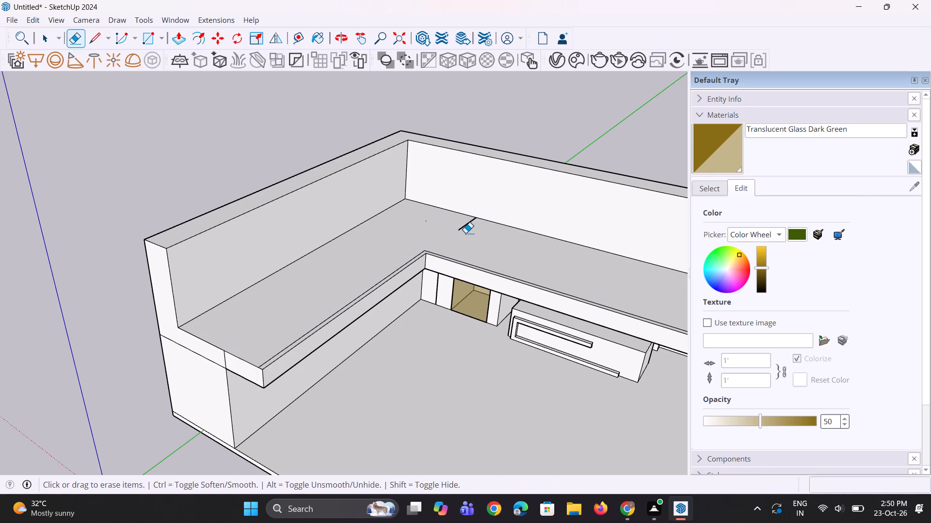
pyautogui.moveTo(465, 233); pyautogui.dragTo(460, 225)
# Push/Pull the narrow strip along the L-shaped ledge's front edge about 4' 11" upward as a new parapet.
pyautogui.moveTo(445, 271); pyautogui.dragTo(451, 254, button='middle')
pyautogui.scroll(-5, 449, 294)
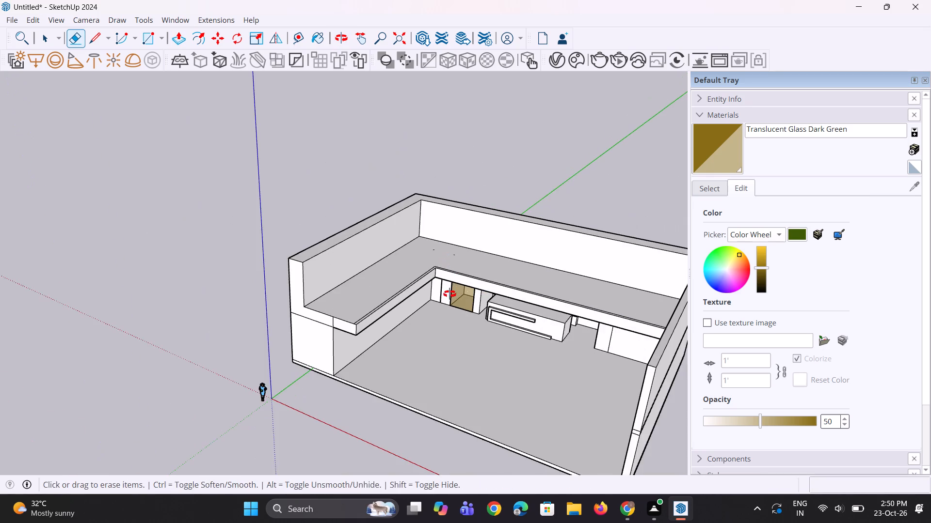
pyautogui.moveTo(449, 294); pyautogui.dragTo(430, 297, button='middle')
pyautogui.press('space')
pyautogui.press('space')
pyautogui.scroll(2, 433, 301)
pyautogui.scroll(3, 347, 311)
pyautogui.moveTo(347, 311); pyautogui.dragTo(374, 323, button='middle')
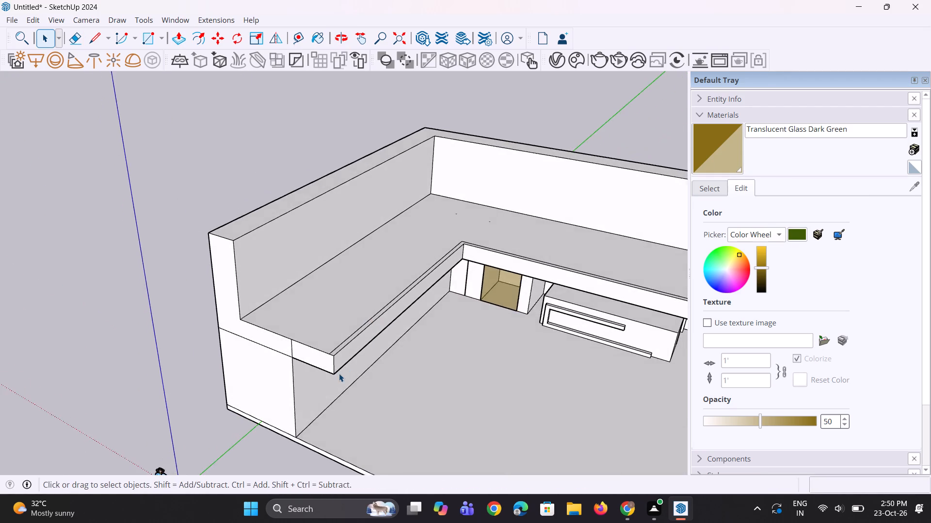
pyautogui.scroll(2, 339, 373)
pyautogui.press('p')
pyautogui.scroll(2, 336, 370)
pyautogui.click(333, 340)
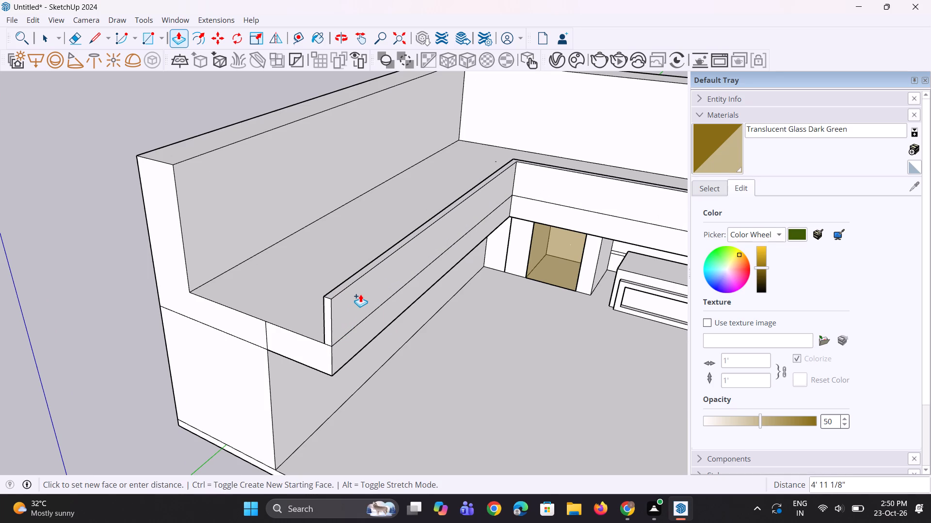
pyautogui.click(360, 294)
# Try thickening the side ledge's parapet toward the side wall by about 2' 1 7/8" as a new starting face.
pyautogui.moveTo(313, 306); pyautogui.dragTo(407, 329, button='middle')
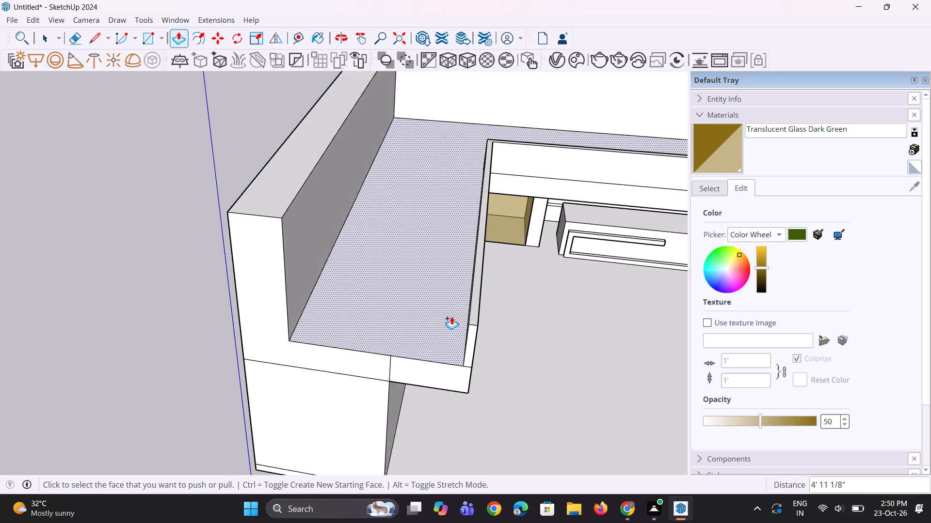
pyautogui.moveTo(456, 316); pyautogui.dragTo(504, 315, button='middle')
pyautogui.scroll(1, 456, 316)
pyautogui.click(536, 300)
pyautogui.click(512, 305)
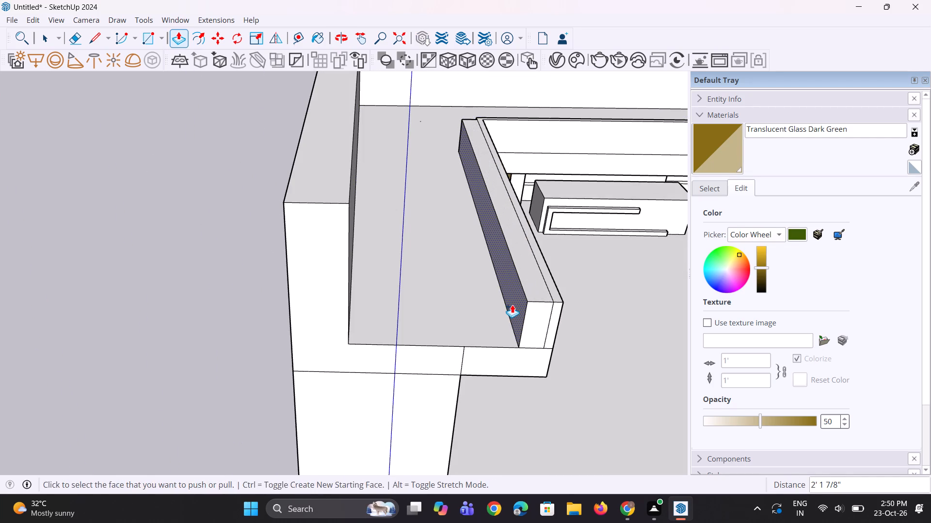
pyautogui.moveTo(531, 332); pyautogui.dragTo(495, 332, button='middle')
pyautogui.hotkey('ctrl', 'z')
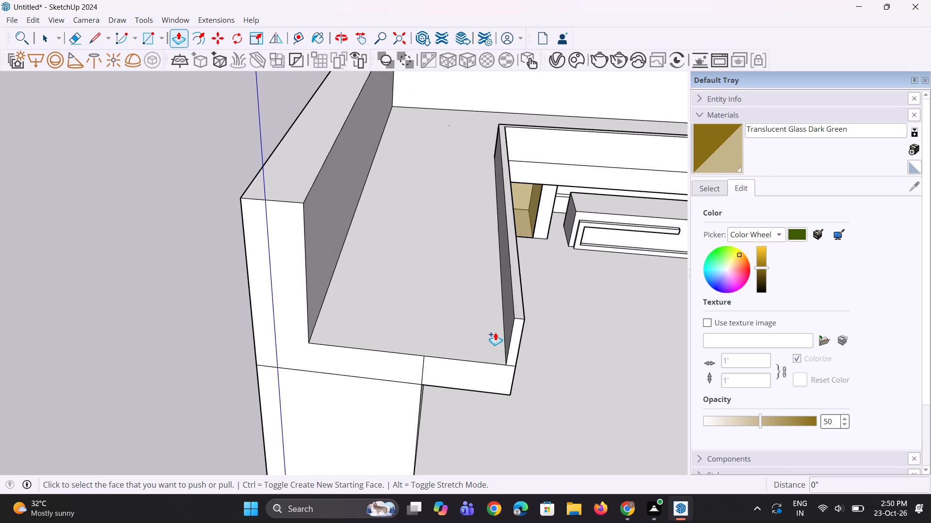
# Push/Pull the side parapet's wall-facing face about 1' 3 1/2" toward the side wall.
pyautogui.click(508, 321)
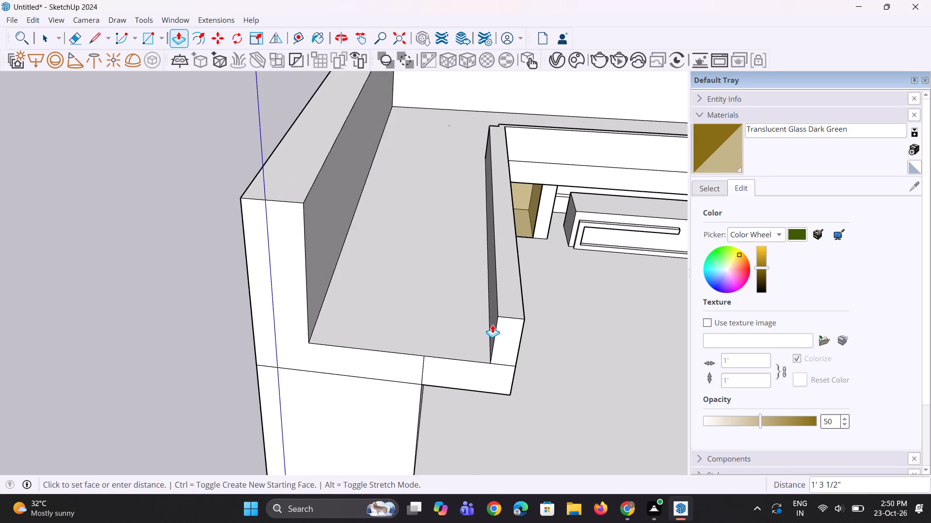
pyautogui.click(492, 324)
# Push/Pull the side parapet's room-facing face about 1' 1 1/2" back from the ledge's front edge.
pyautogui.moveTo(506, 335); pyautogui.dragTo(446, 321, button='middle')
pyautogui.doubleClick(459, 321)
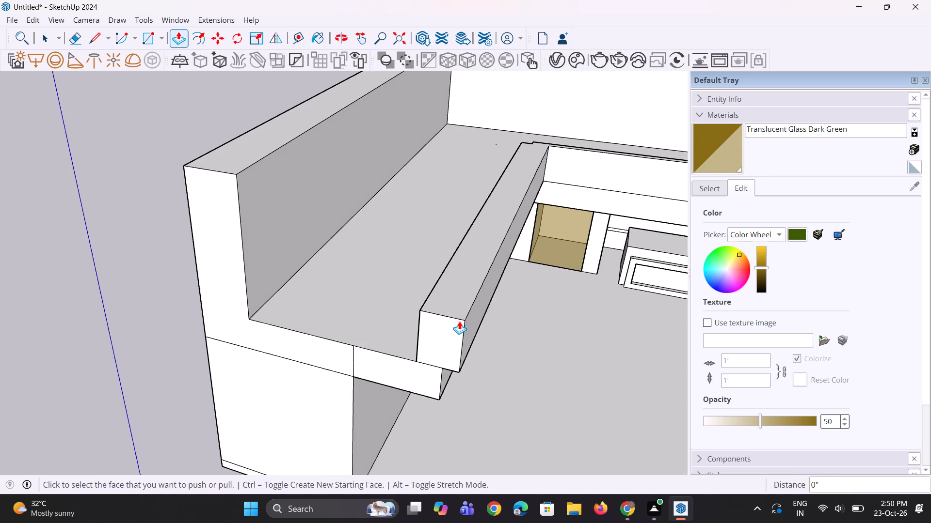
pyautogui.hotkey('ctrl', 'z')
pyautogui.click(459, 321)
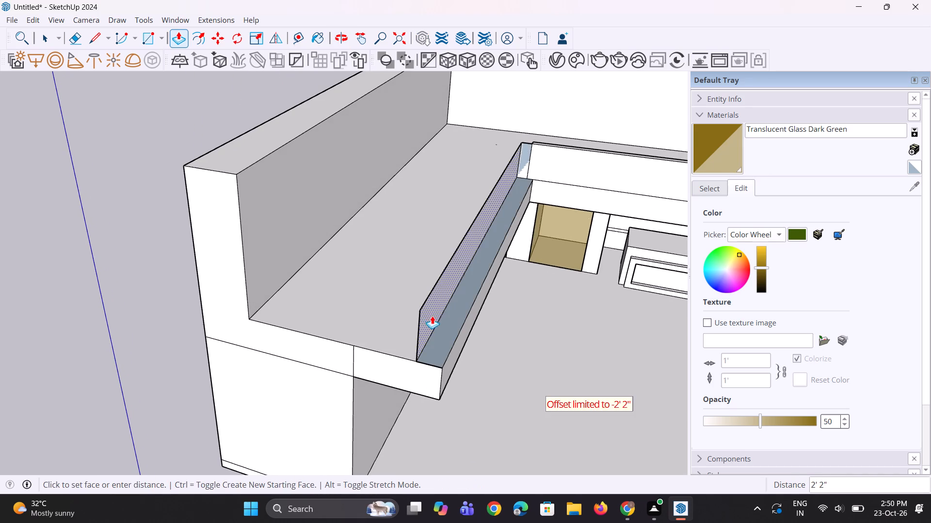
pyautogui.click(445, 325)
pyautogui.scroll(-4, 302, 375)
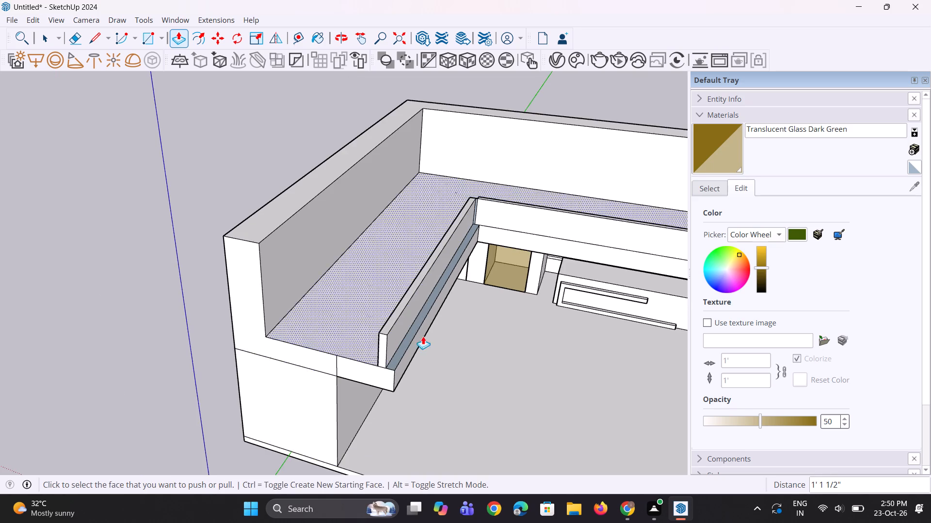
# Undo both thickness changes on the side parapet and the parapet's extrusion above the L-shaped ledge.
pyautogui.moveTo(440, 333); pyautogui.dragTo(342, 382, button='middle')
pyautogui.scroll(-5, 335, 364)
pyautogui.moveTo(296, 395); pyautogui.dragTo(388, 349, button='middle')
pyautogui.hotkey('ctrl', 'z')
pyautogui.hotkey('ctrl', 'z')
pyautogui.hotkey('ctrl', 'z')
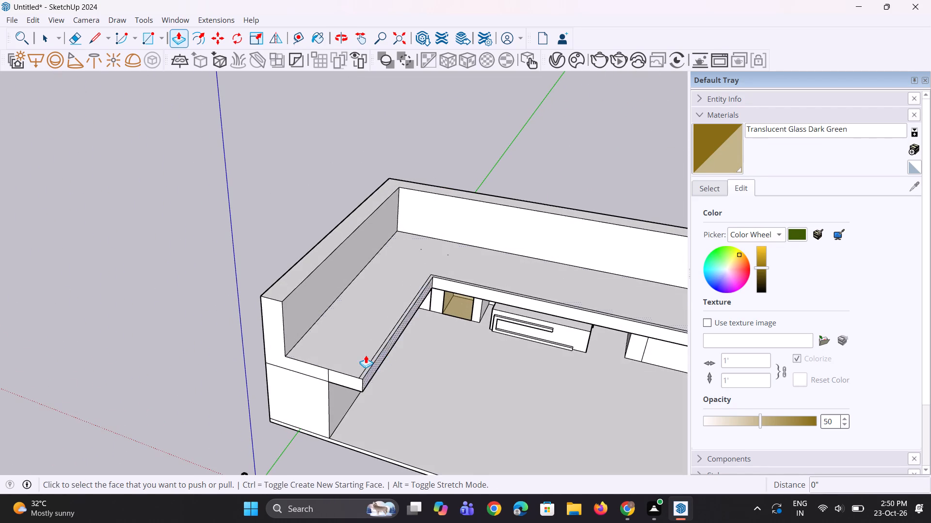
# Copy the side ledge's inset front line about 11 1/8" toward the side wall.
pyautogui.scroll(6, 366, 355)
pyautogui.press('space')
pyautogui.scroll(3, 368, 370)
pyautogui.press('space')
pyautogui.click(366, 377)
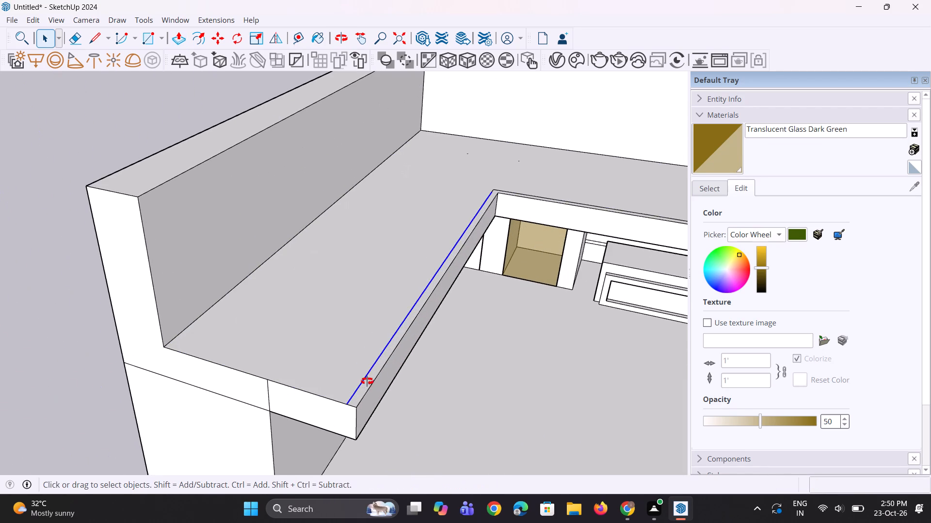
pyautogui.moveTo(366, 381); pyautogui.dragTo(393, 384, button='middle')
pyautogui.scroll(1, 383, 384)
pyautogui.press('m')
pyautogui.keyDown('ctrl'); pyautogui.scroll(2, 388, 390); pyautogui.keyUp('ctrl')
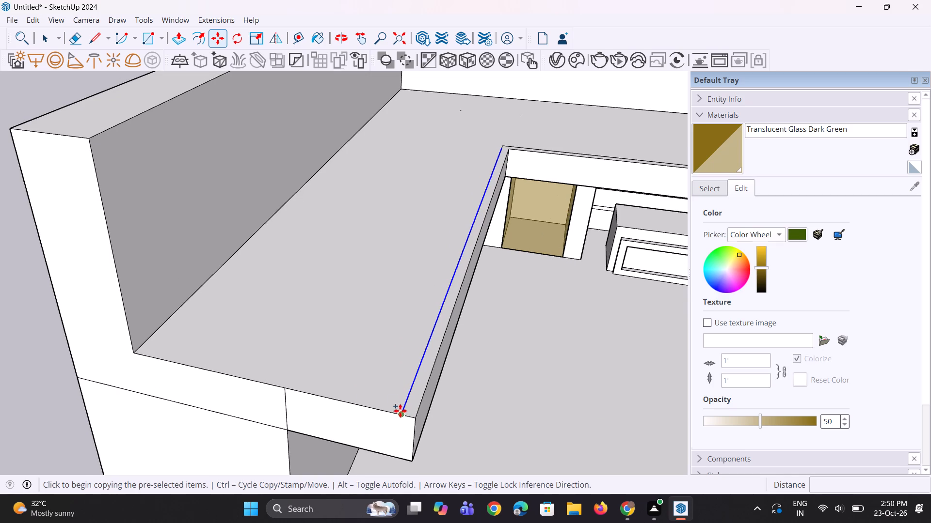
pyautogui.click(400, 411)
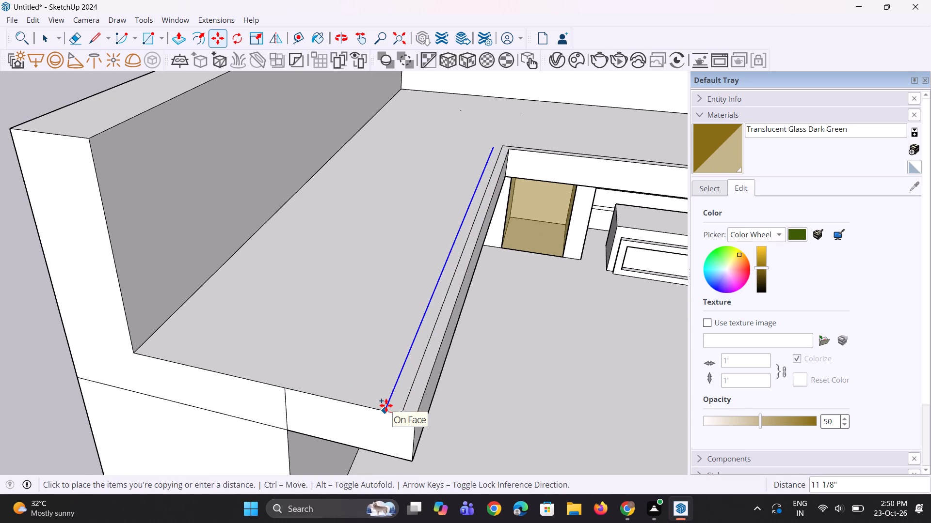
pyautogui.click(386, 405)
# Copy the back ledge's inset front line about 9 1/16" toward the back wall.
pyautogui.moveTo(442, 404); pyautogui.dragTo(398, 407, button='middle')
pyautogui.scroll(-10, 321, 370)
pyautogui.middleClick(312, 376)
pyautogui.moveTo(489, 308); pyautogui.dragTo(417, 369, button='middle')
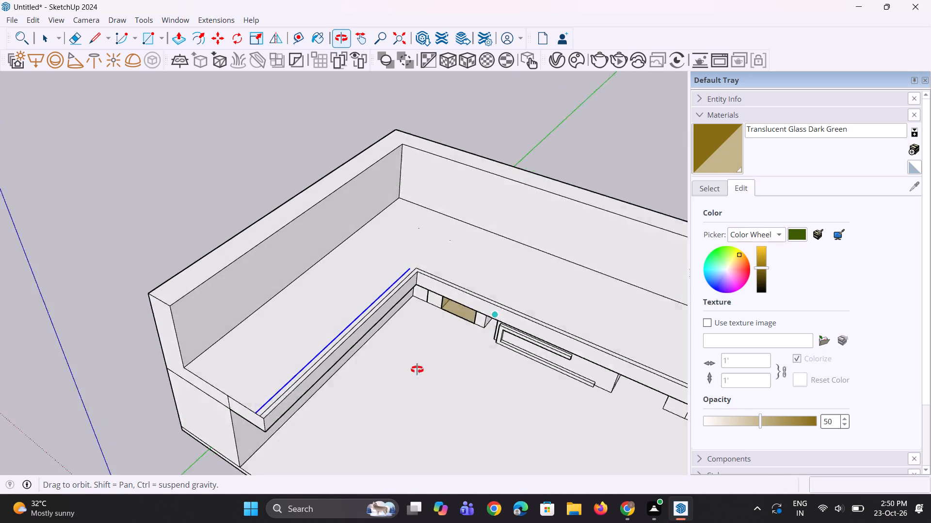
pyautogui.moveTo(417, 369); pyautogui.dragTo(386, 385, button='middle')
pyautogui.scroll(3, 388, 309)
pyautogui.press('space')
pyautogui.press('space')
pyautogui.scroll(3, 419, 297)
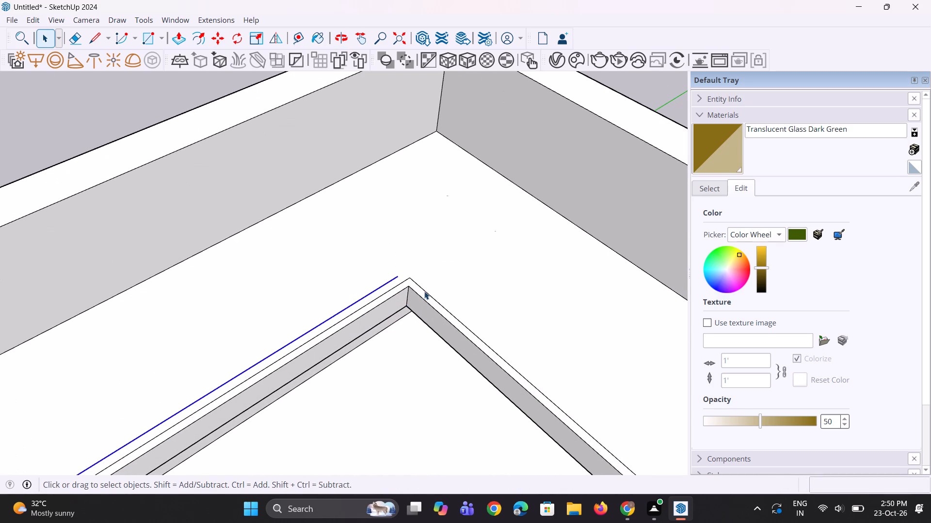
pyautogui.click(424, 291)
pyautogui.scroll(3, 397, 292)
pyautogui.press('m')
pyautogui.keyDown('ctrl'); pyautogui.scroll(3, 397, 292); pyautogui.keyUp('ctrl')
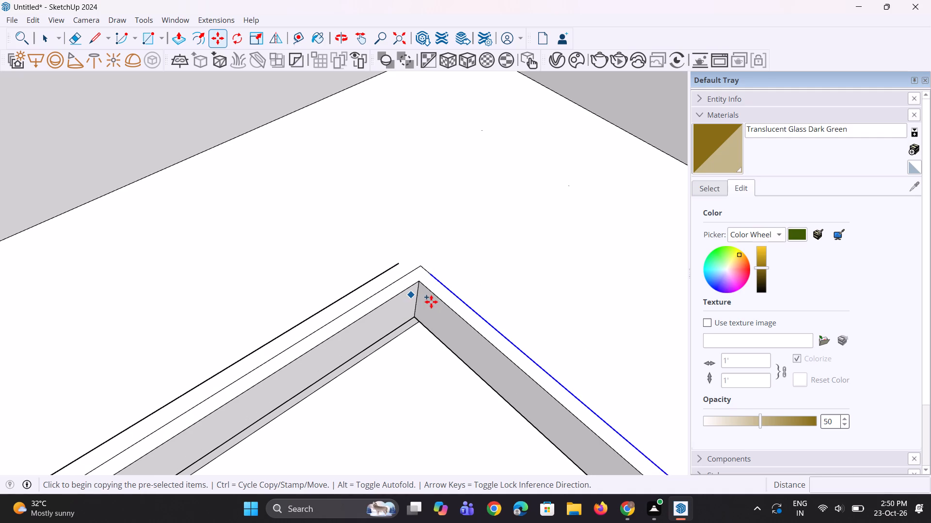
pyautogui.keyDown('ctrl'); pyautogui.scroll(2, 431, 302); pyautogui.keyUp('ctrl')
pyautogui.press('space')
pyautogui.press('space')
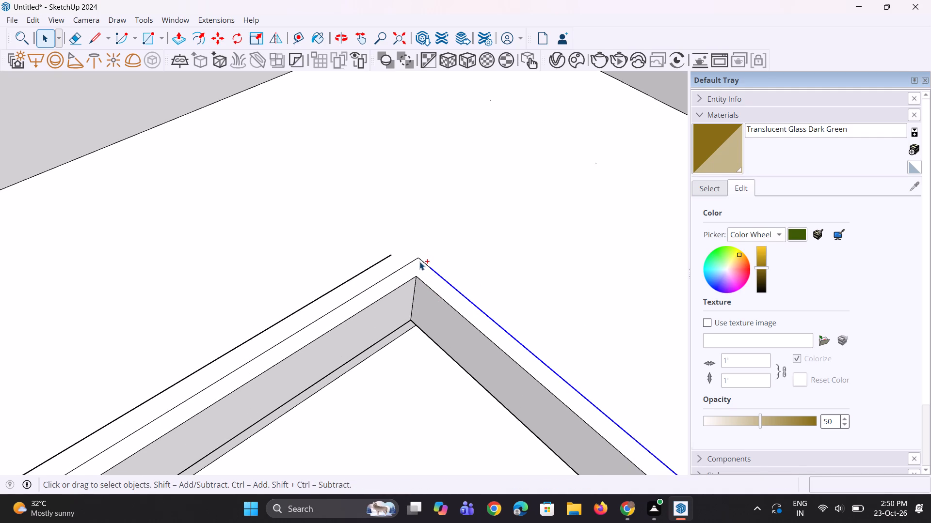
pyautogui.keyDown('ctrl'); pyautogui.click(424, 261); pyautogui.keyUp('ctrl')
pyautogui.press('m')
pyautogui.keyDown('ctrl'); pyautogui.scroll(3, 424, 271); pyautogui.keyUp('ctrl')
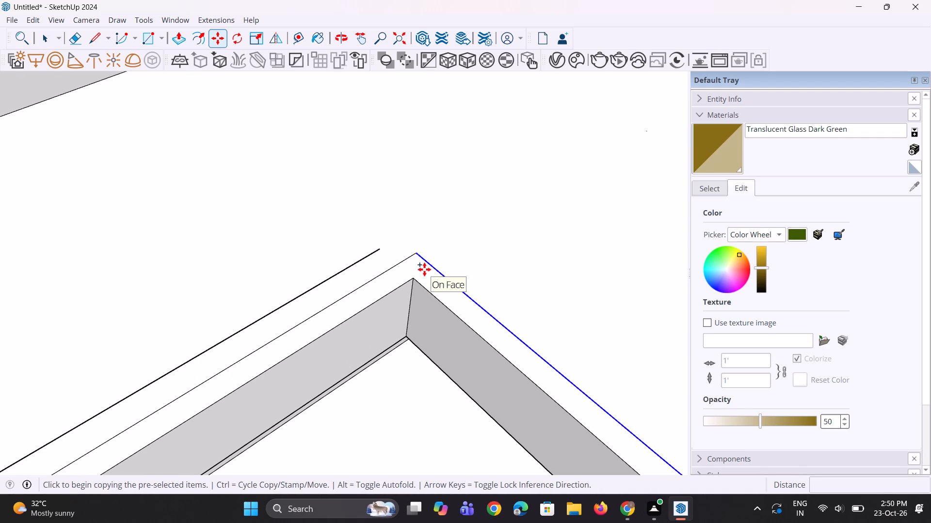
pyautogui.click(419, 258)
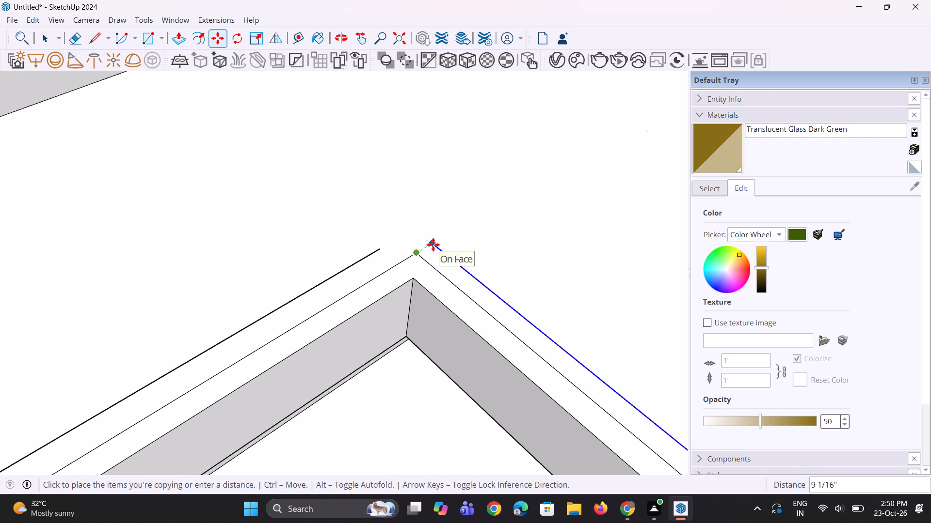
pyautogui.click(433, 245)
# Draw lines extending the two copied lines until they meet at the ledge's corner, and erase the overhanging end.
pyautogui.press('space')
pyautogui.press('space')
pyautogui.scroll(1, 359, 262)
pyautogui.press('l')
pyautogui.scroll(2, 358, 256)
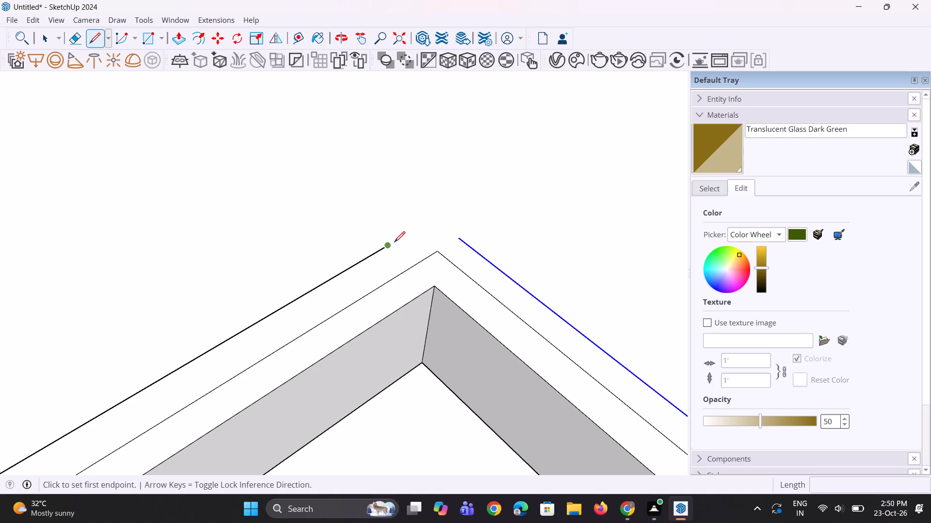
pyautogui.click(386, 247)
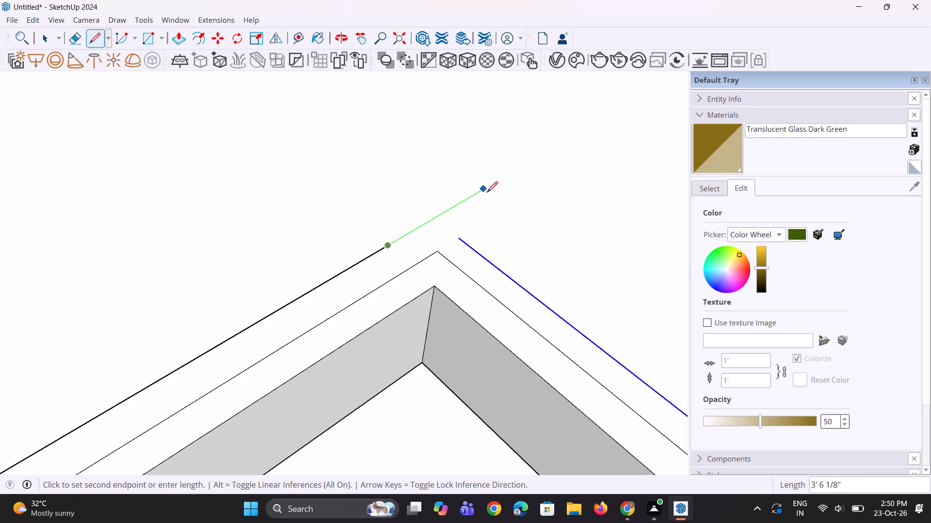
pyautogui.click(489, 190)
pyautogui.press('space')
pyautogui.press('l')
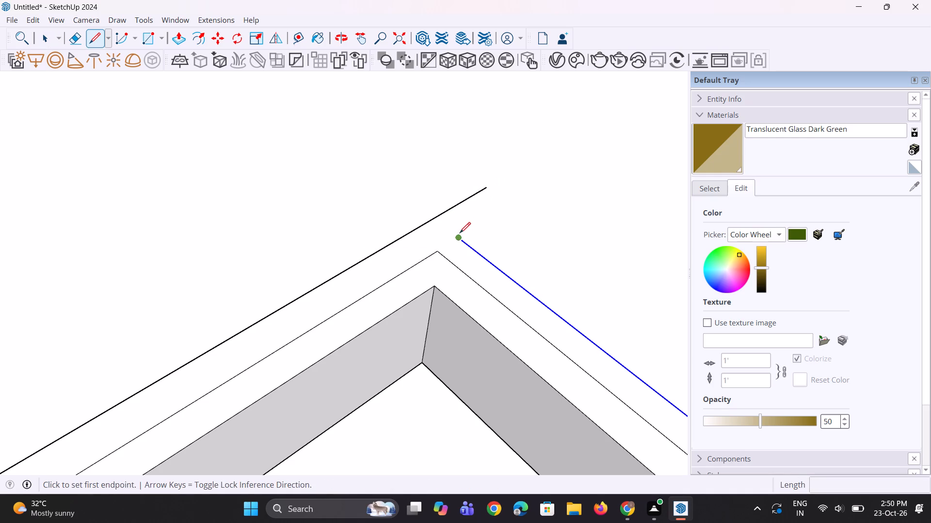
pyautogui.click(463, 239)
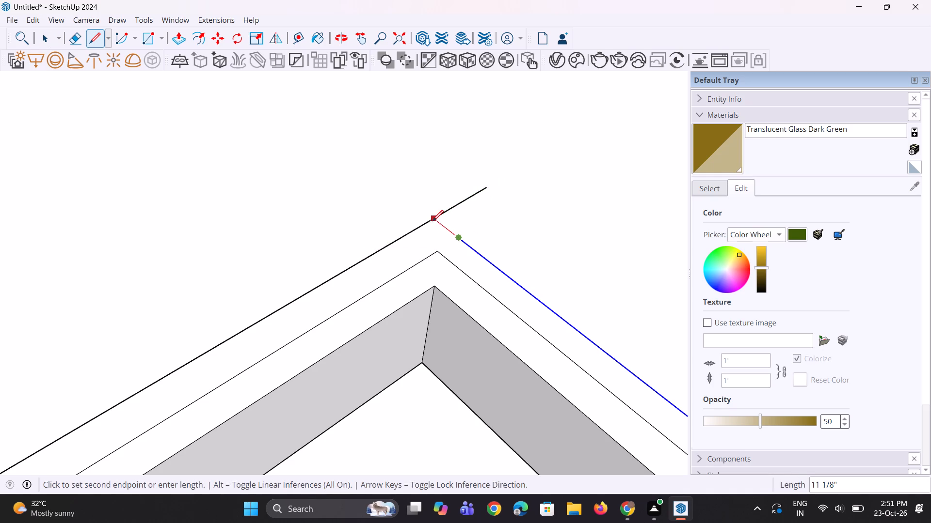
pyautogui.click(433, 221)
pyautogui.press('space')
pyautogui.scroll(-3, 442, 297)
pyautogui.press('e')
pyautogui.click(468, 218)
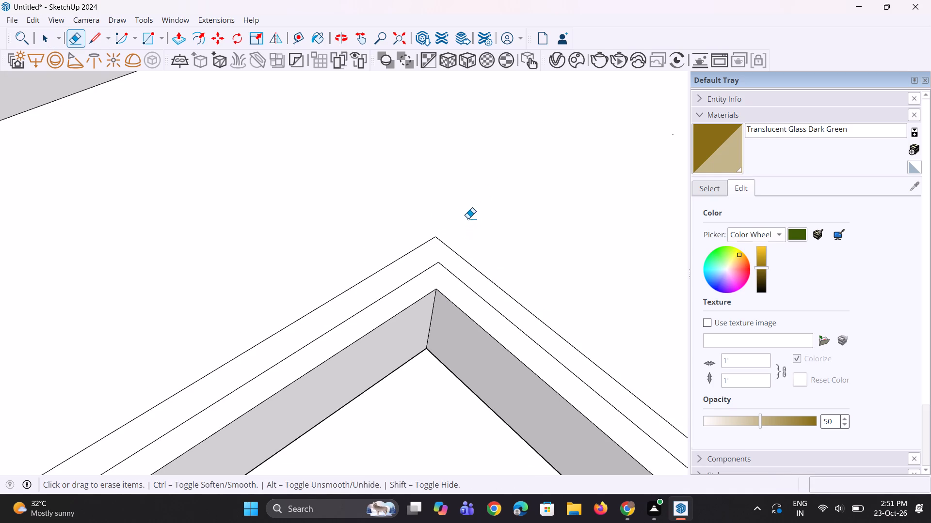
# Push/Pull the strip between the two inset L-shaped outlines about 3' 9 5/8" upward as a new parapet.
pyautogui.scroll(-4, 460, 302)
pyautogui.press('p')
pyautogui.click(468, 287)
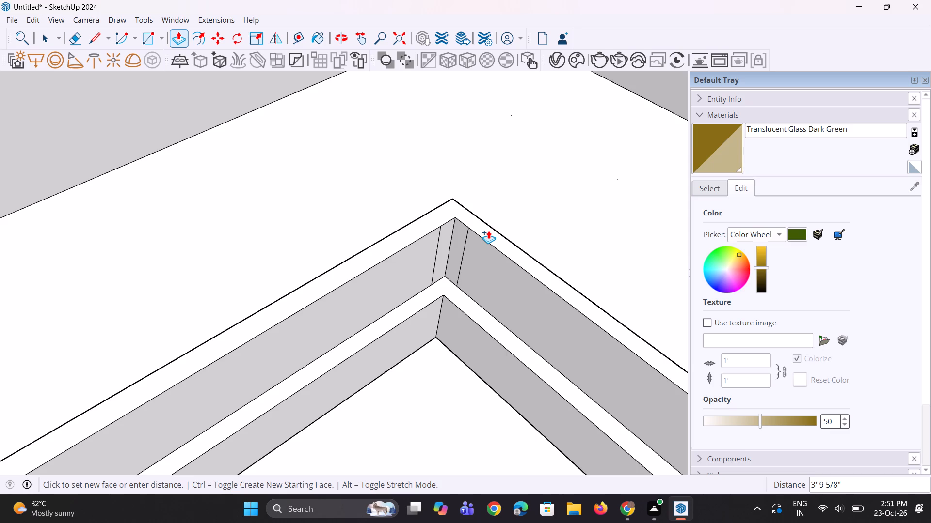
pyautogui.click(488, 231)
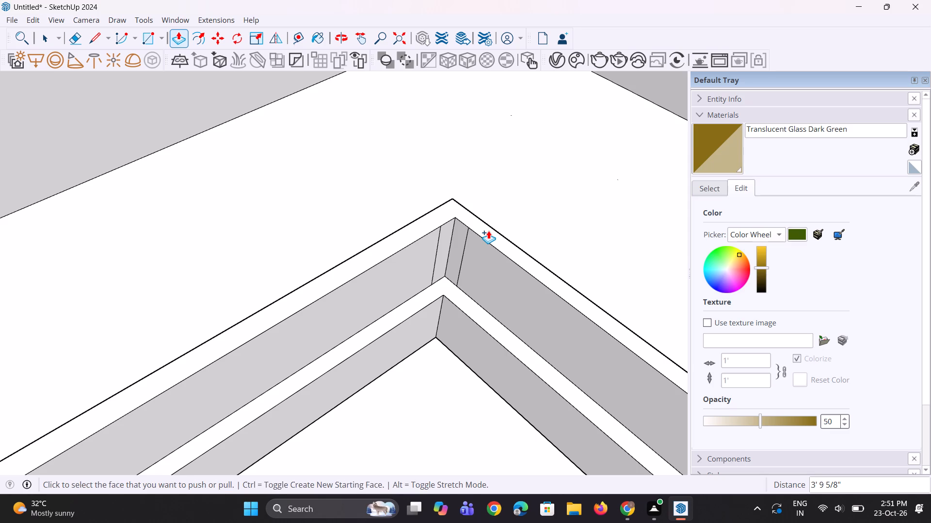
# Erase the vertical seam lines on both room-facing sides of the parapet's inner corner.
pyautogui.moveTo(527, 292); pyautogui.dragTo(515, 256, button='middle')
pyautogui.scroll(7, 439, 231)
pyautogui.press('e')
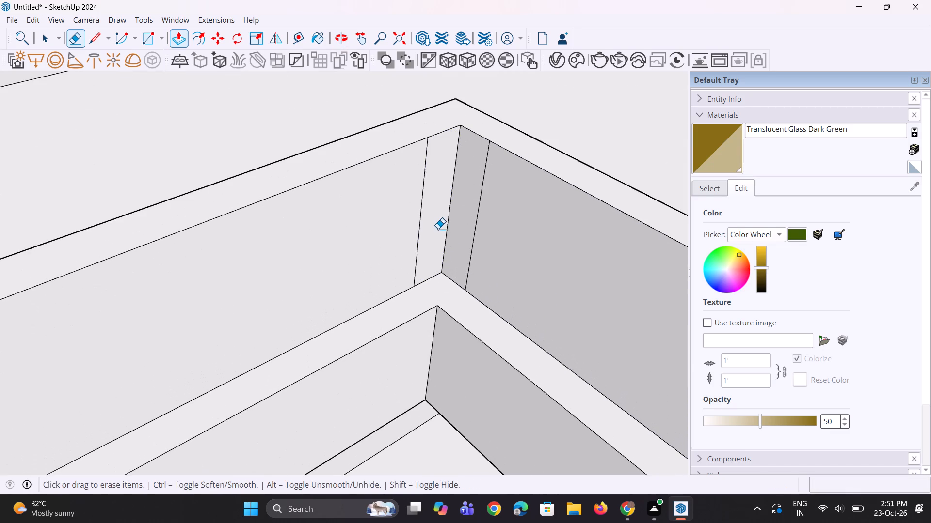
pyautogui.click(419, 223)
pyautogui.click(484, 210)
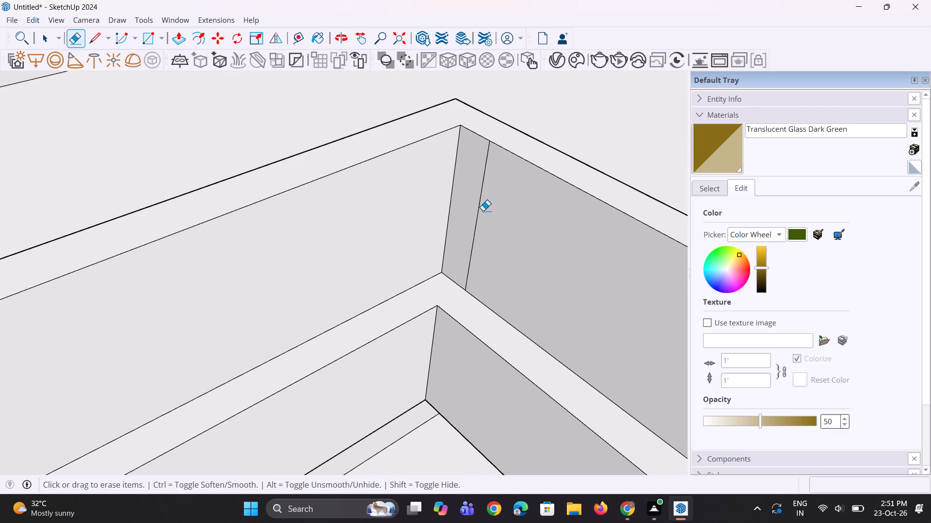
pyautogui.click(477, 216)
# Erase the leftover vertical seam lines on the wall-facing sides of the parapet's outer corner.
pyautogui.scroll(-16, 459, 335)
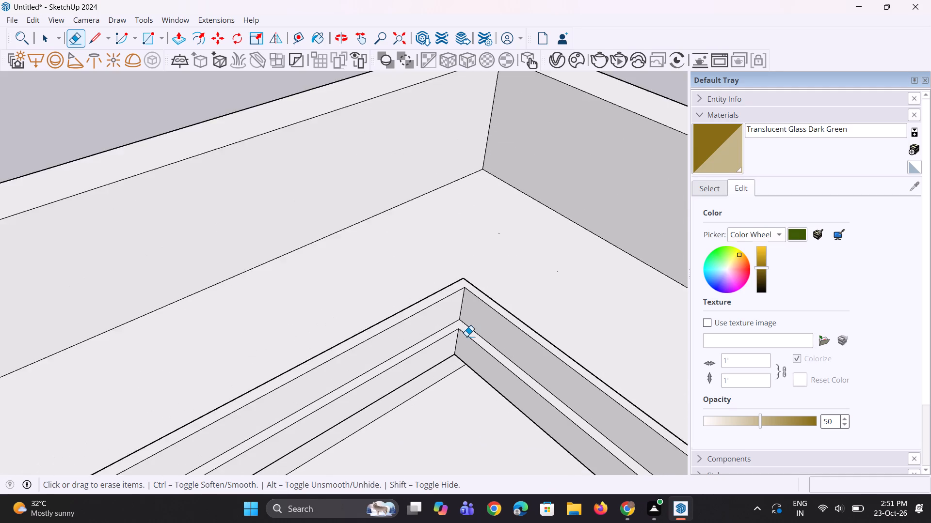
pyautogui.scroll(-3, 466, 336)
pyautogui.moveTo(358, 368); pyautogui.dragTo(641, 330, button='middle')
pyautogui.scroll(5, 487, 253)
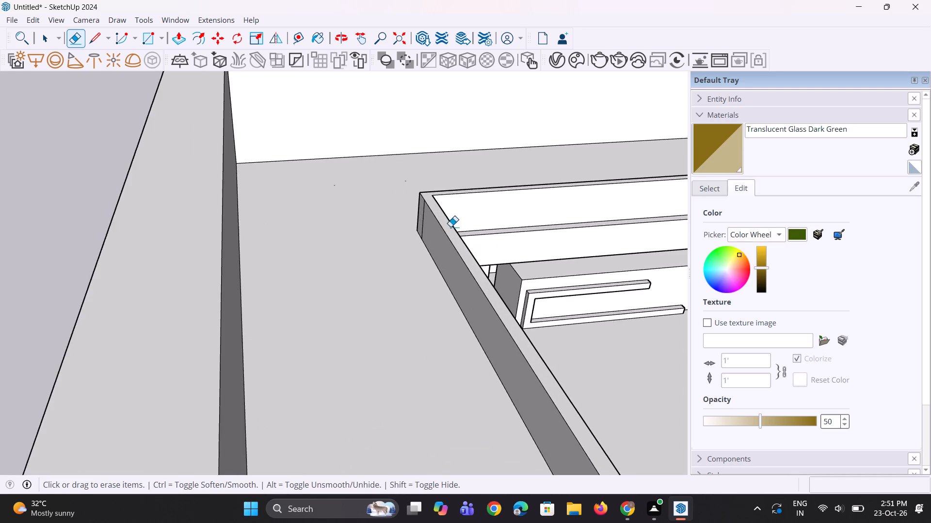
pyautogui.scroll(8, 389, 199)
pyautogui.click(438, 227)
pyautogui.moveTo(411, 240); pyautogui.dragTo(465, 301, button='middle')
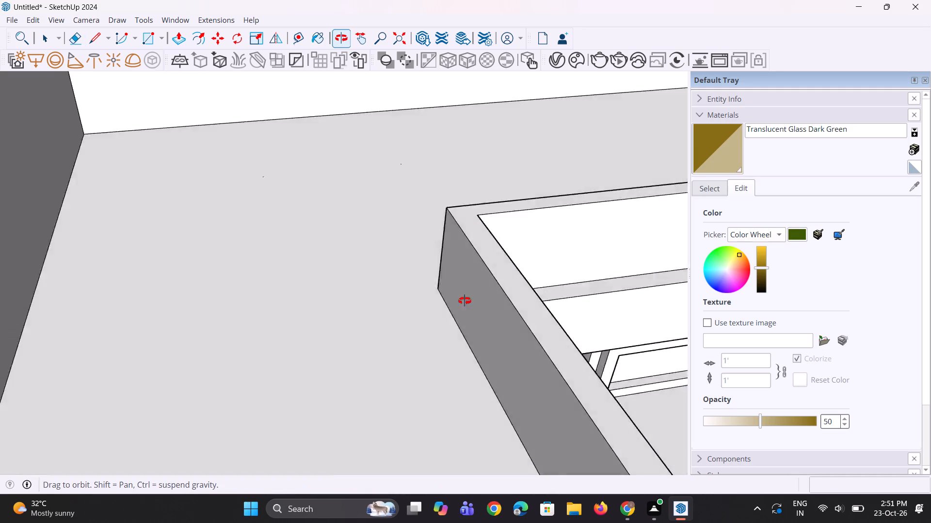
pyautogui.moveTo(465, 301); pyautogui.dragTo(694, 374, button='middle')
pyautogui.scroll(9, 634, 229)
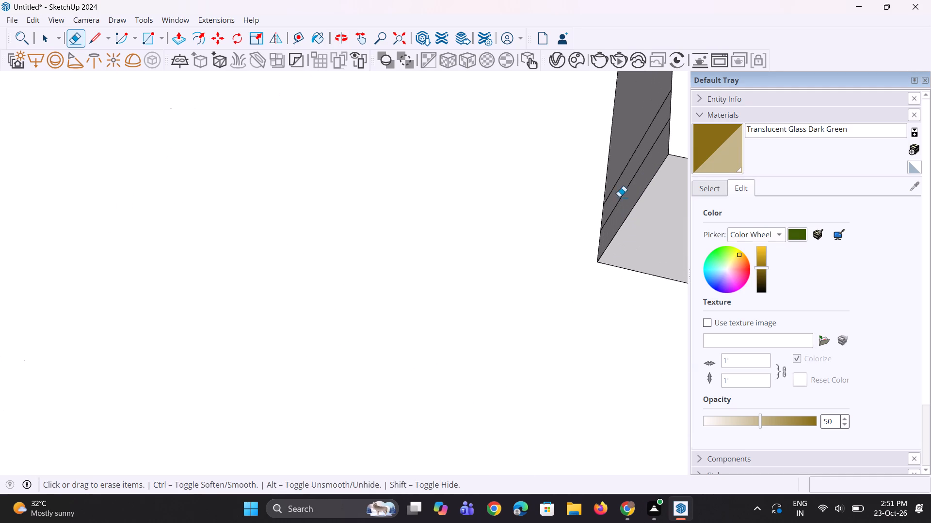
pyautogui.moveTo(619, 165); pyautogui.dragTo(633, 193)
# Push/Pull the side parapet's room-facing face about 3 9/16" toward the side wall to thin it.
pyautogui.moveTo(553, 243); pyautogui.dragTo(512, 245, button='middle')
pyautogui.scroll(-6, 531, 301)
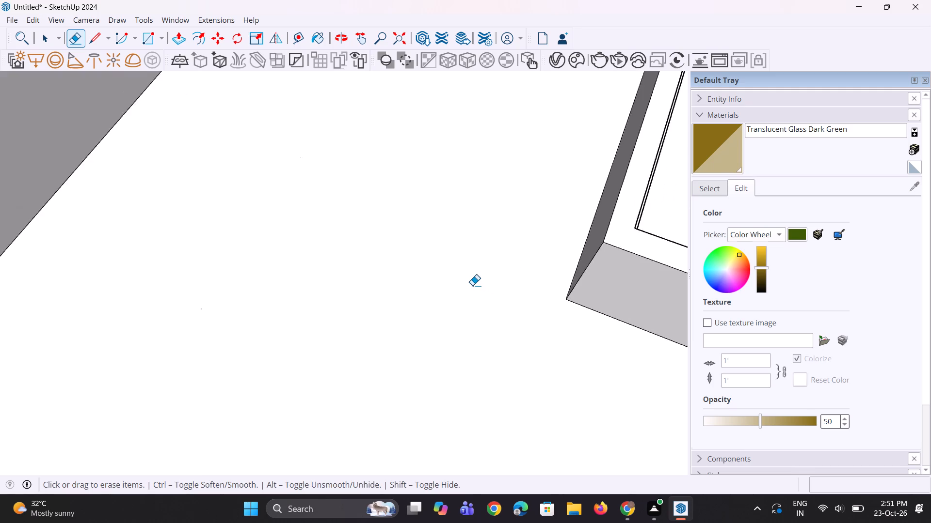
pyautogui.scroll(-15, 472, 285)
pyautogui.moveTo(516, 299); pyautogui.dragTo(407, 244, button='middle')
pyautogui.scroll(-5, 452, 241)
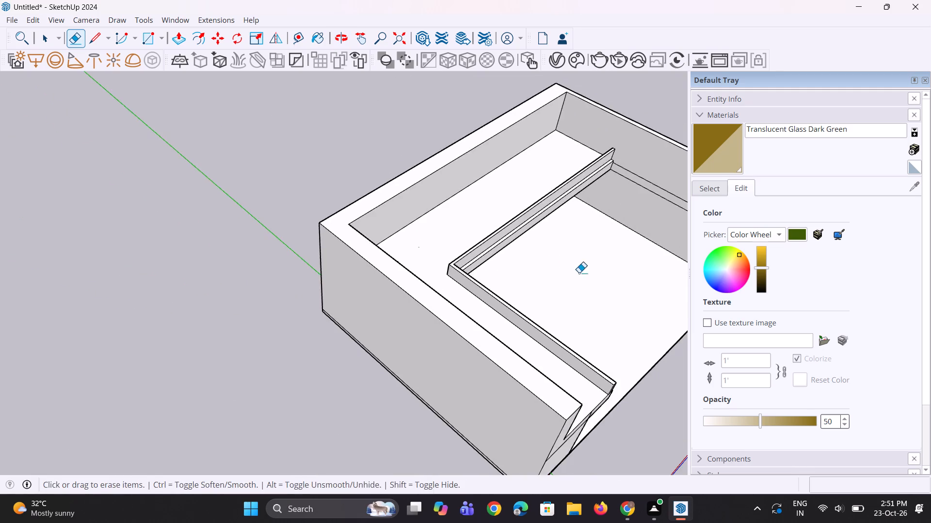
pyautogui.moveTo(579, 273); pyautogui.dragTo(371, 147, button='middle')
pyautogui.scroll(6, 395, 258)
pyautogui.moveTo(416, 280); pyautogui.dragTo(308, 250, button='middle')
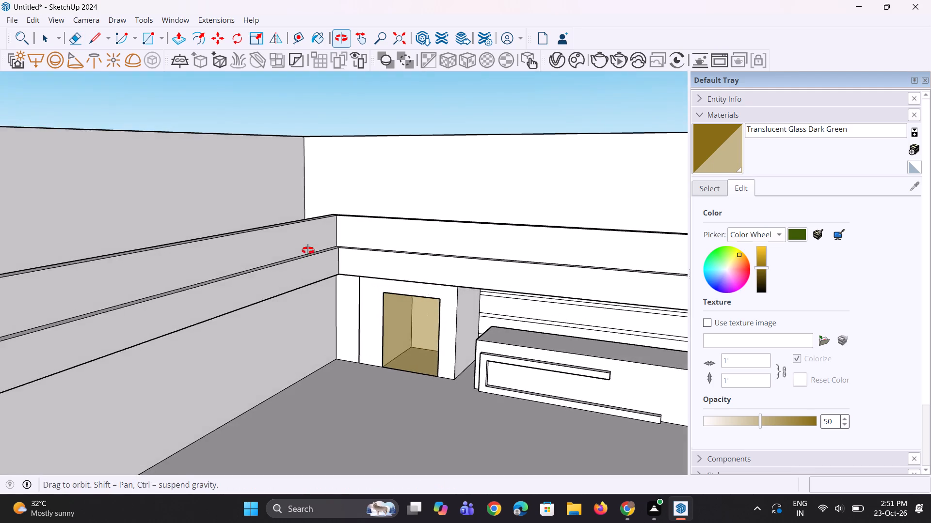
pyautogui.moveTo(308, 250); pyautogui.dragTo(314, 291, button='middle')
pyautogui.scroll(5, 344, 244)
pyautogui.moveTo(331, 250); pyautogui.dragTo(356, 320, button='middle')
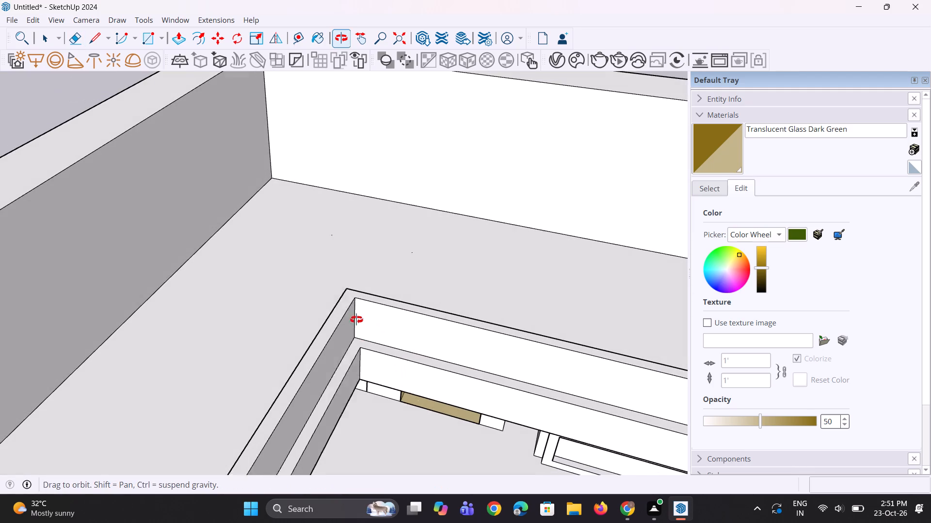
pyautogui.moveTo(356, 320); pyautogui.dragTo(357, 320, button='middle')
pyautogui.press('space')
pyautogui.press('p')
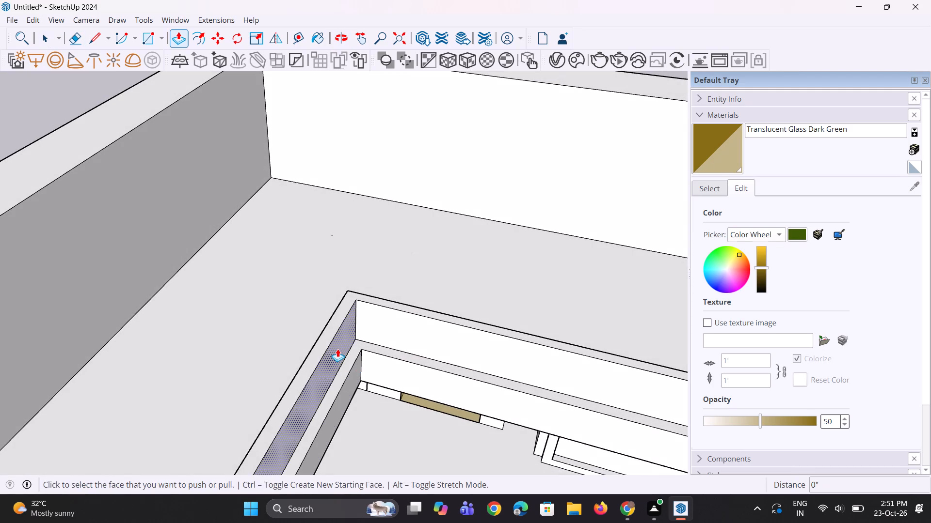
pyautogui.click(337, 348)
pyautogui.click(333, 349)
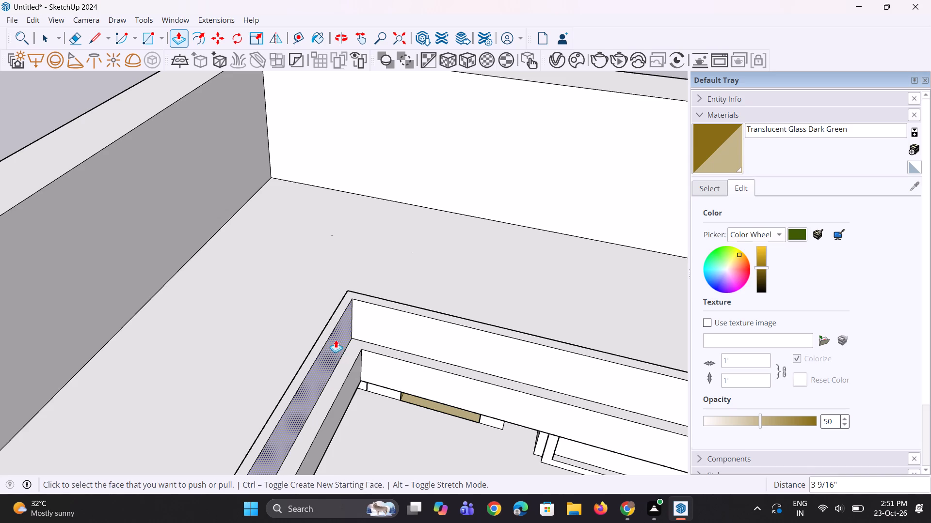
# Push/Pull the L-shaped parapet's top face about 9 1/2" upward.
pyautogui.scroll(3, 336, 310)
pyautogui.press('p')
pyautogui.click(346, 295)
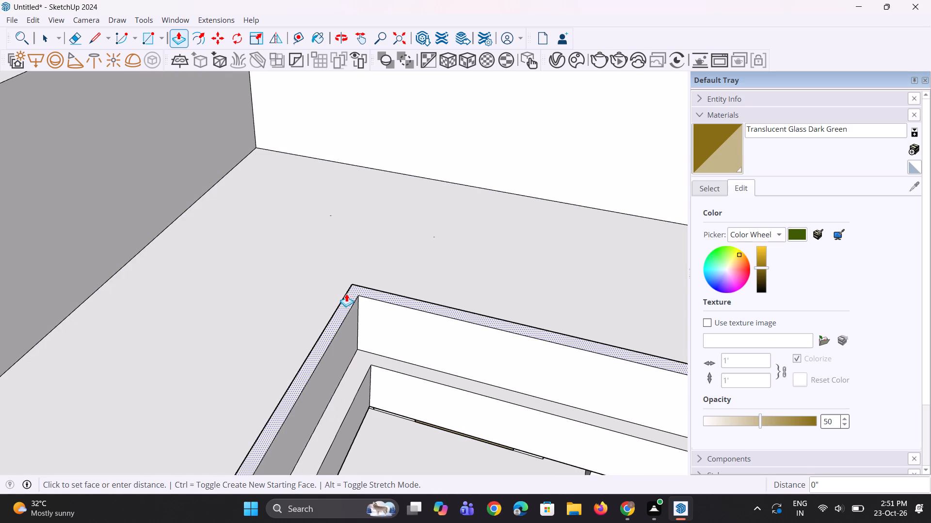
pyautogui.click(348, 283)
# Push/Pull the L-shaped parapet's top face slightly further upward.
pyautogui.moveTo(352, 313); pyautogui.dragTo(352, 280, button='middle')
pyautogui.scroll(-14, 378, 279)
pyautogui.moveTo(377, 337); pyautogui.dragTo(328, 280, button='middle')
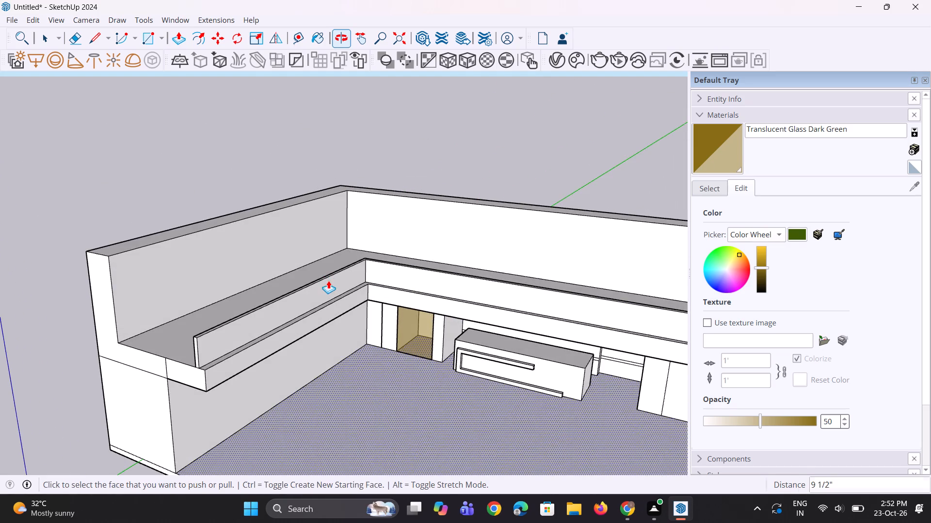
pyautogui.scroll(12, 387, 236)
pyautogui.click(365, 277)
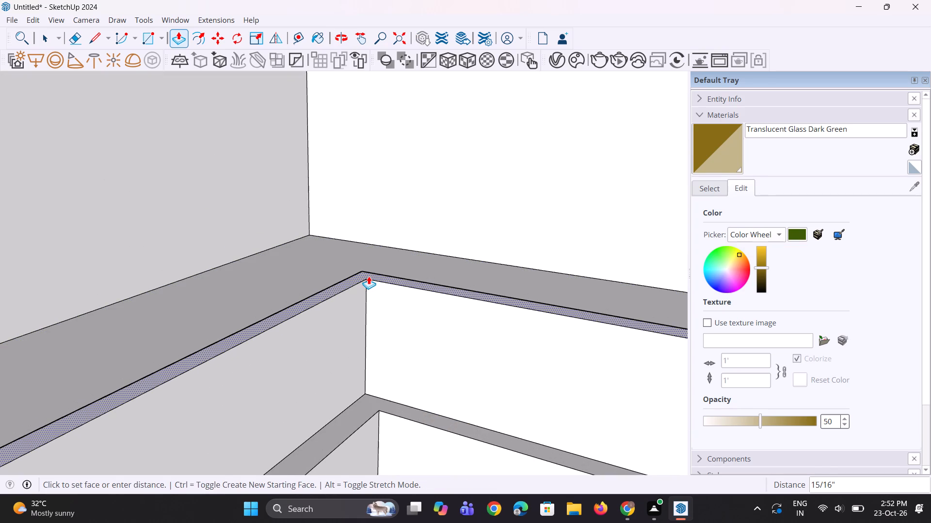
pyautogui.click(369, 276)
# Push/Pull the parapet's top about 3 11/16" upward as a new starting face, forming a separate top band.
pyautogui.click(365, 273)
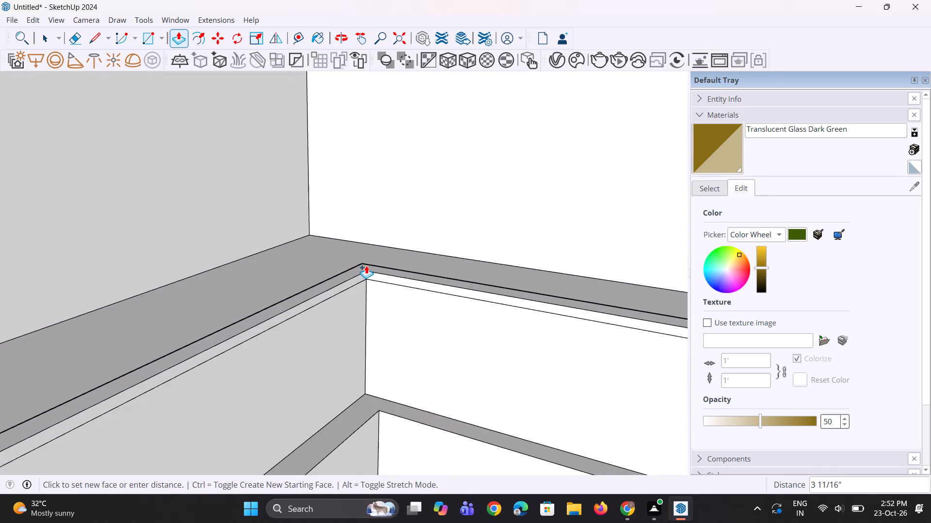
pyautogui.click(366, 265)
# Push/Pull the top face of the L-shaped parapet's upper band about 2 1/2" further upward.
pyautogui.scroll(-10, 376, 261)
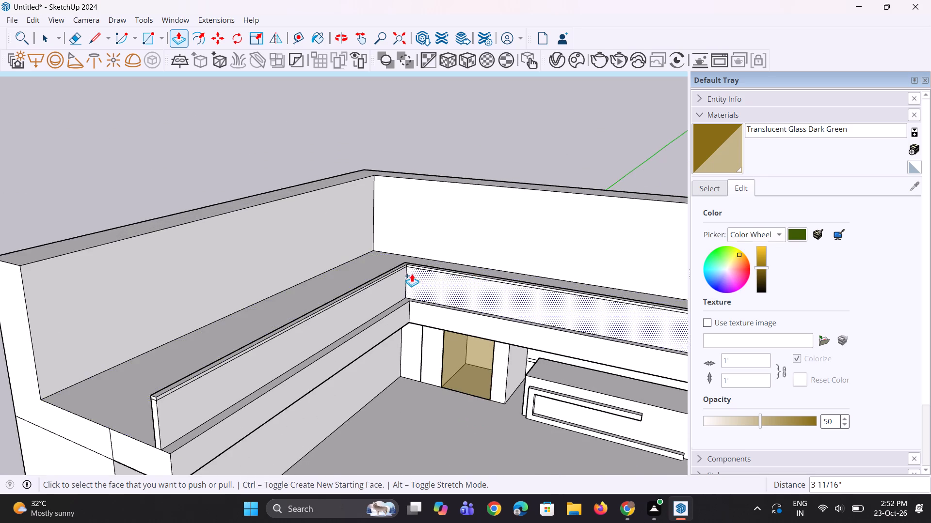
pyautogui.scroll(11, 406, 274)
pyautogui.click(406, 265)
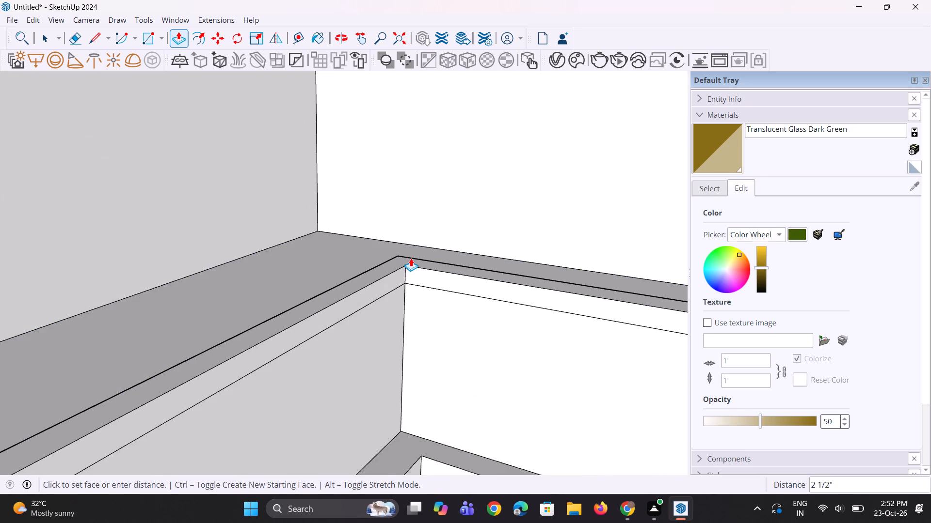
pyautogui.click(411, 258)
pyautogui.scroll(-20, 411, 258)
pyautogui.press('space')
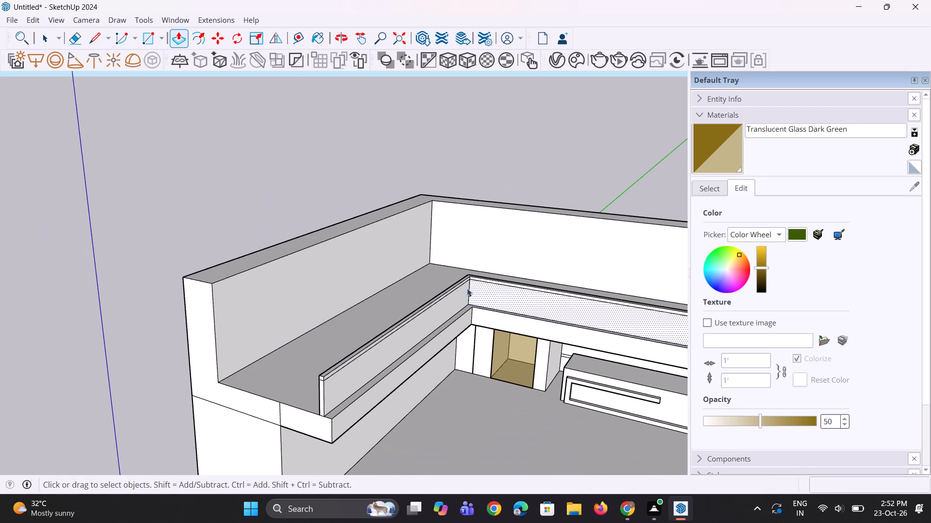
pyautogui.press('space')
# Copy the vertical edge at the side parapet's open front end about 4' 11 9/16" along its room-facing face.
pyautogui.scroll(3, 399, 354)
pyautogui.scroll(5, 309, 384)
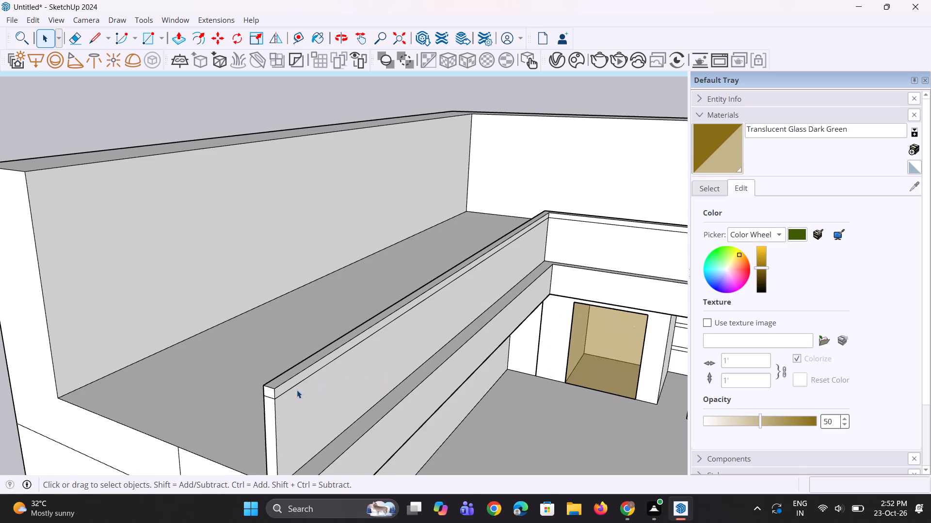
pyautogui.scroll(-3, 334, 368)
pyautogui.moveTo(333, 410); pyautogui.dragTo(313, 406, button='middle')
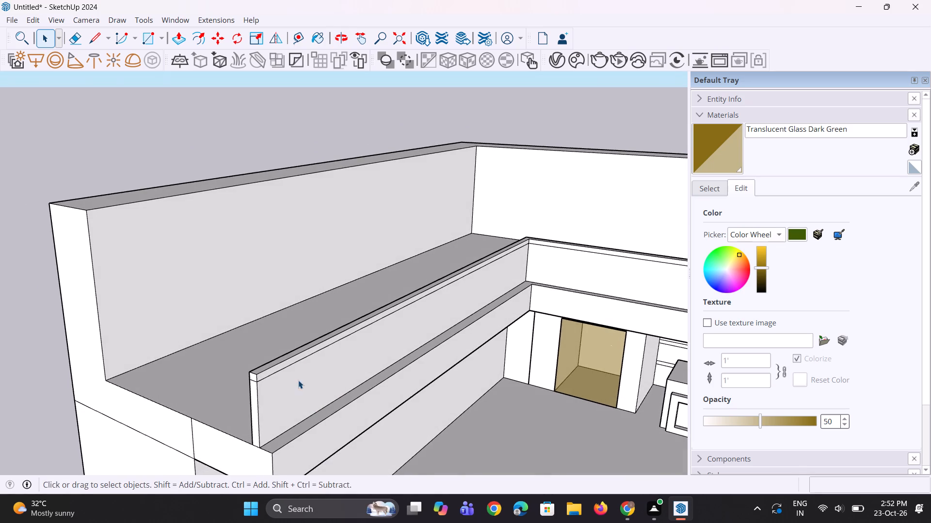
pyautogui.scroll(2, 295, 370)
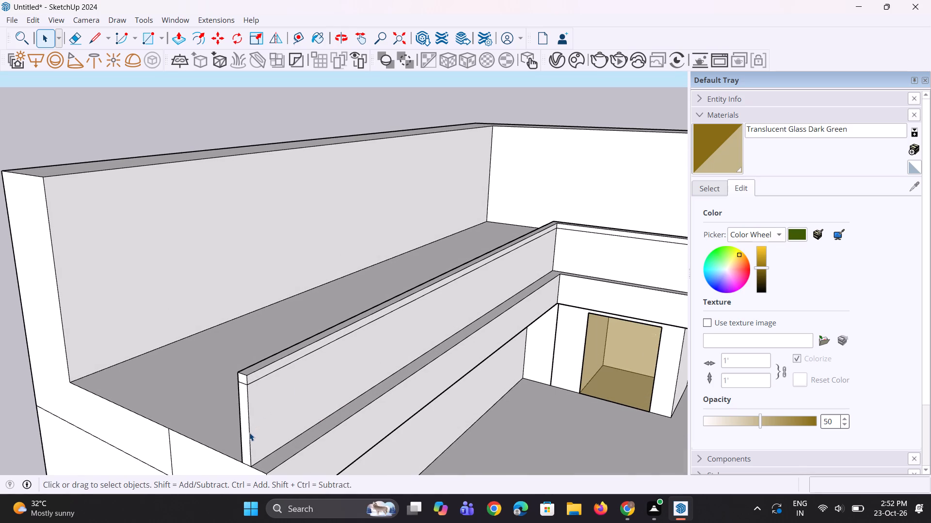
pyautogui.click(249, 432)
pyautogui.press('m')
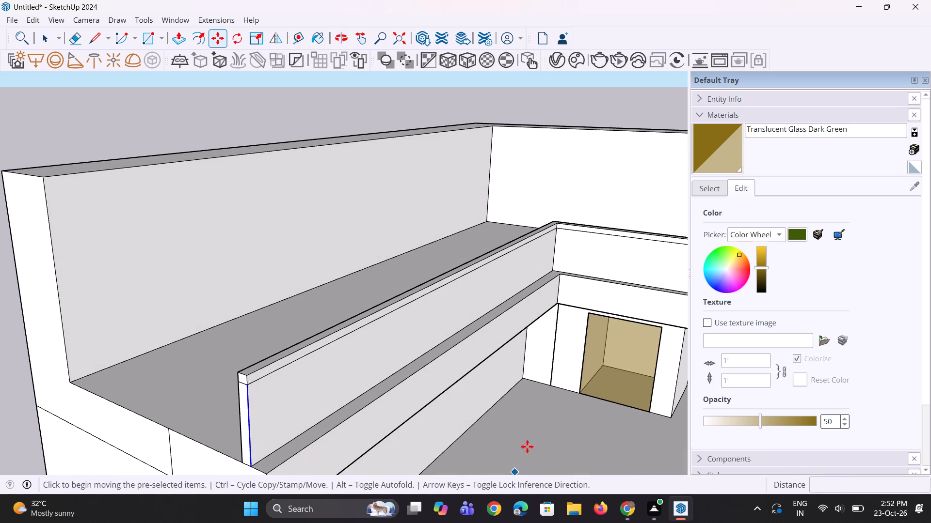
pyautogui.moveTo(540, 422); pyautogui.dragTo(474, 433, button='middle')
pyautogui.scroll(-4, 513, 421)
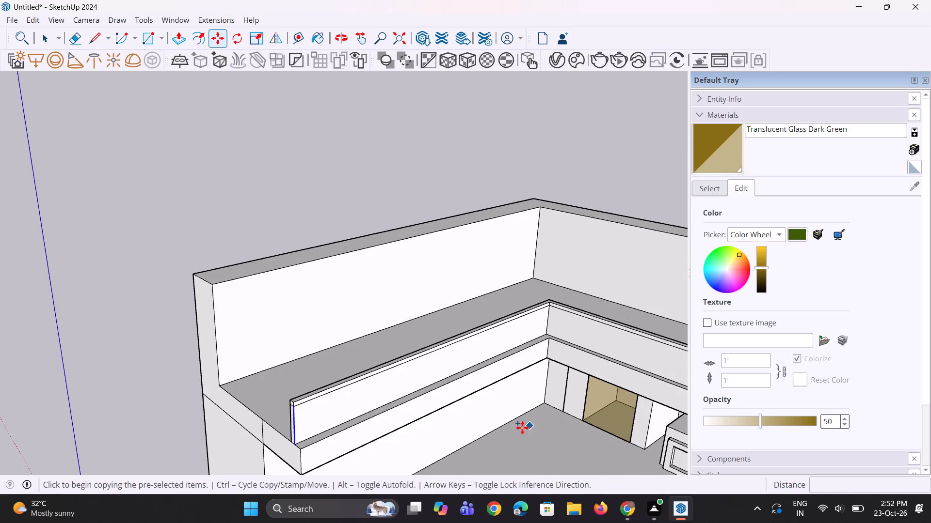
pyautogui.scroll(3, 286, 430)
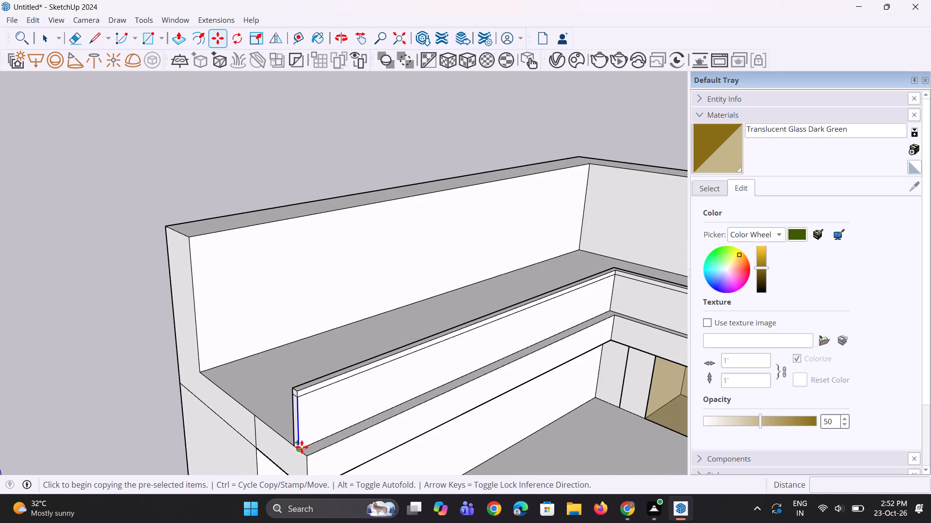
pyautogui.click(299, 449)
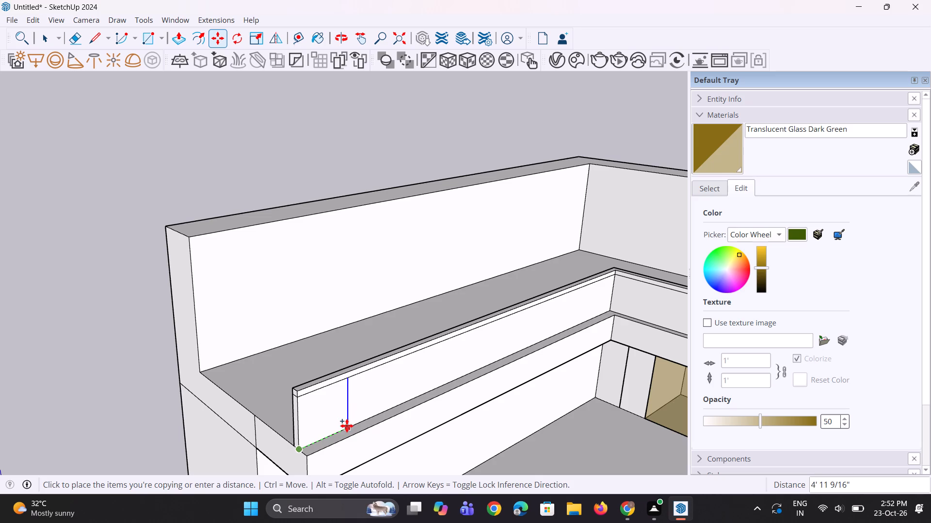
pyautogui.click(347, 426)
# Copy the new vertical line about 6 3/8" further along the side parapet's face to form a narrow strip.
pyautogui.press('m')
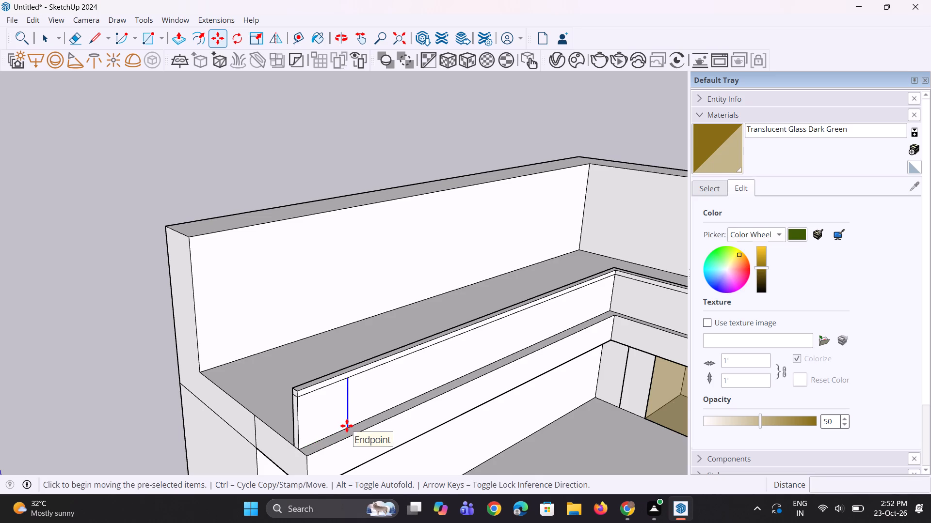
pyautogui.keyDown('ctrl'); pyautogui.scroll(3, 347, 426); pyautogui.keyUp('ctrl')
pyautogui.scroll(3, 348, 426)
pyautogui.click(349, 428)
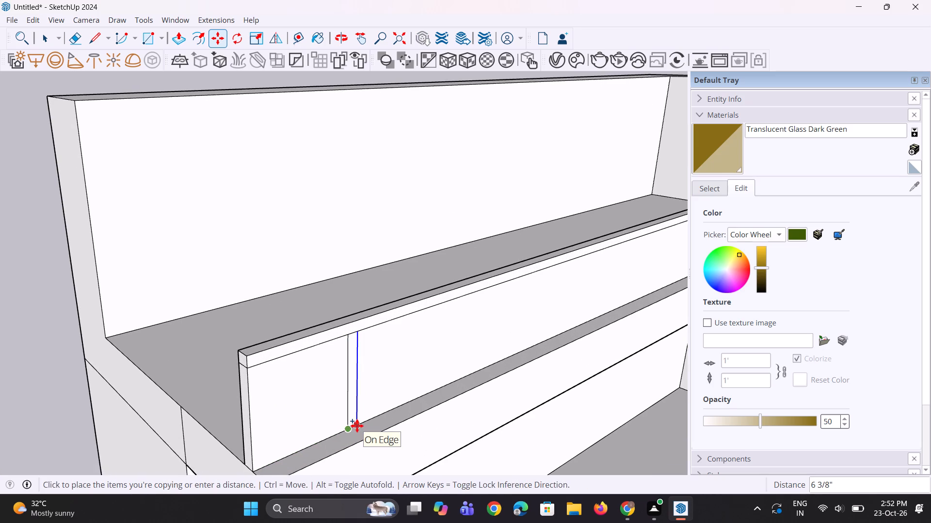
pyautogui.click(357, 426)
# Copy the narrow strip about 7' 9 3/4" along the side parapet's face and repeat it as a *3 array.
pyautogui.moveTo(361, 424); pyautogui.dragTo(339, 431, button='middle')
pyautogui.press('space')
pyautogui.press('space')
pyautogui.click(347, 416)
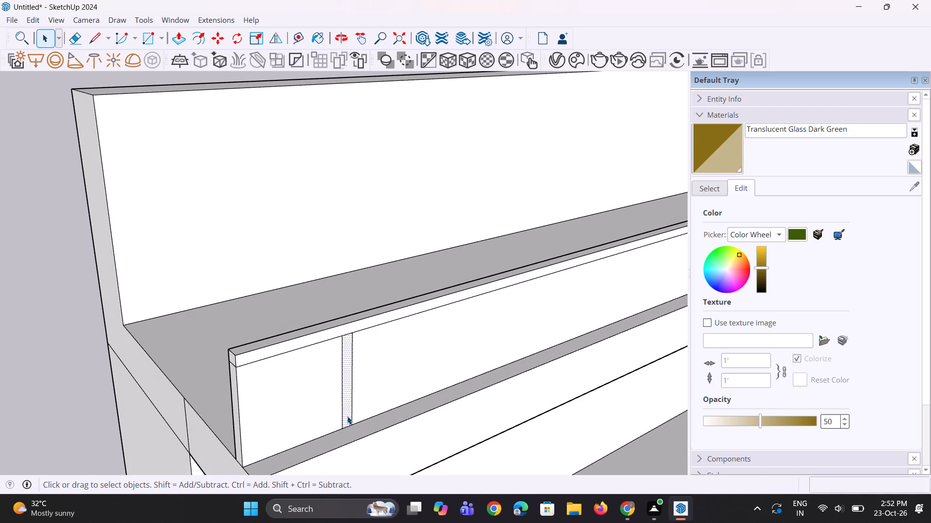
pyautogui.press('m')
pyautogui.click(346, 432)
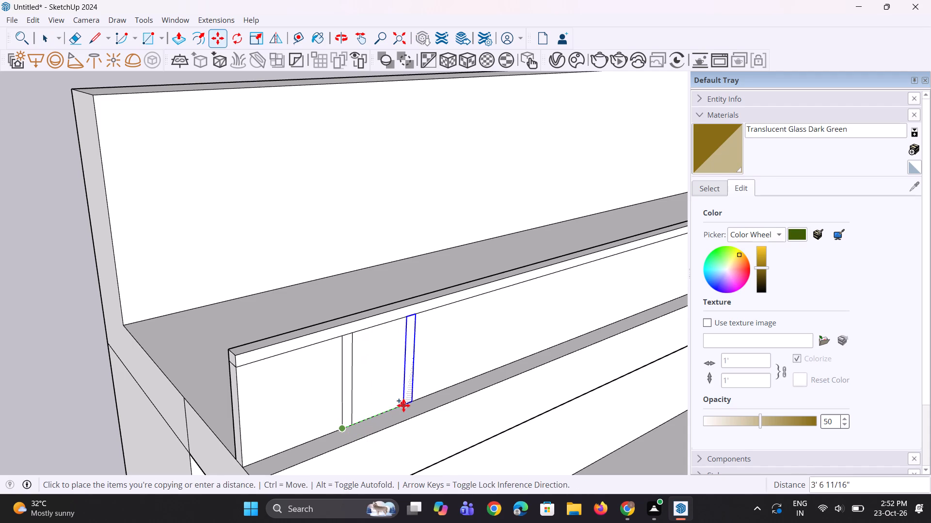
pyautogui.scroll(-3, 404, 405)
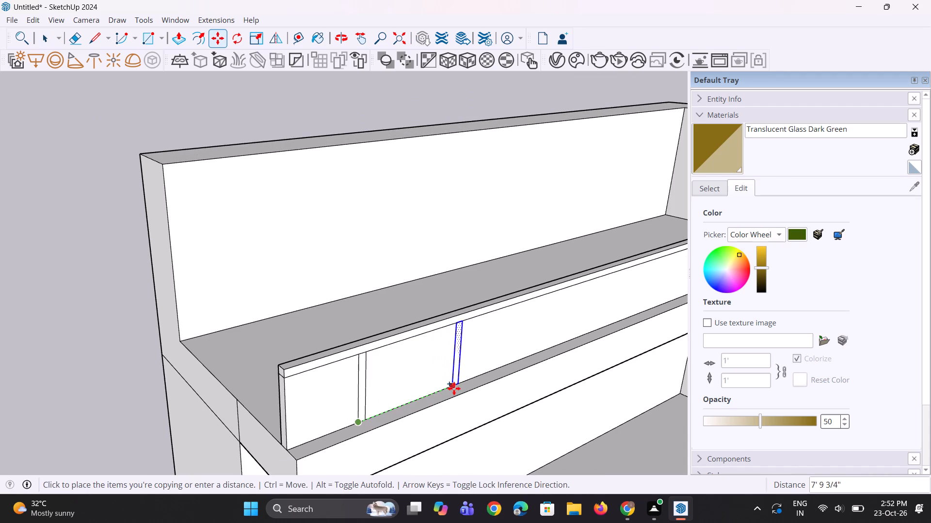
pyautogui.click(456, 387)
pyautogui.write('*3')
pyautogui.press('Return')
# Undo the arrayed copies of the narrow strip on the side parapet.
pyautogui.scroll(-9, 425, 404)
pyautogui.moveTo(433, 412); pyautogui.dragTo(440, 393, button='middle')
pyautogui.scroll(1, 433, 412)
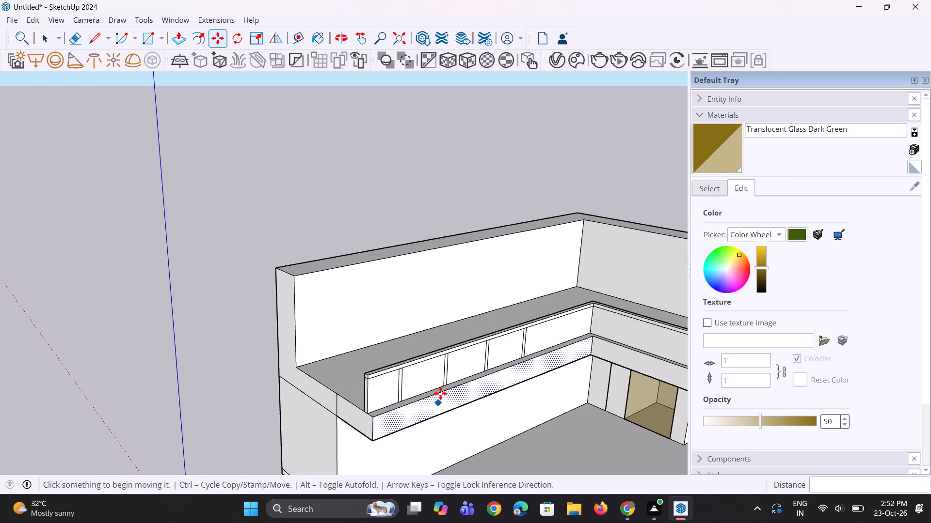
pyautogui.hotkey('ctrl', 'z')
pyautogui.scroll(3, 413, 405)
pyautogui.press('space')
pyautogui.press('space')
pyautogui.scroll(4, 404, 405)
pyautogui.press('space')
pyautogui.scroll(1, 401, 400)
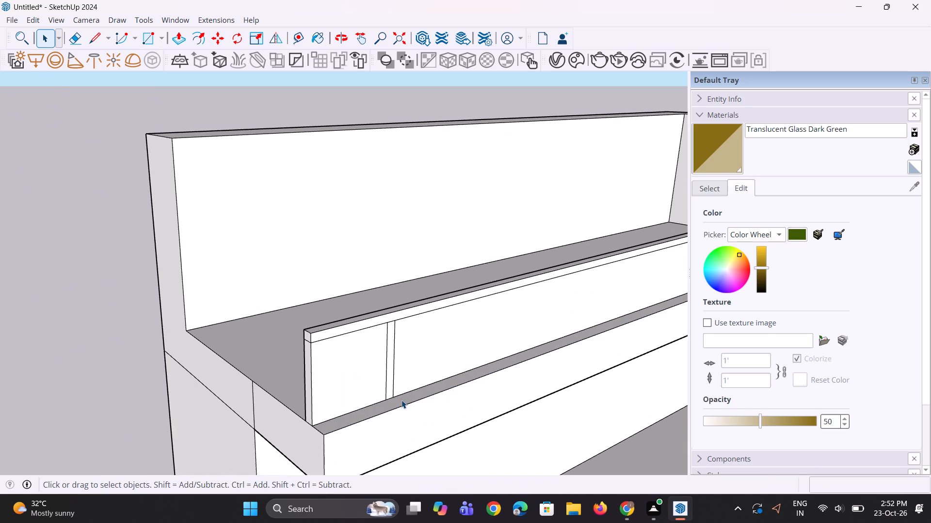
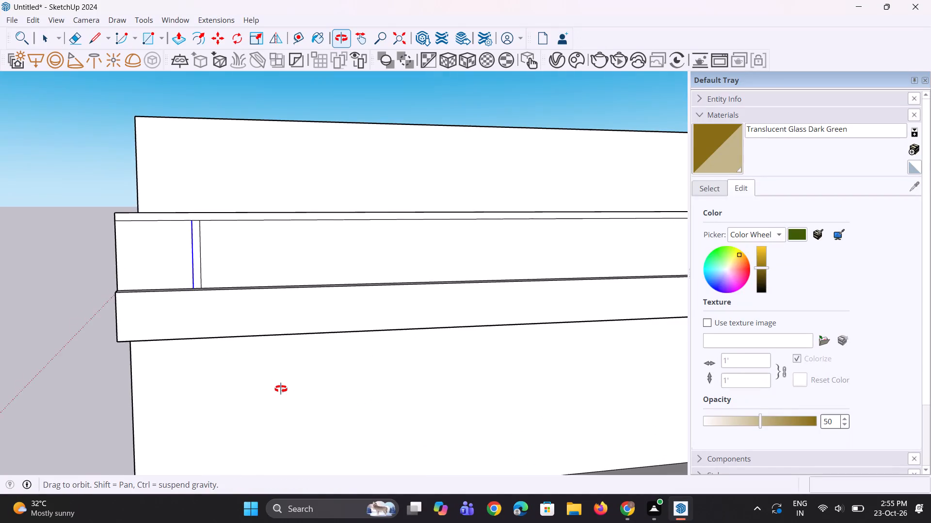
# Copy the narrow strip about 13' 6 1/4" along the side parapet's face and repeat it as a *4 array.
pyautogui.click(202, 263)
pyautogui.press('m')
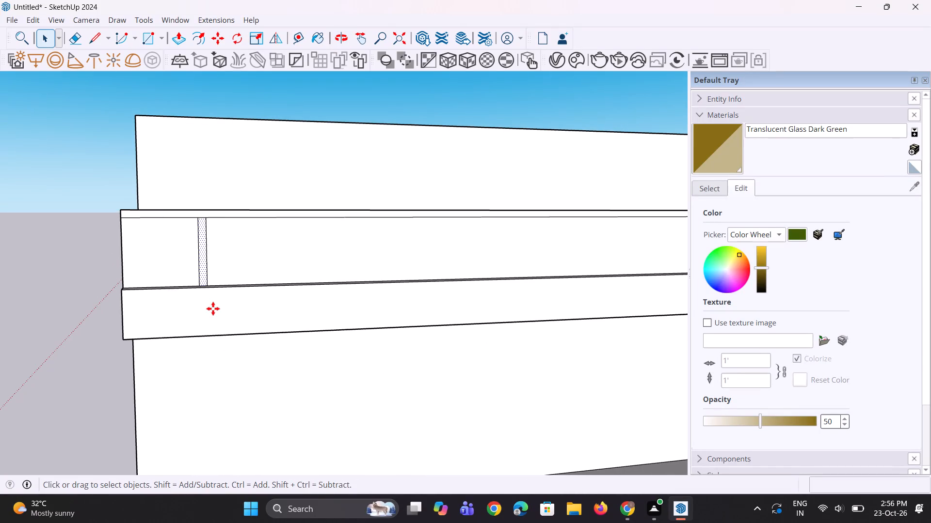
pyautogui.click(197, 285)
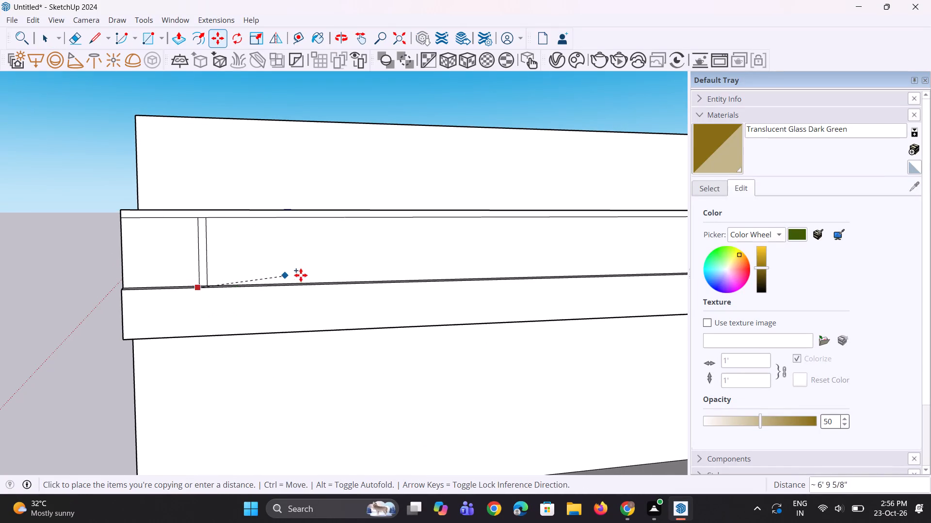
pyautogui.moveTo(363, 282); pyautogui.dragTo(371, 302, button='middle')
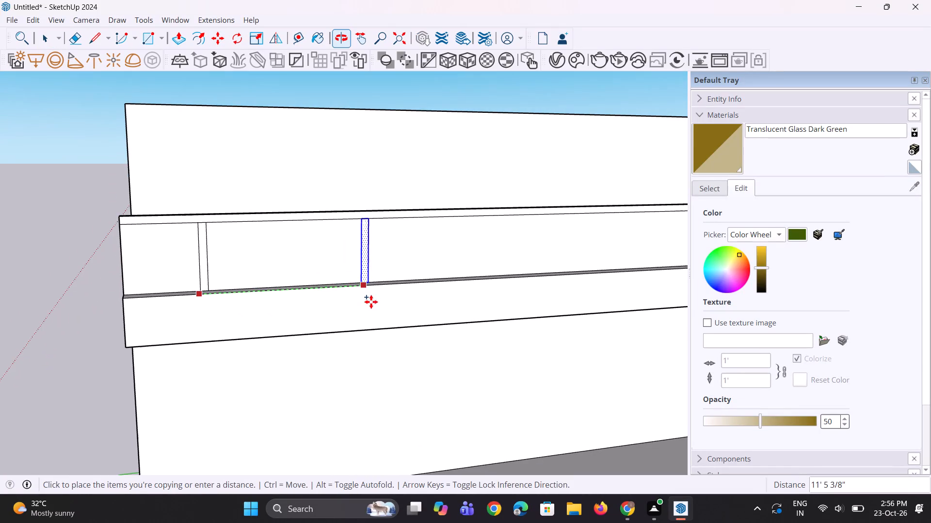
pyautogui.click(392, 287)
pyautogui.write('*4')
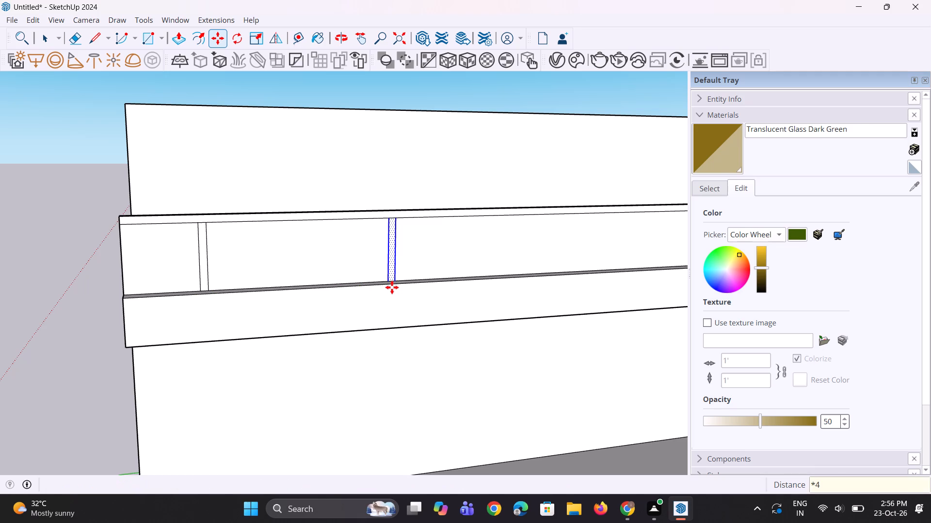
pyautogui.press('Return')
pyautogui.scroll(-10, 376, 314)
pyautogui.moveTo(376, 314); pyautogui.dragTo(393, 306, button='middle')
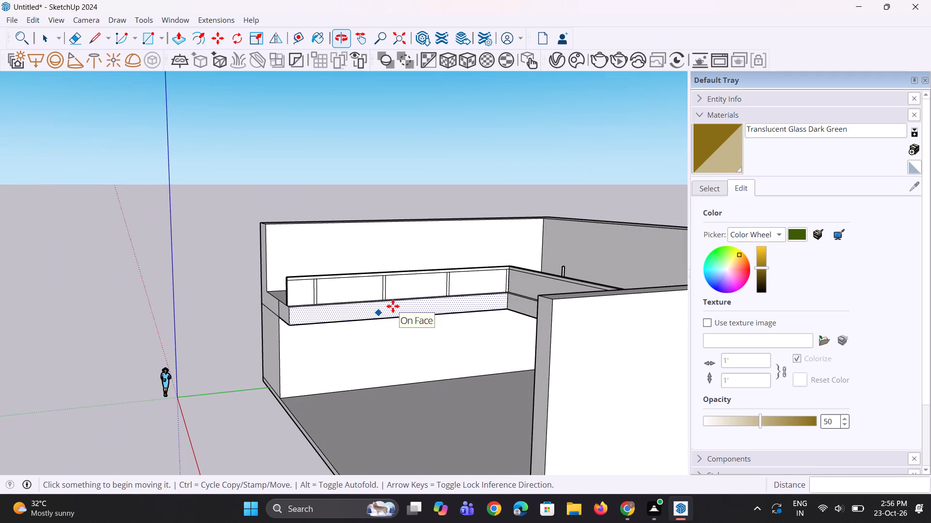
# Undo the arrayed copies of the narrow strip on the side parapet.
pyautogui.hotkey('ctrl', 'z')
# Copy the narrow strip about 8' 10 1/16" along the side parapet's face and repeat it as a *3 array.
pyautogui.scroll(3, 391, 304)
pyautogui.press('space')
pyautogui.scroll(4, 332, 298)
pyautogui.press('space')
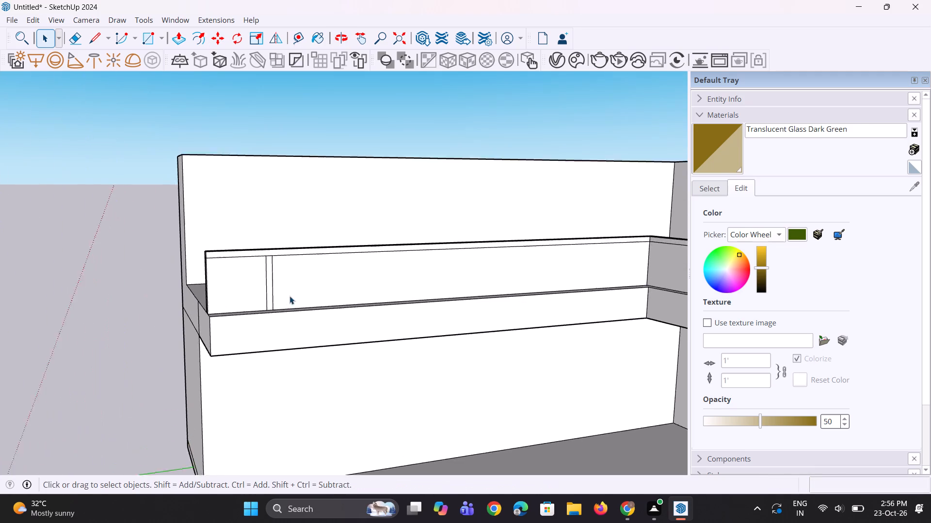
pyautogui.scroll(3, 289, 296)
pyautogui.moveTo(250, 300); pyautogui.dragTo(246, 329, button='middle')
pyautogui.click(267, 301)
pyautogui.scroll(3, 266, 315)
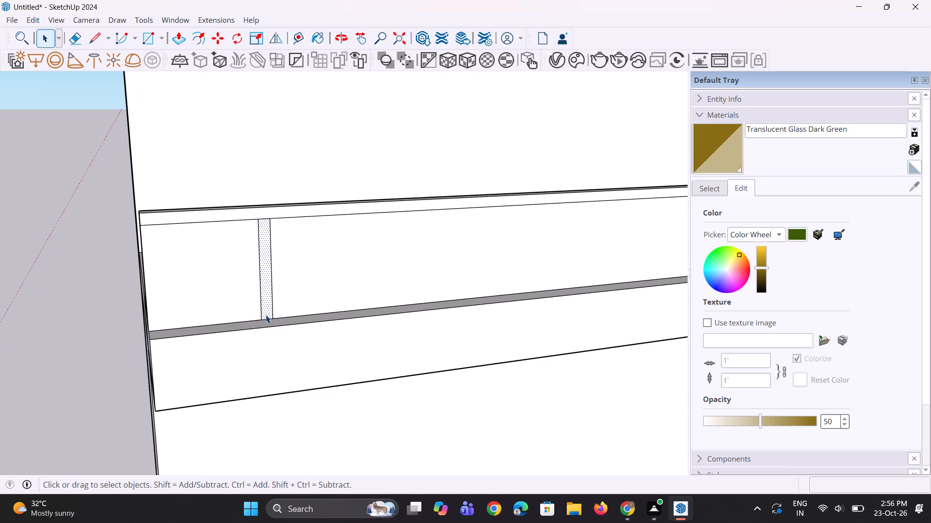
pyautogui.press('m')
pyautogui.click(260, 317)
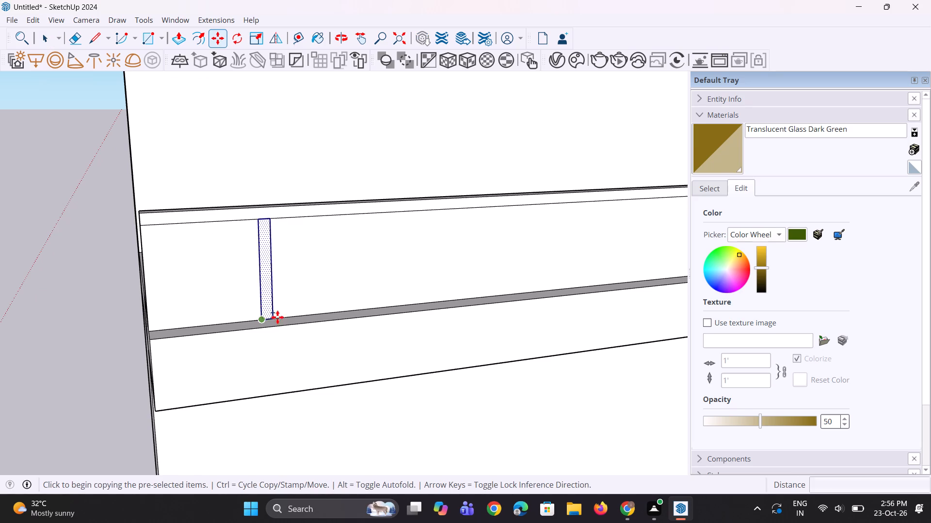
pyautogui.click(436, 300)
pyautogui.write('*3')
pyautogui.press('Return')
pyautogui.scroll(-9, 420, 320)
pyautogui.moveTo(420, 320); pyautogui.dragTo(430, 299, button='middle')
pyautogui.press('space')
pyautogui.press('space')
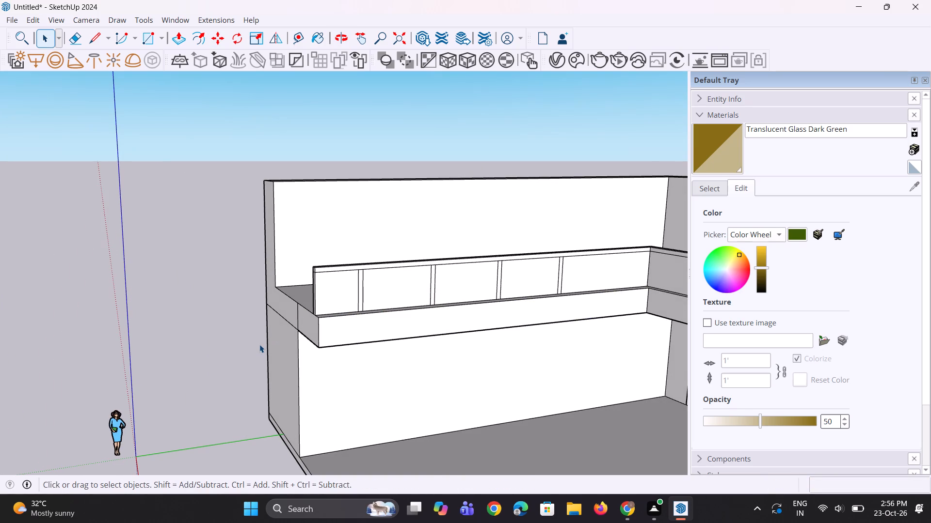
pyautogui.click(259, 344)
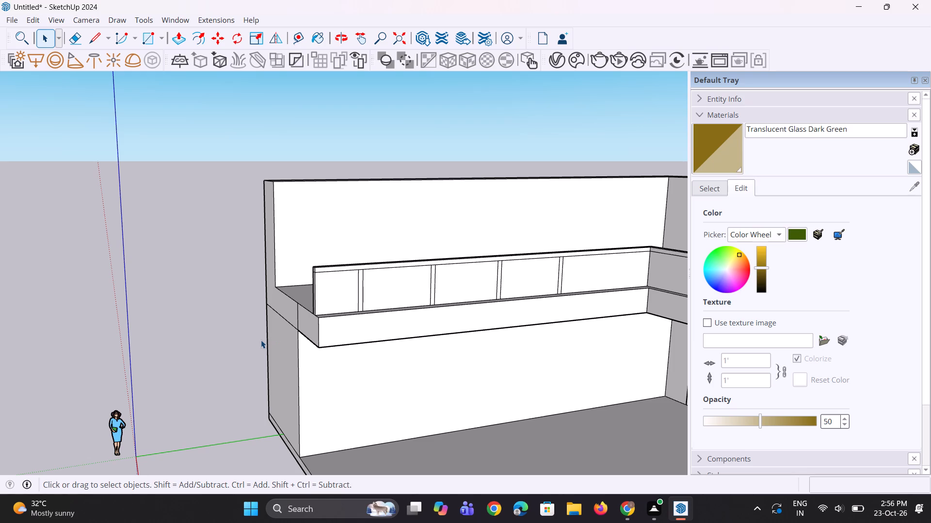
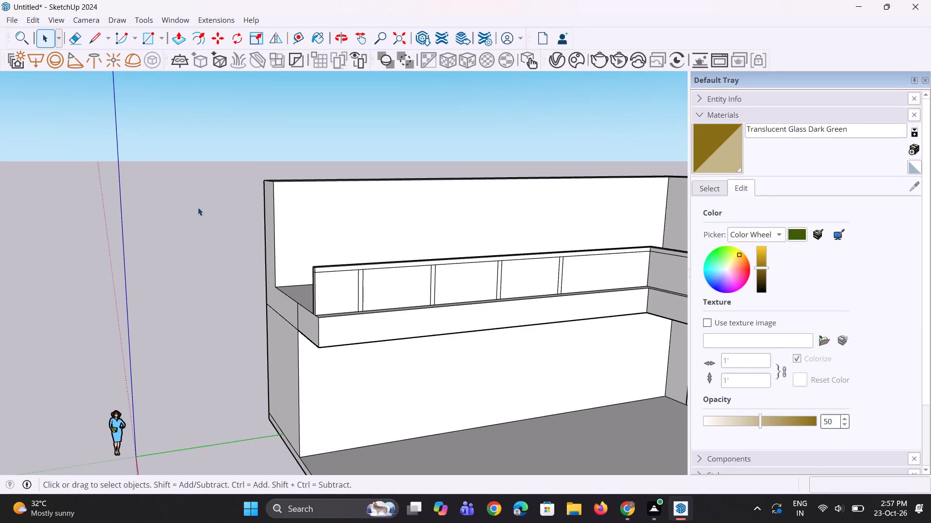
# Copy the side parapet's last narrow strip about 10' 6 7/16" along the face towards the inner corner.
pyautogui.scroll(-5, 210, 243)
pyautogui.moveTo(211, 248); pyautogui.dragTo(257, 271, button='middle')
pyautogui.scroll(-4, 315, 263)
pyautogui.moveTo(436, 277); pyautogui.dragTo(468, 277, button='middle')
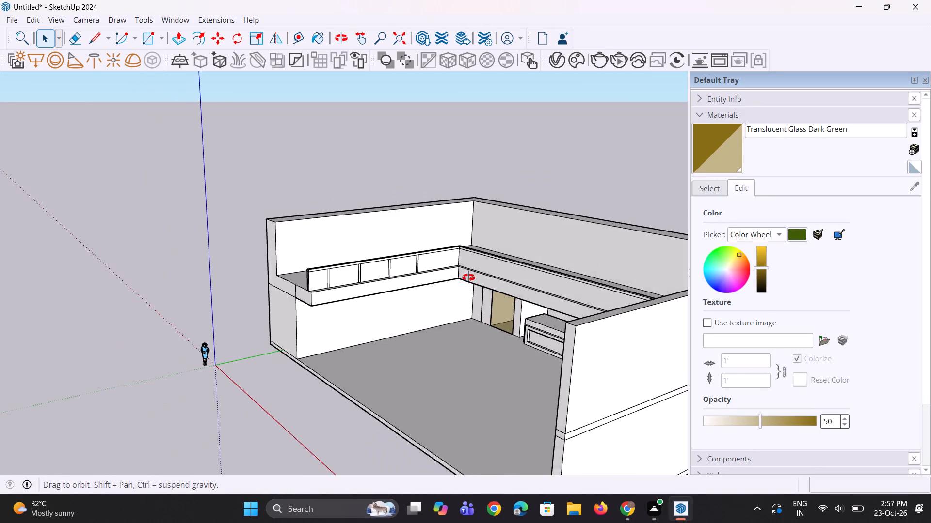
pyautogui.moveTo(468, 277); pyautogui.dragTo(471, 277, button='middle')
pyautogui.scroll(9, 451, 264)
pyautogui.click(384, 270)
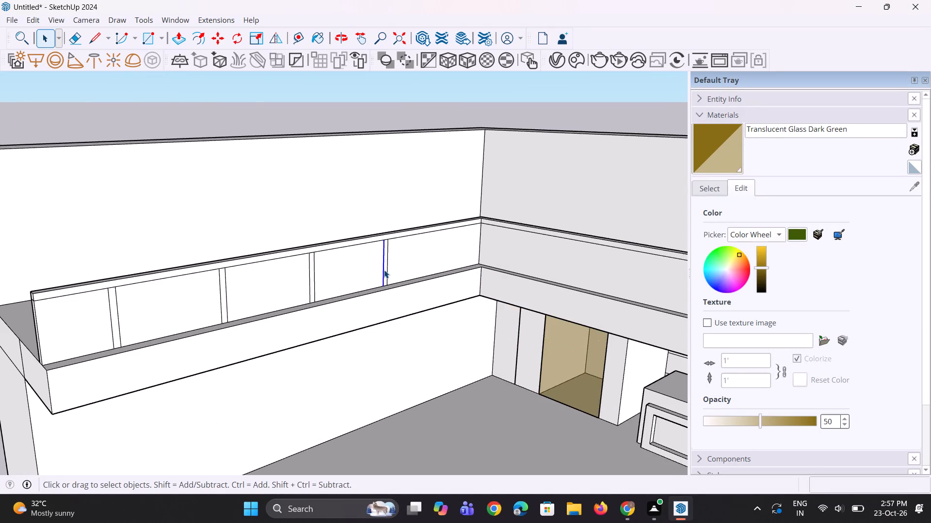
pyautogui.scroll(3, 385, 271)
pyautogui.click(387, 272)
pyautogui.scroll(2, 388, 272)
pyautogui.click(385, 275)
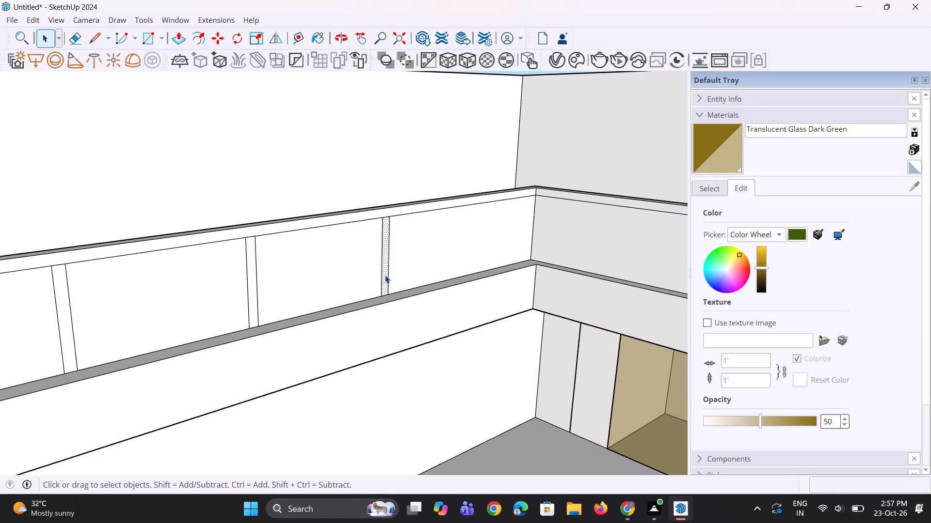
pyautogui.press('m')
pyautogui.scroll(3, 397, 291)
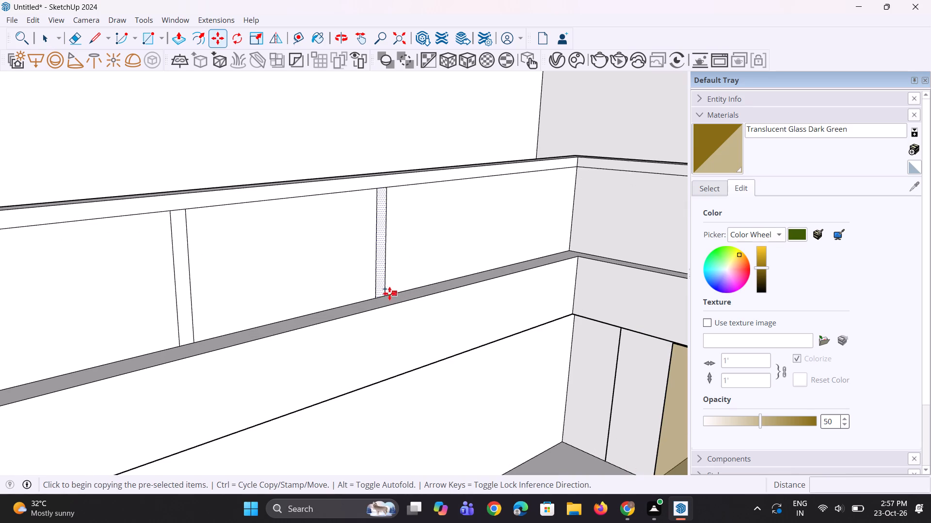
pyautogui.click(375, 299)
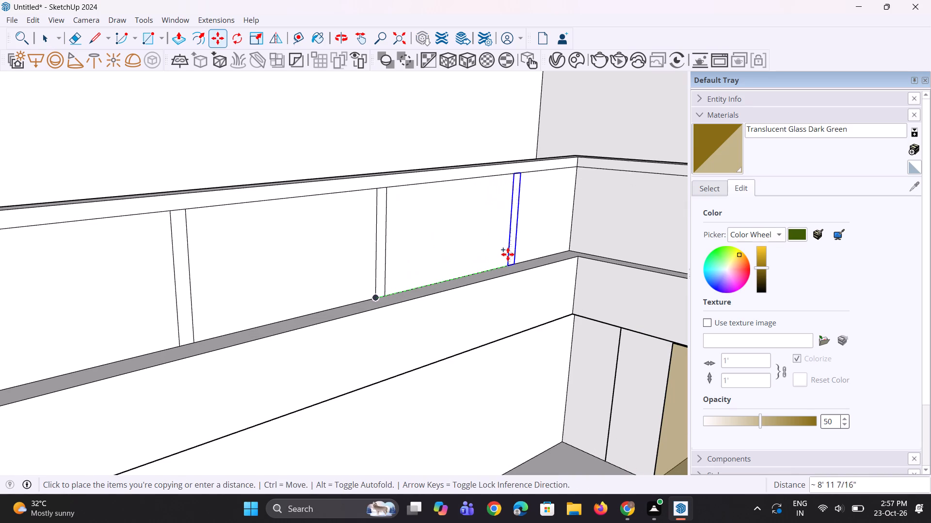
pyautogui.click(524, 251)
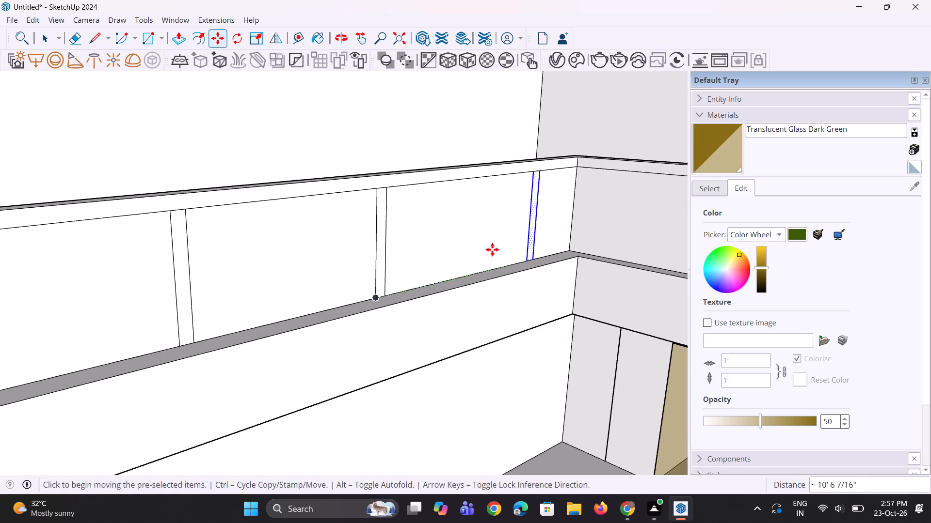
pyautogui.scroll(-4, 487, 248)
pyautogui.moveTo(503, 256); pyautogui.dragTo(541, 261, button='middle')
pyautogui.press('space')
pyautogui.press('space')
# Copy the parapet's vertical inner-corner edge along the base line onto the back parapet's face.
pyautogui.click(548, 218)
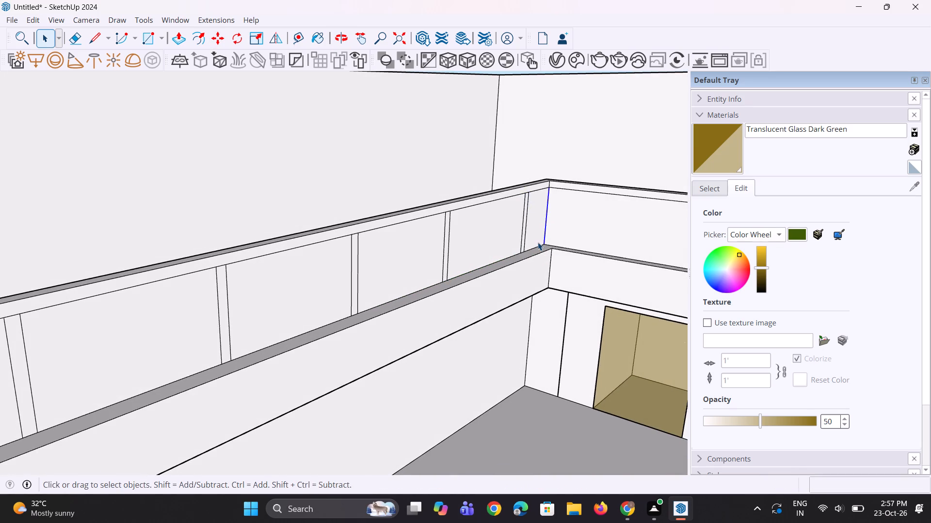
pyautogui.scroll(-9, 538, 242)
pyautogui.moveTo(543, 275); pyautogui.dragTo(556, 259, button='middle')
pyautogui.scroll(3, 547, 274)
pyautogui.press('m')
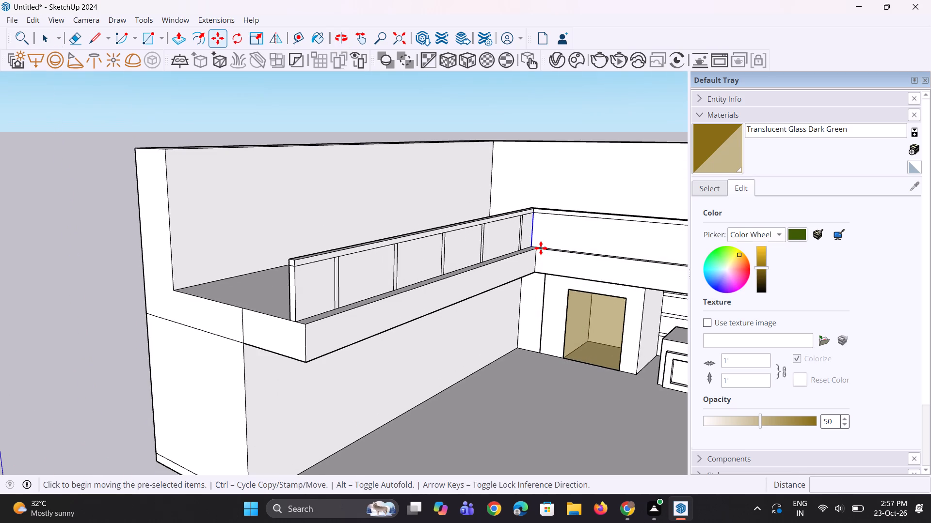
pyautogui.scroll(11, 541, 248)
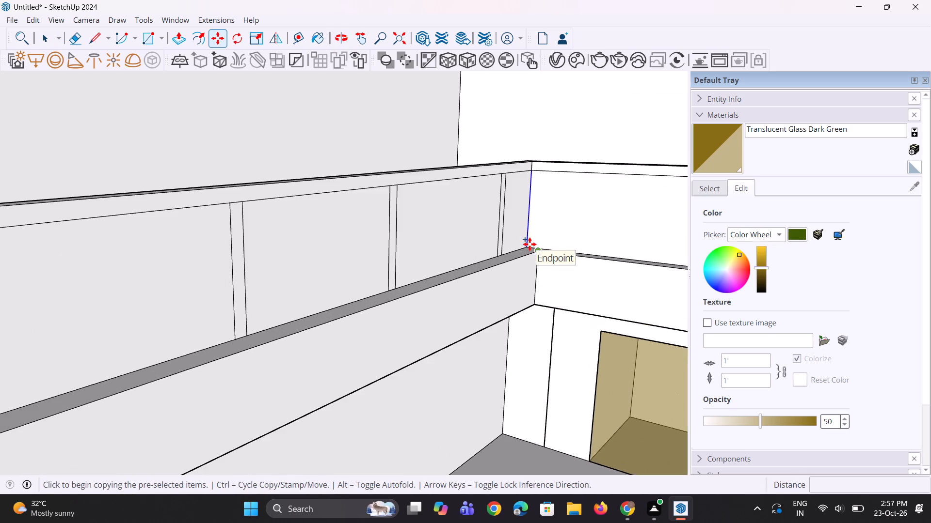
pyautogui.scroll(2, 530, 244)
pyautogui.click(526, 249)
pyautogui.scroll(-10, 594, 249)
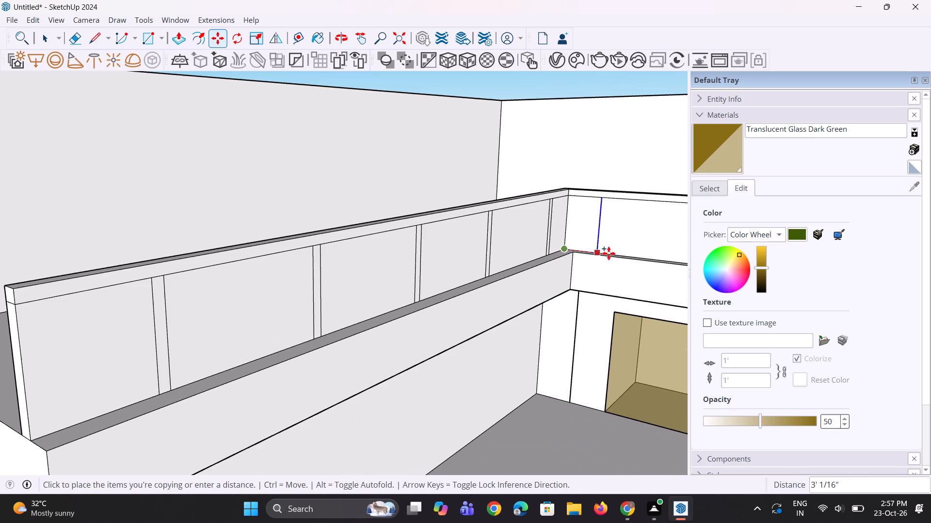
pyautogui.click(670, 257)
# Move the copied vertical line on the back parapet 1' 8" towards the inner corner.
pyautogui.scroll(-5, 407, 285)
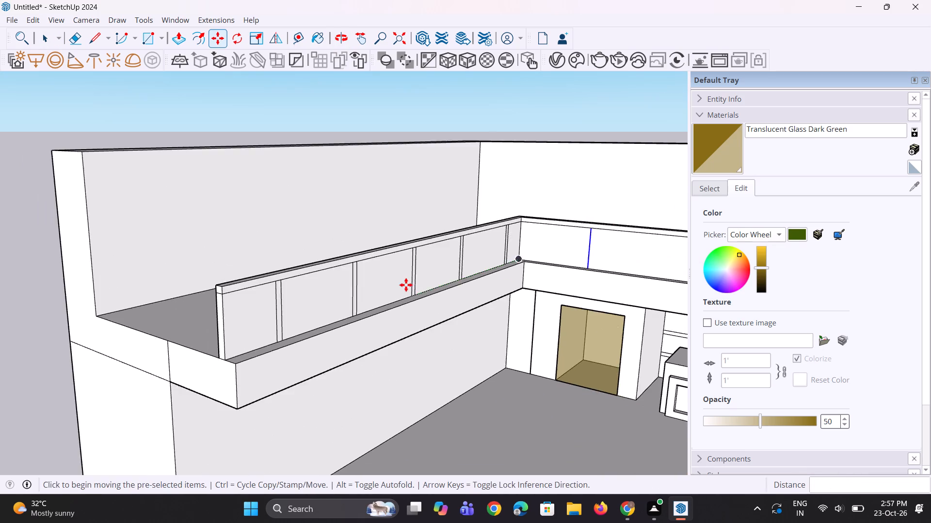
pyautogui.scroll(-5, 406, 285)
pyautogui.moveTo(505, 311); pyautogui.dragTo(544, 307, button='middle')
pyautogui.scroll(1, 544, 307)
pyautogui.scroll(16, 521, 262)
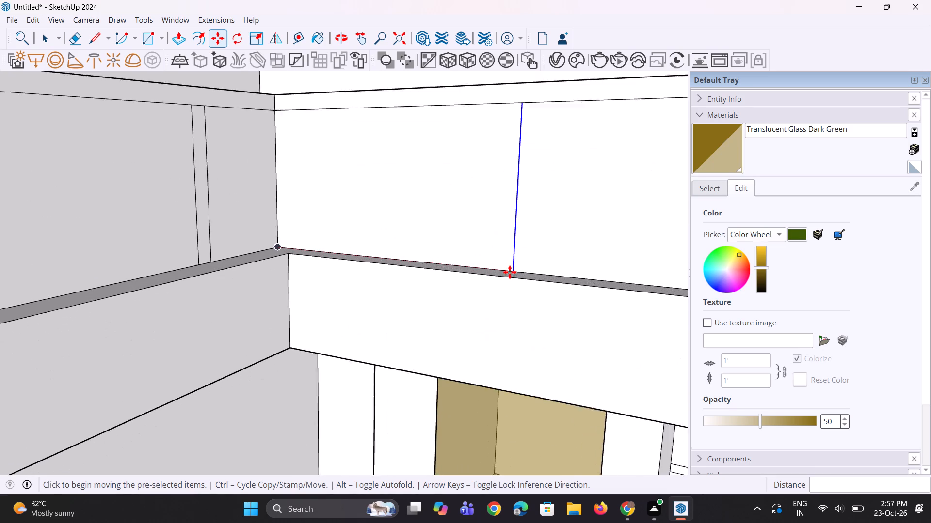
pyautogui.scroll(2, 510, 272)
pyautogui.click(512, 272)
pyautogui.click(452, 260)
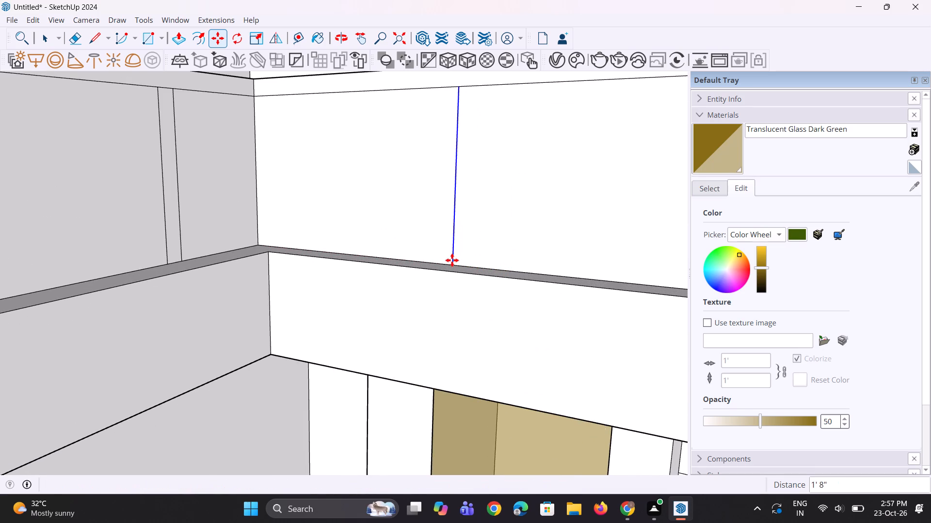
# Copy the vertical line about 5 1/4" along the back parapet's base to outline a narrow strip.
pyautogui.press('m')
pyautogui.keyDown('ctrl'); pyautogui.scroll(2, 453, 261); pyautogui.keyUp('ctrl')
pyautogui.click(456, 267)
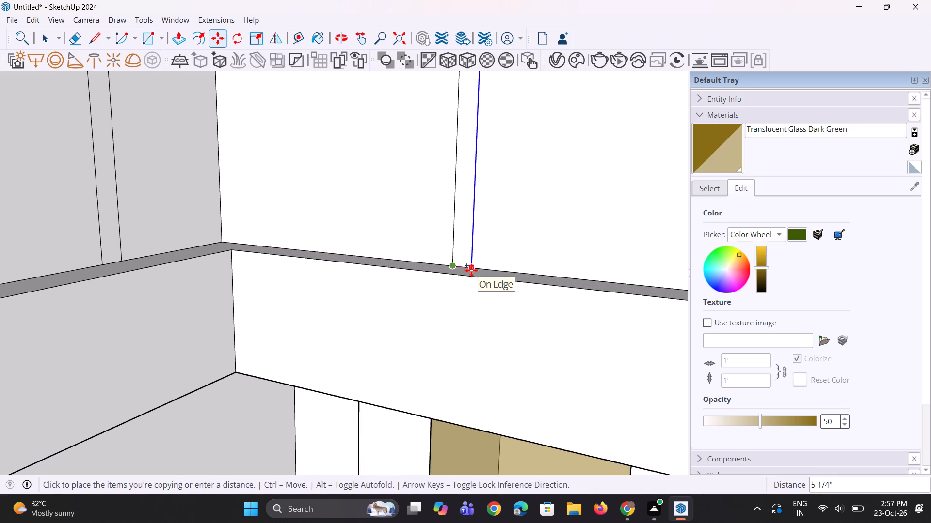
pyautogui.click(470, 270)
pyautogui.scroll(-11, 471, 270)
pyautogui.press('space')
pyautogui.press('space')
# Copy the narrow strip about 10' 11 7/16" along the back parapet's face and repeat it as a *3 array.
pyautogui.scroll(2, 472, 260)
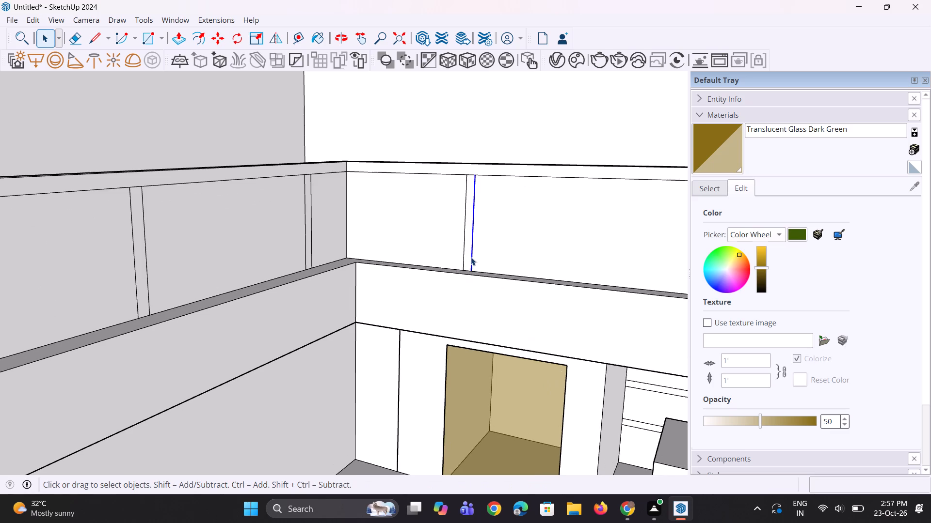
pyautogui.click(468, 254)
pyautogui.moveTo(478, 289); pyautogui.dragTo(497, 290, button='middle')
pyautogui.scroll(-1, 494, 288)
pyautogui.press('m')
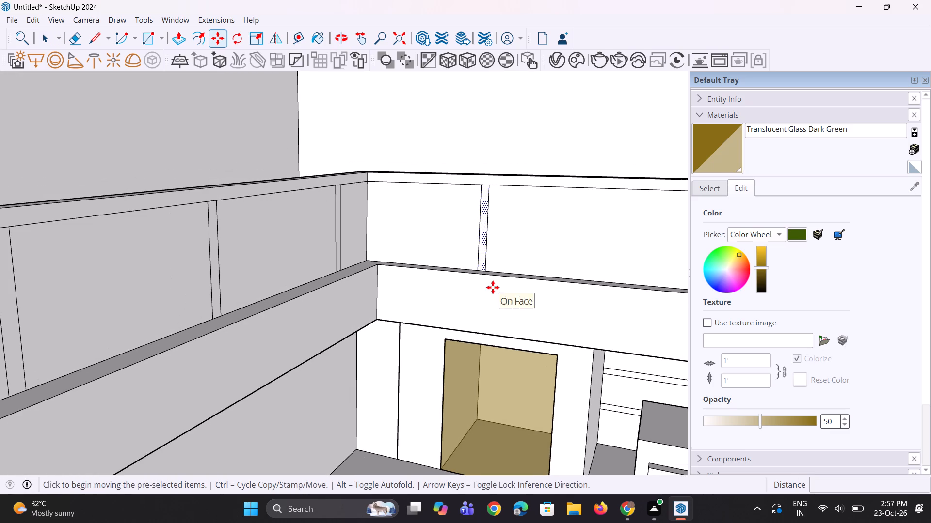
pyautogui.click(476, 268)
pyautogui.scroll(-6, 520, 268)
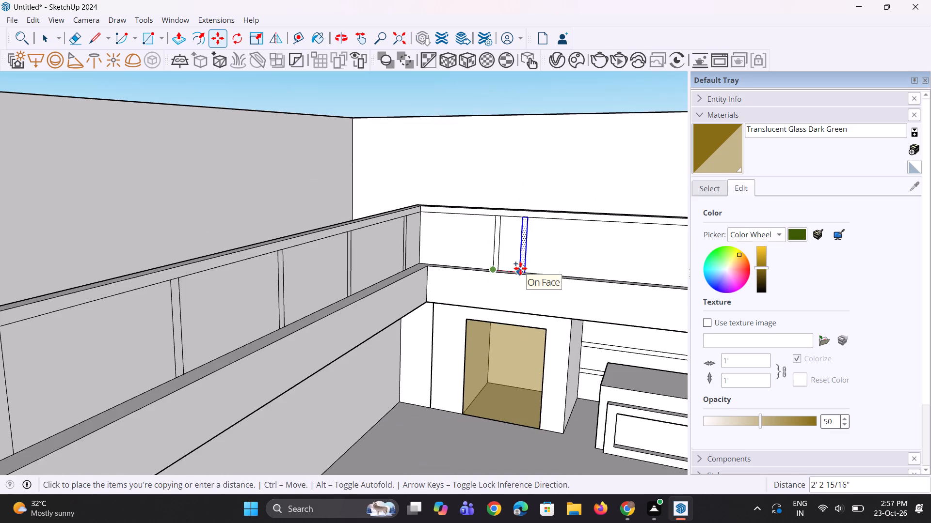
pyautogui.scroll(-3, 520, 268)
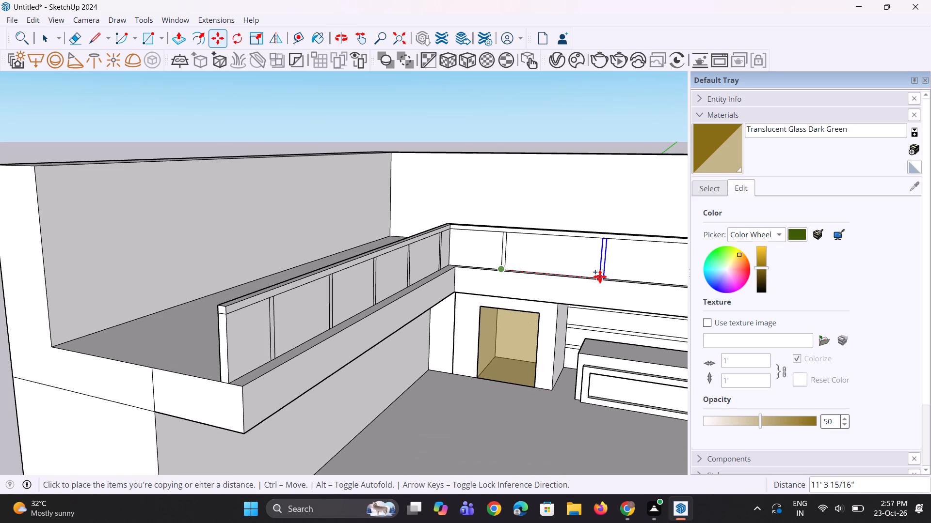
pyautogui.scroll(7, 599, 277)
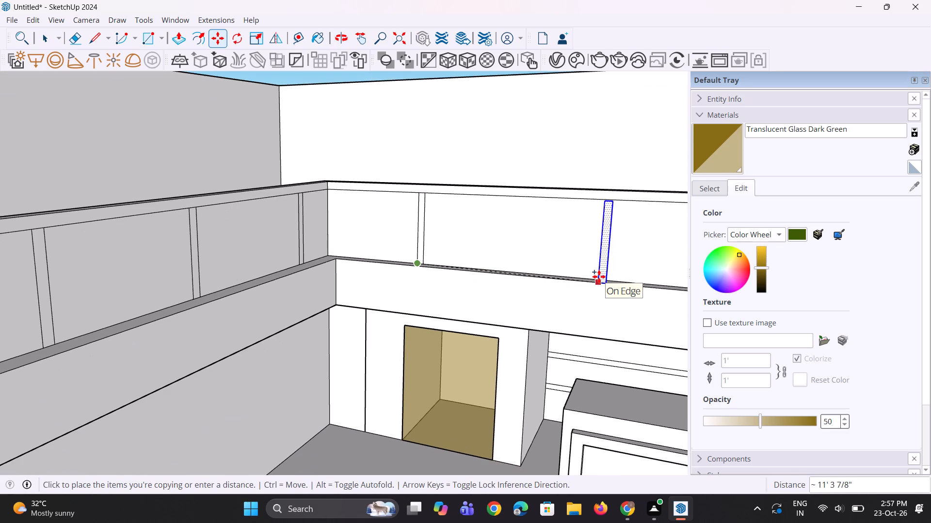
pyautogui.click(594, 275)
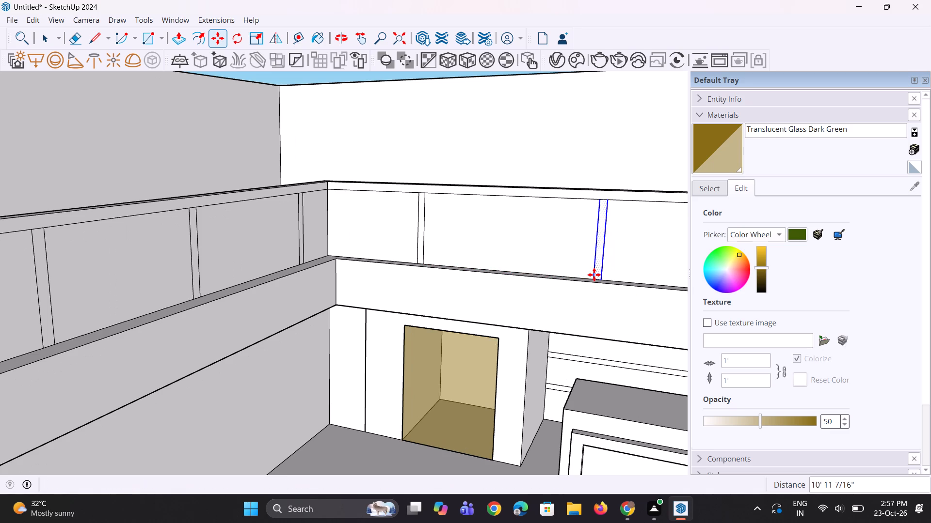
pyautogui.write('*3')
pyautogui.press('Return')
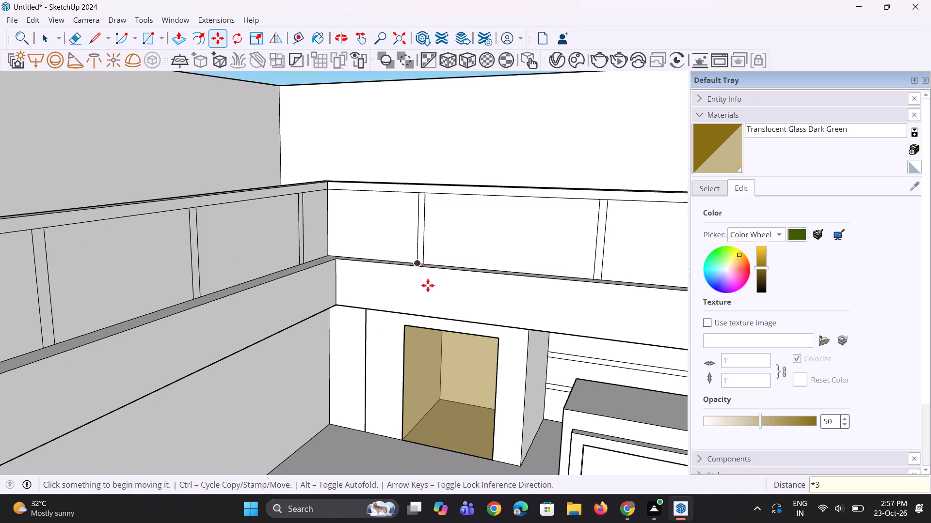
pyautogui.scroll(-15, 428, 285)
pyautogui.moveTo(486, 322); pyautogui.dragTo(500, 317, button='middle')
pyautogui.scroll(1, 502, 315)
pyautogui.press('space')
# Copy the back parapet's last strip about 9' 4 5/8" away from the corner and repeat it as a *3 array.
pyautogui.scroll(3, 517, 307)
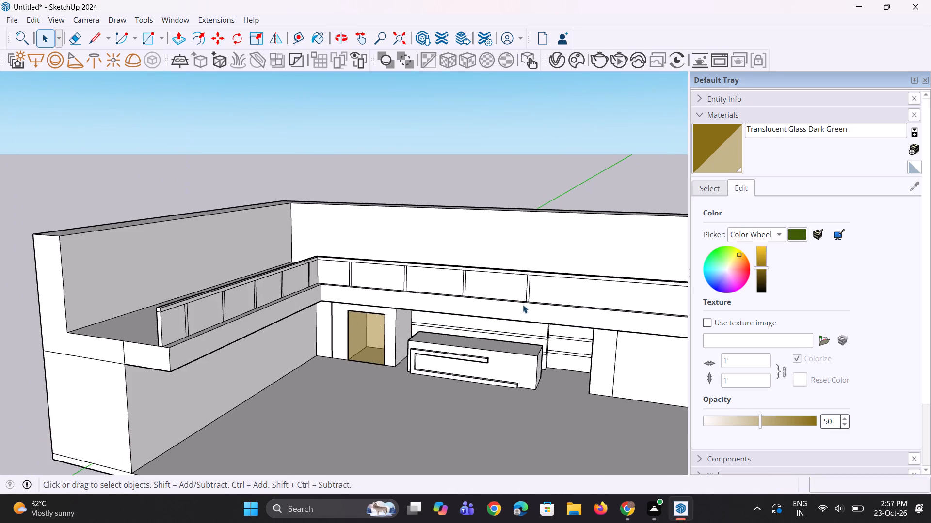
pyautogui.scroll(7, 523, 305)
pyautogui.press('space')
pyautogui.click(530, 291)
pyautogui.moveTo(530, 311); pyautogui.dragTo(554, 319, button='middle')
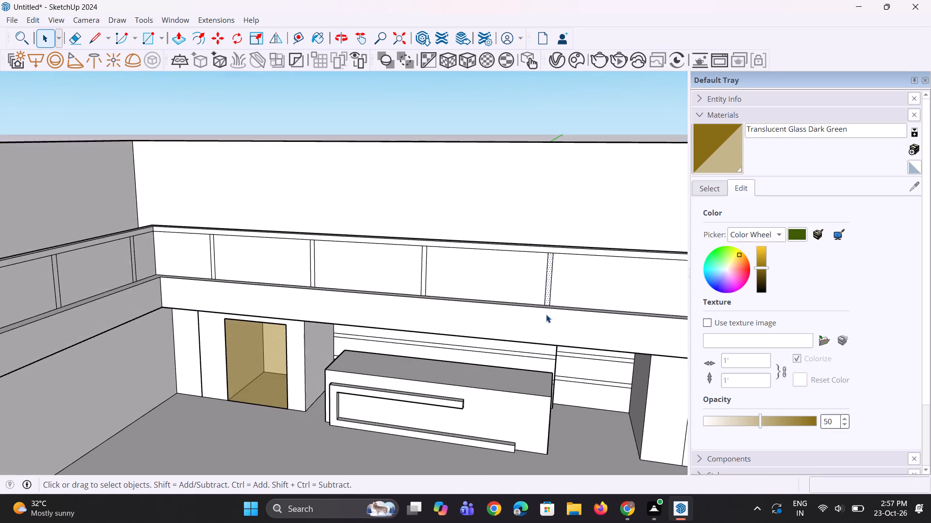
pyautogui.scroll(6, 545, 311)
pyautogui.press('m')
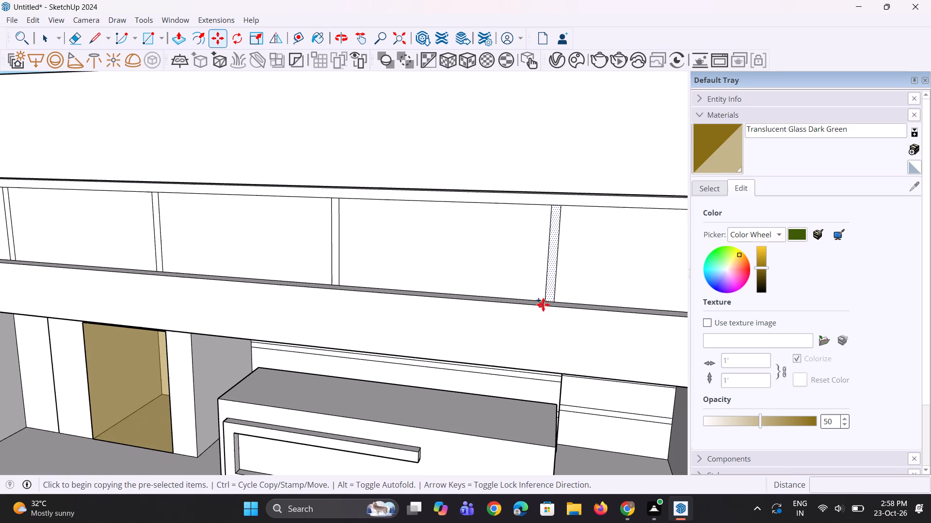
pyautogui.scroll(8, 545, 300)
pyautogui.click(545, 300)
pyautogui.scroll(-2, 500, 311)
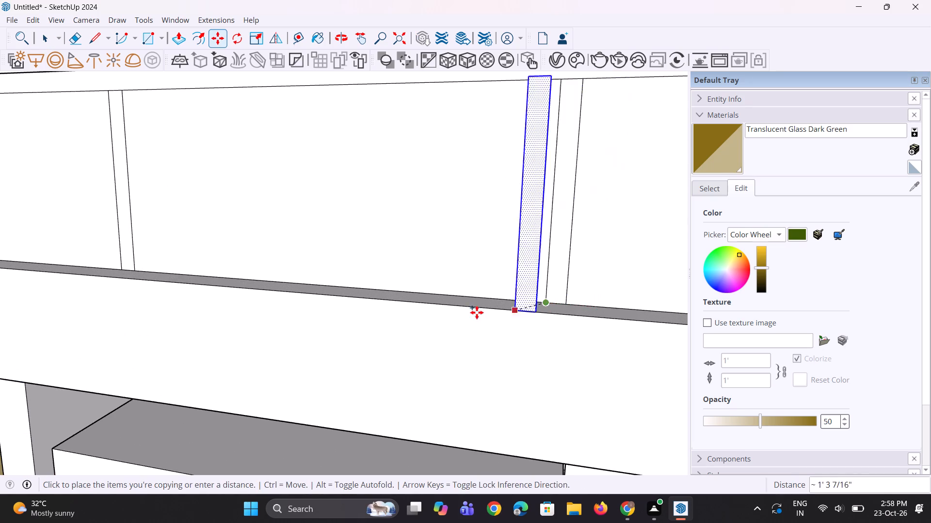
pyautogui.scroll(-3, 477, 312)
pyautogui.scroll(-13, 360, 303)
pyautogui.scroll(5, 479, 294)
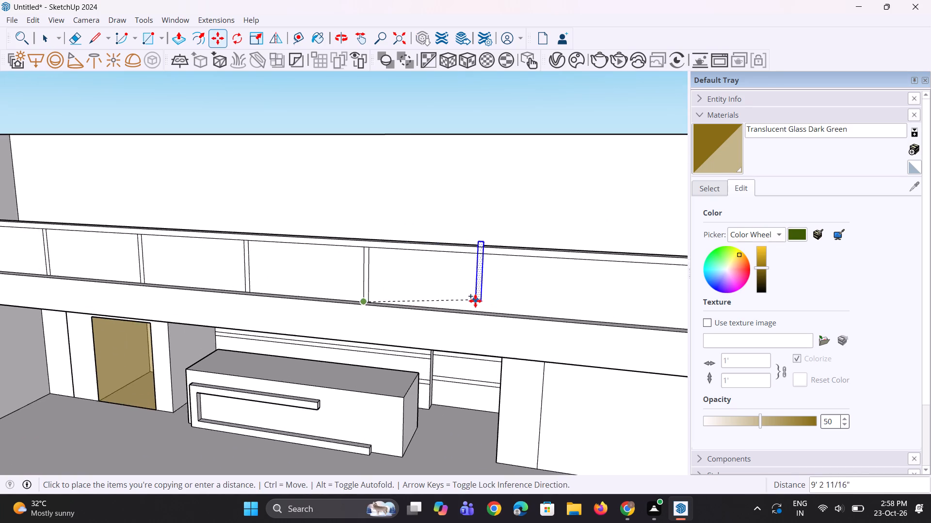
pyautogui.scroll(2, 475, 301)
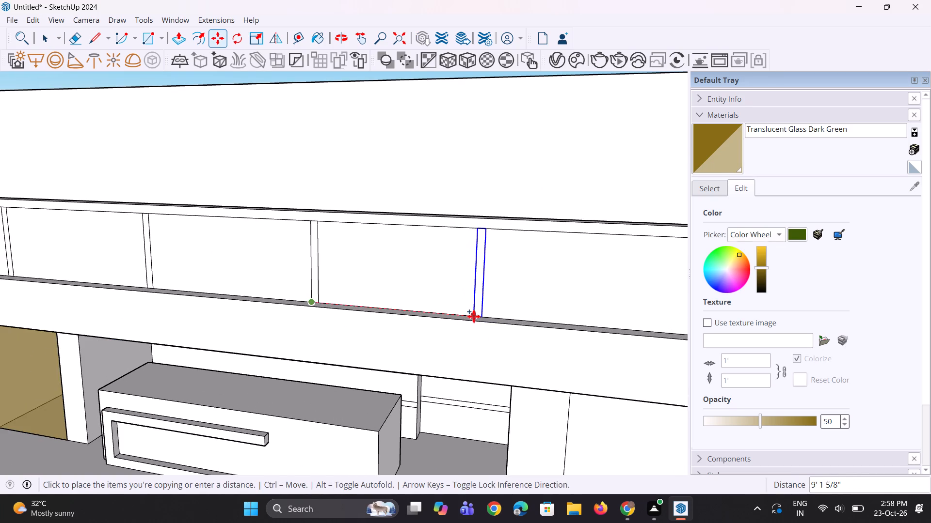
pyautogui.click(479, 317)
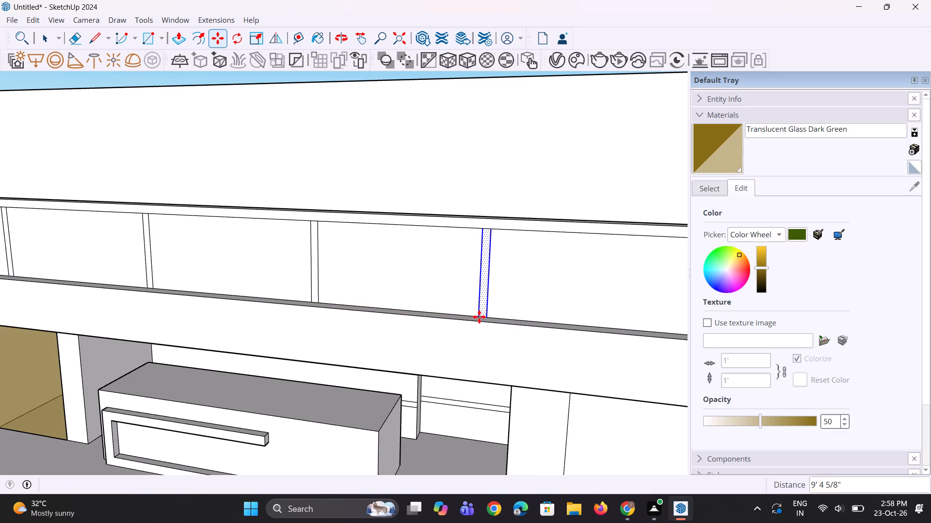
pyautogui.write('*3')
pyautogui.press('Return')
pyautogui.scroll(-16, 305, 325)
pyautogui.moveTo(383, 321); pyautogui.dragTo(412, 308, button='middle')
pyautogui.scroll(1, 412, 308)
pyautogui.moveTo(412, 308); pyautogui.dragTo(452, 287, button='middle')
pyautogui.press('space')
pyautogui.press('space')
# Paint six back parapet panels between the strips with Translucent Glass Gray, working from the end far from the doorway.
pyautogui.scroll(5, 463, 310)
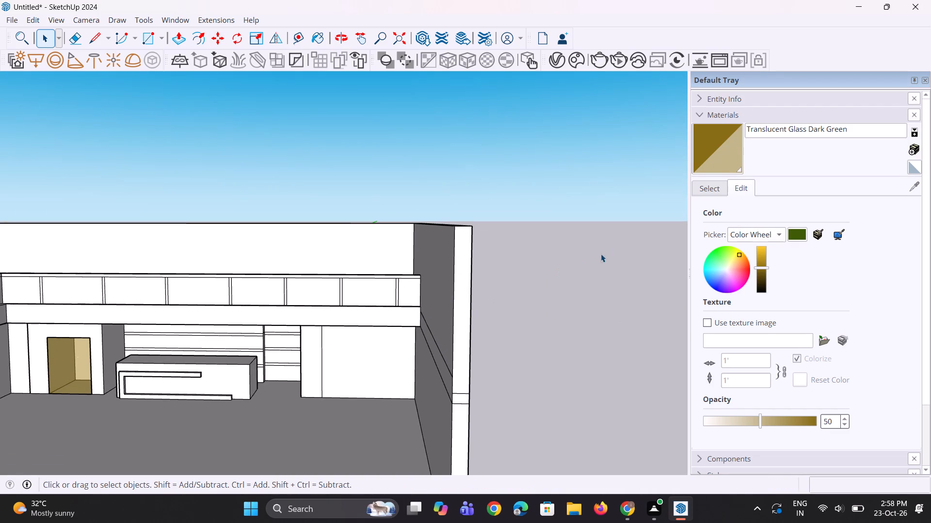
pyautogui.click(717, 193)
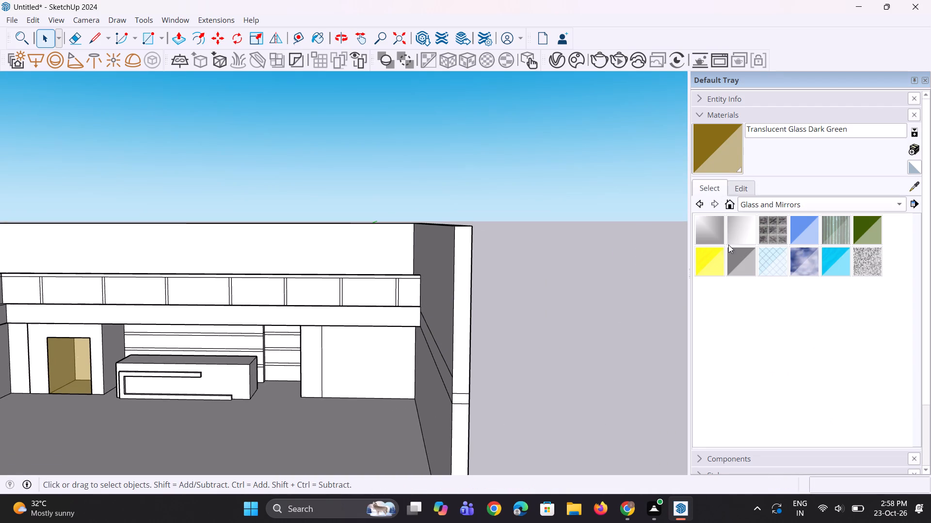
pyautogui.click(739, 267)
pyautogui.scroll(3, 372, 285)
pyautogui.click(376, 289)
pyautogui.click(419, 296)
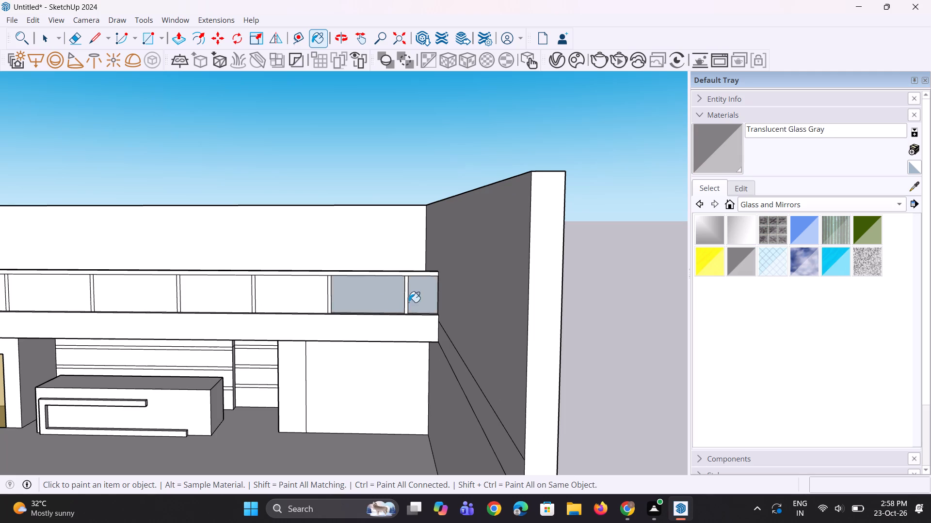
pyautogui.click(316, 305)
pyautogui.scroll(-4, 353, 298)
pyautogui.scroll(1, 274, 309)
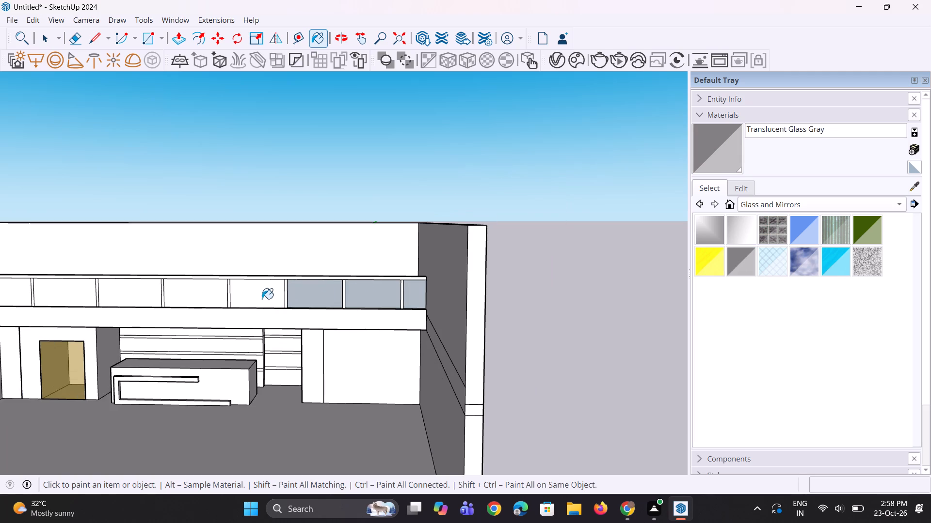
pyautogui.click(262, 299)
pyautogui.click(213, 299)
pyautogui.click(151, 300)
pyautogui.scroll(-4, 273, 302)
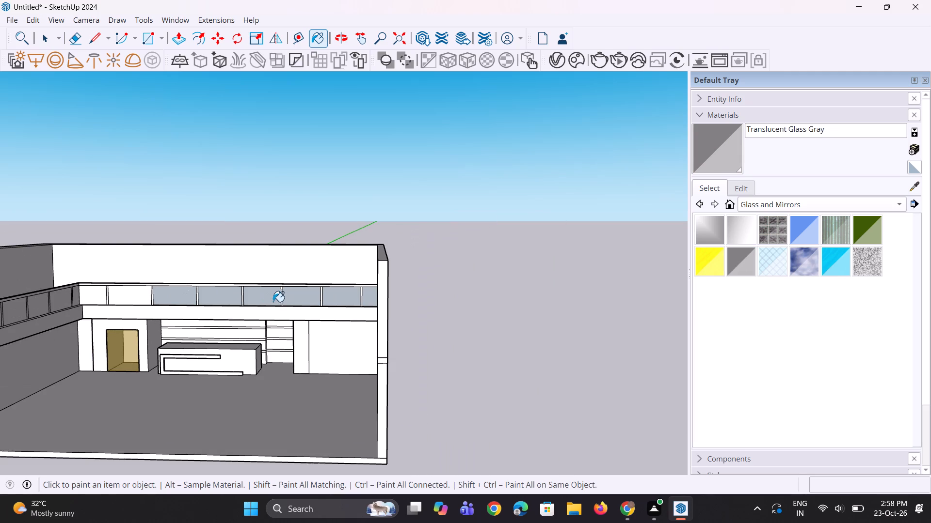
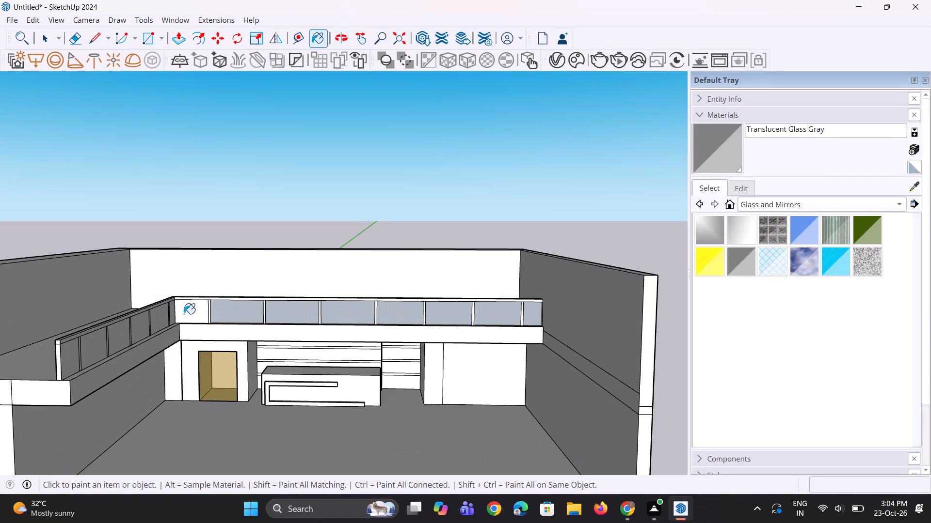
# Paint the back parapet's corner panel and the side parapet's inner panels with Translucent Glass Gray.
pyautogui.click(184, 314)
pyautogui.scroll(3, 174, 322)
pyautogui.click(163, 317)
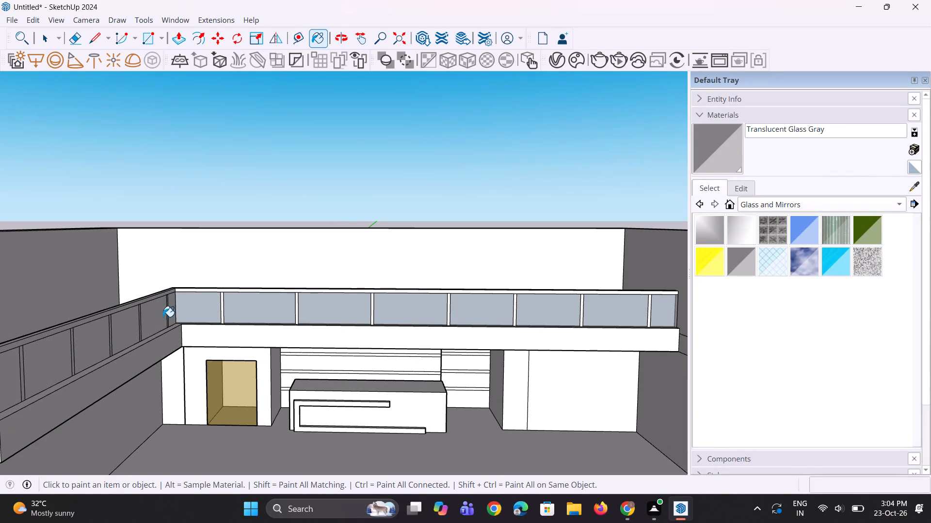
pyautogui.click(173, 308)
pyautogui.scroll(3, 105, 359)
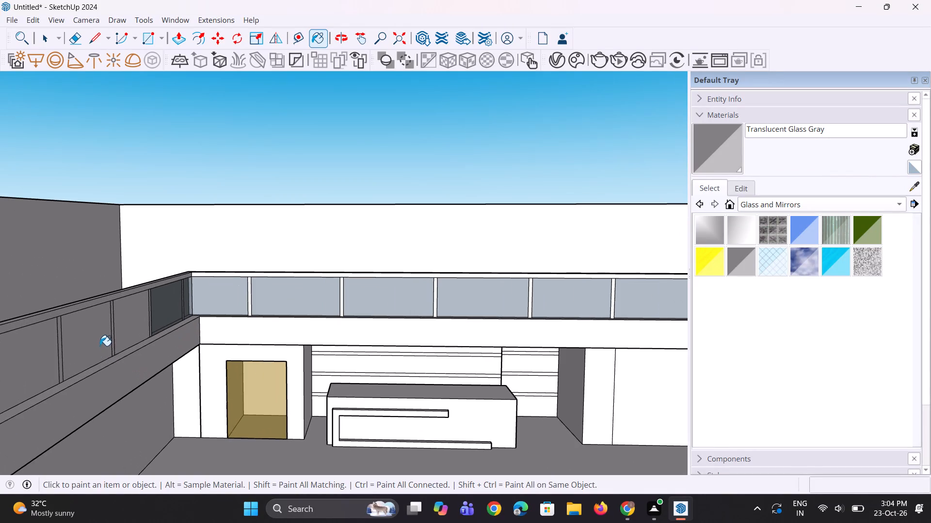
pyautogui.click(99, 344)
pyautogui.scroll(-6, 197, 316)
pyautogui.scroll(3, 168, 323)
pyautogui.click(168, 323)
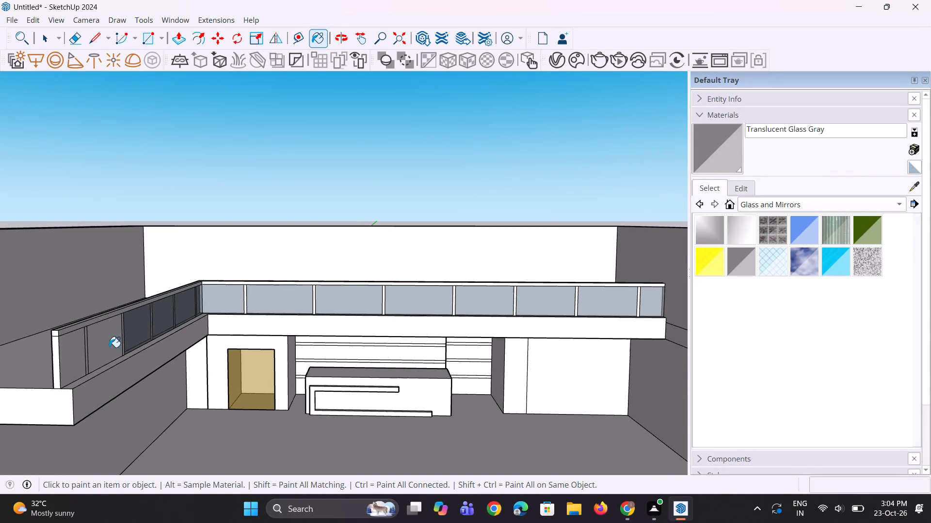
pyautogui.click(109, 347)
pyautogui.click(78, 358)
# Paint the ledge-side faces of the side and back parapets with Translucent Glass Gray.
pyautogui.scroll(1, 126, 382)
pyautogui.moveTo(128, 382); pyautogui.dragTo(258, 371, button='middle')
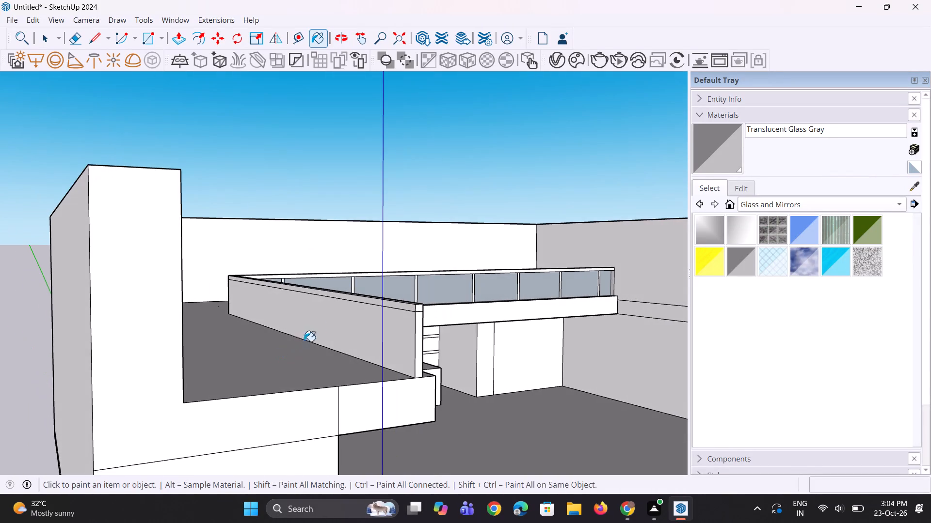
pyautogui.click(315, 328)
pyautogui.moveTo(349, 298); pyautogui.dragTo(264, 493, button='middle')
pyautogui.scroll(-4, 440, 123)
pyautogui.scroll(1, 275, 278)
pyautogui.moveTo(275, 277); pyautogui.dragTo(633, 293, button='middle')
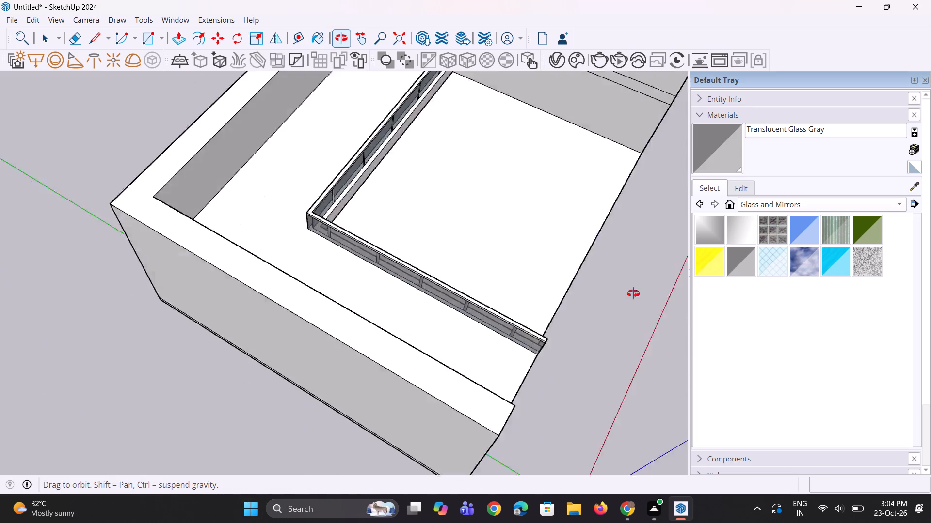
pyautogui.moveTo(633, 293); pyautogui.dragTo(653, 270, button='middle')
pyautogui.moveTo(225, 196); pyautogui.dragTo(349, 126, button='middle')
pyautogui.scroll(1, 225, 196)
pyautogui.scroll(3, 309, 153)
pyautogui.click(308, 153)
# Push/Pull the back parapet's strip nearest the corner 3 5/16" out from the glass.
pyautogui.moveTo(328, 138); pyautogui.dragTo(235, 178, button='middle')
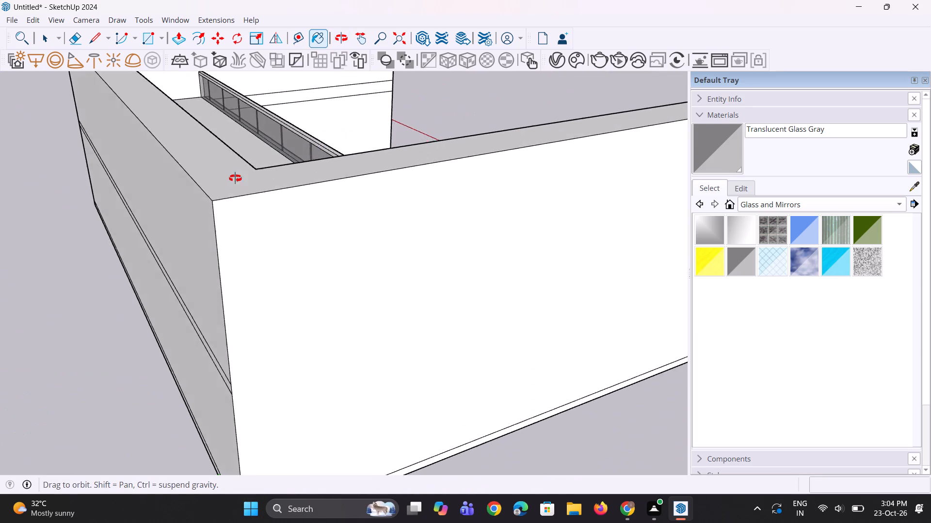
pyautogui.moveTo(235, 178); pyautogui.dragTo(129, 220, button='middle')
pyautogui.scroll(-6, 463, 241)
pyautogui.moveTo(464, 241); pyautogui.dragTo(316, 122, button='middle')
pyautogui.scroll(5, 391, 169)
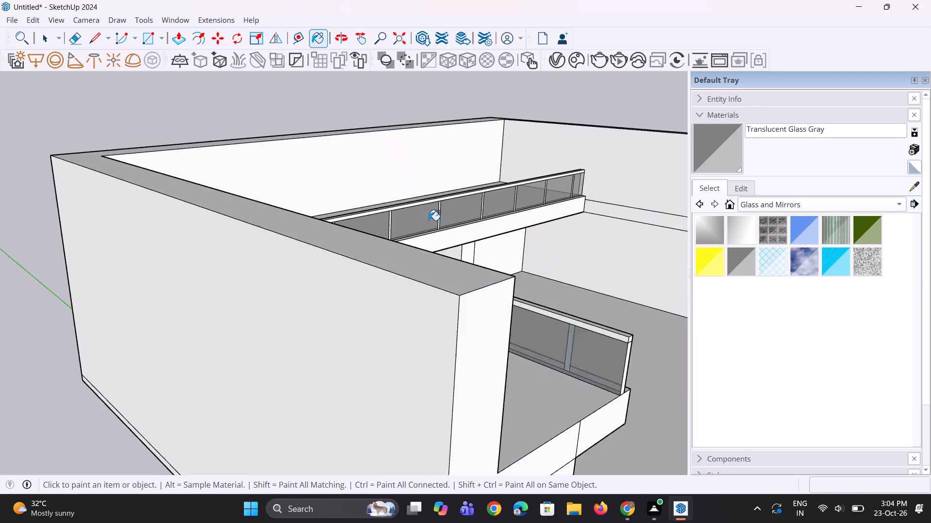
pyautogui.scroll(12, 429, 220)
pyautogui.moveTo(296, 255); pyautogui.dragTo(387, 288, button='middle')
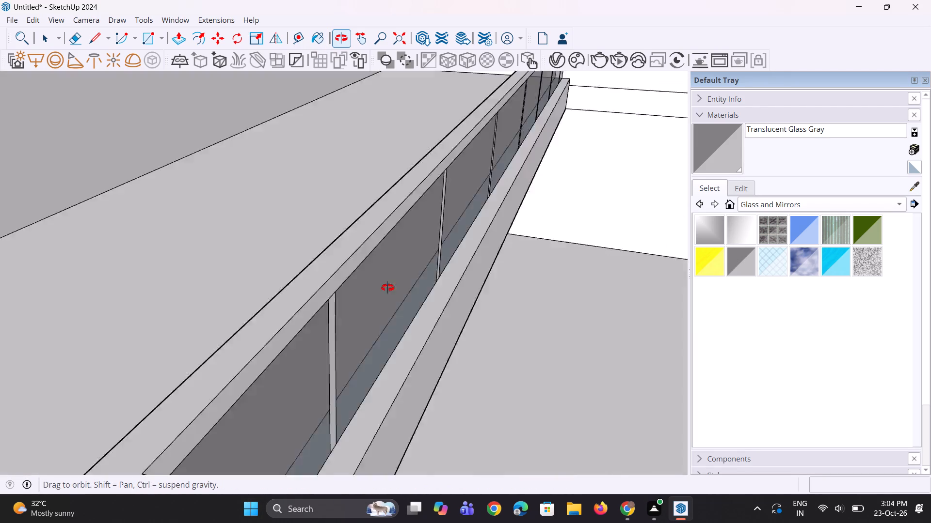
pyautogui.moveTo(387, 288); pyautogui.dragTo(354, 273, button='middle')
pyautogui.scroll(-10, 331, 253)
pyautogui.moveTo(314, 257); pyautogui.dragTo(278, 264, button='middle')
pyautogui.scroll(5, 203, 256)
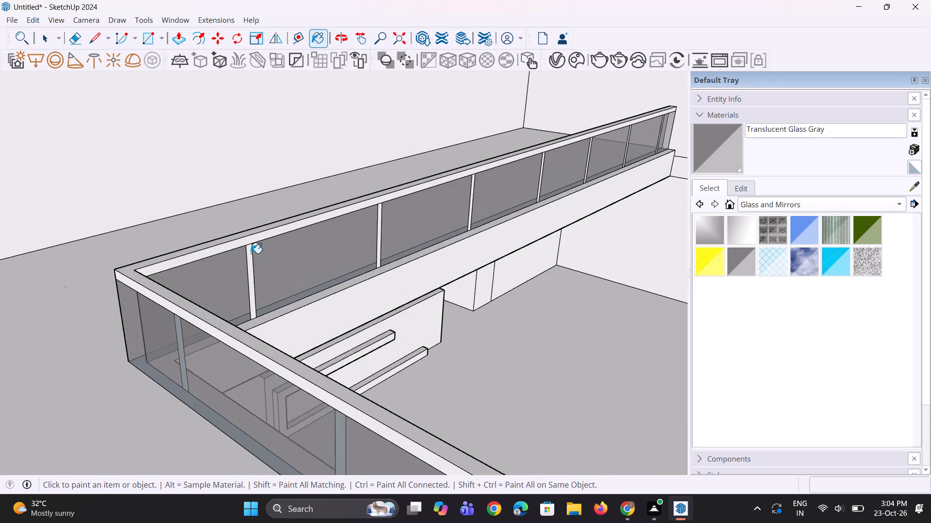
pyautogui.scroll(4, 251, 253)
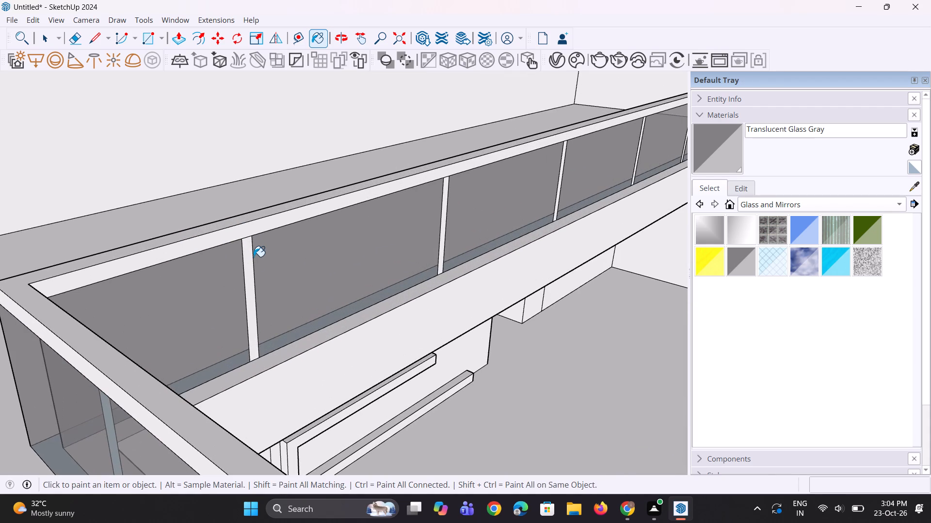
pyautogui.press('p')
pyautogui.click(249, 252)
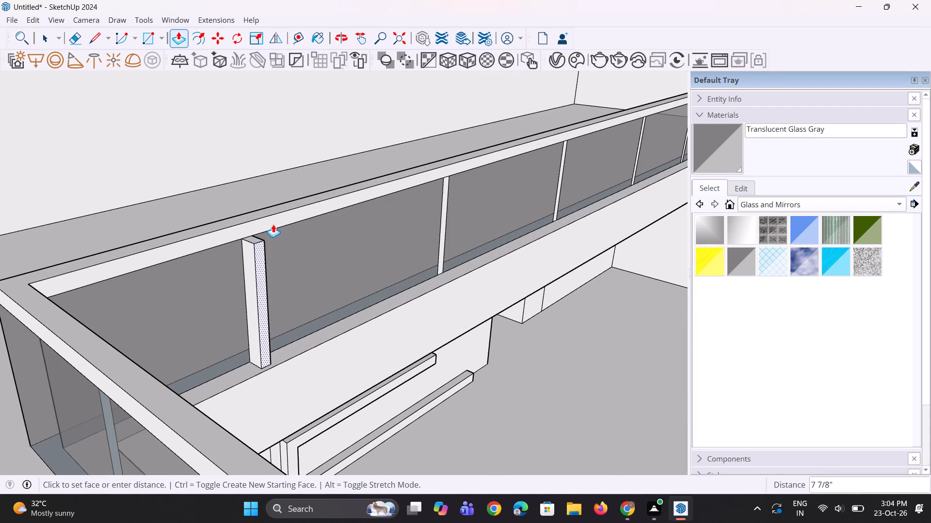
pyautogui.scroll(4, 273, 224)
pyautogui.press('Escape')
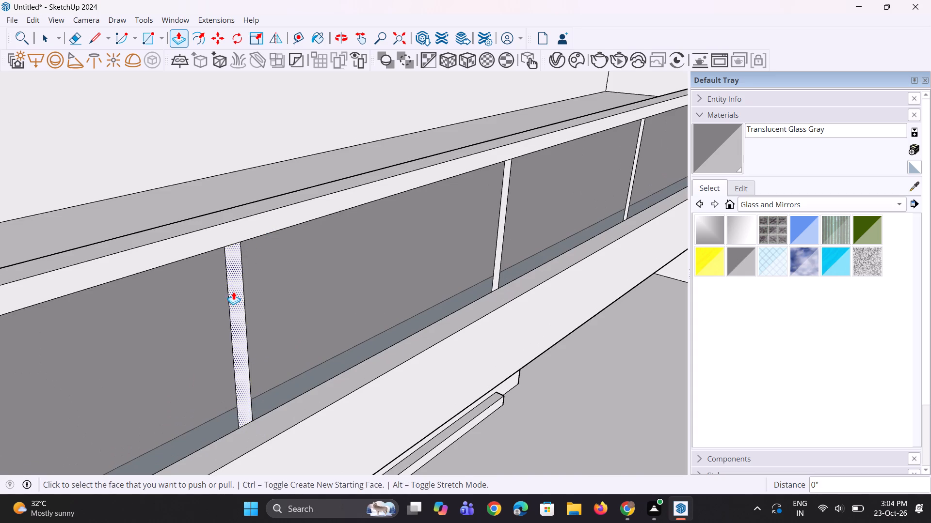
pyautogui.scroll(3, 233, 292)
pyautogui.click(235, 296)
pyautogui.click(244, 304)
# Pull the back parapet's top rail face out 3 5/16", flush with the raised strip.
pyautogui.scroll(-5, 232, 303)
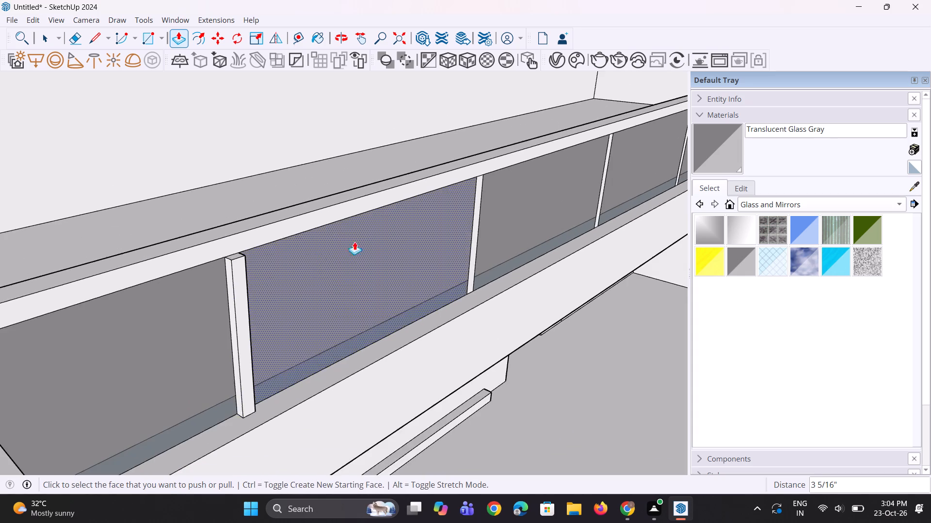
pyautogui.moveTo(362, 238); pyautogui.dragTo(333, 233, button='middle')
pyautogui.click(198, 228)
pyautogui.click(200, 245)
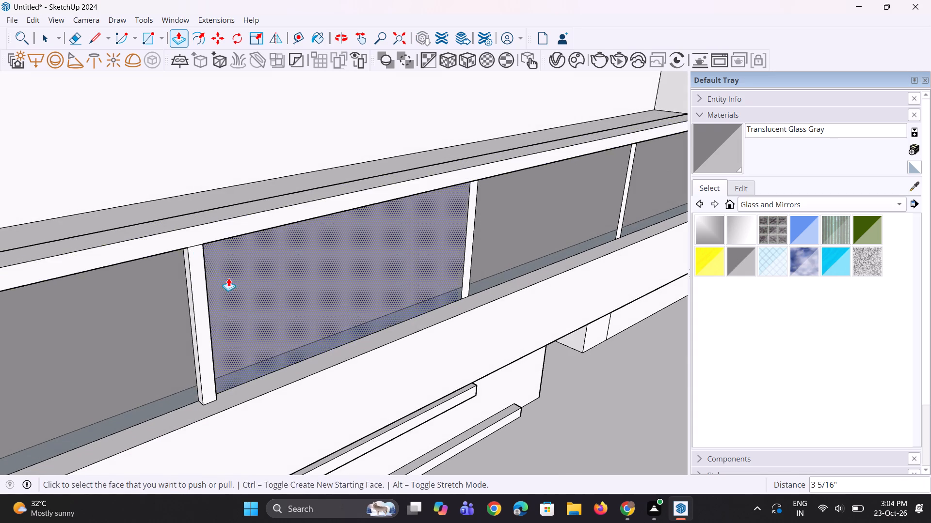
# Repeat the strip extrusion on the back parapet's second to fifth strips from the corner and on its last strip near the open end.
pyautogui.moveTo(238, 283); pyautogui.dragTo(216, 274, button='middle')
pyautogui.scroll(-5, 226, 266)
pyautogui.scroll(3, 459, 224)
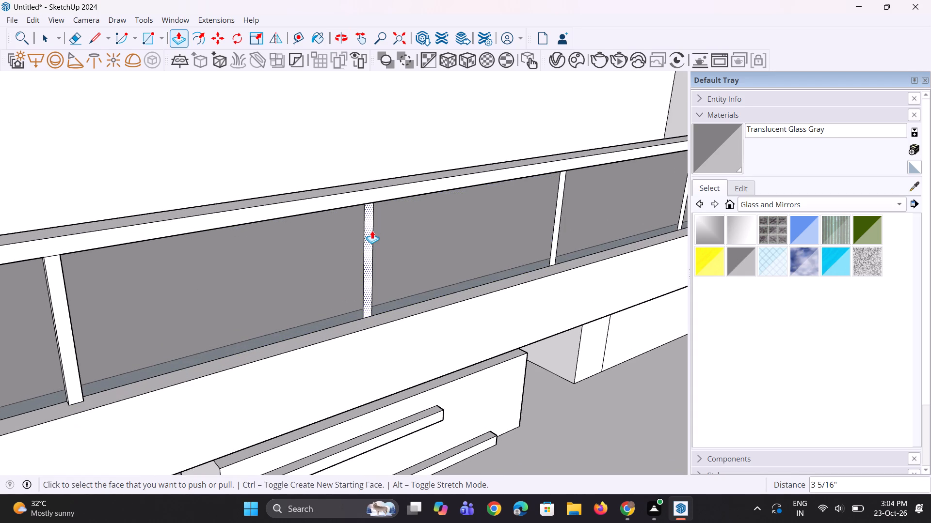
pyautogui.doubleClick(371, 231)
pyautogui.moveTo(380, 250); pyautogui.dragTo(399, 252, button='middle')
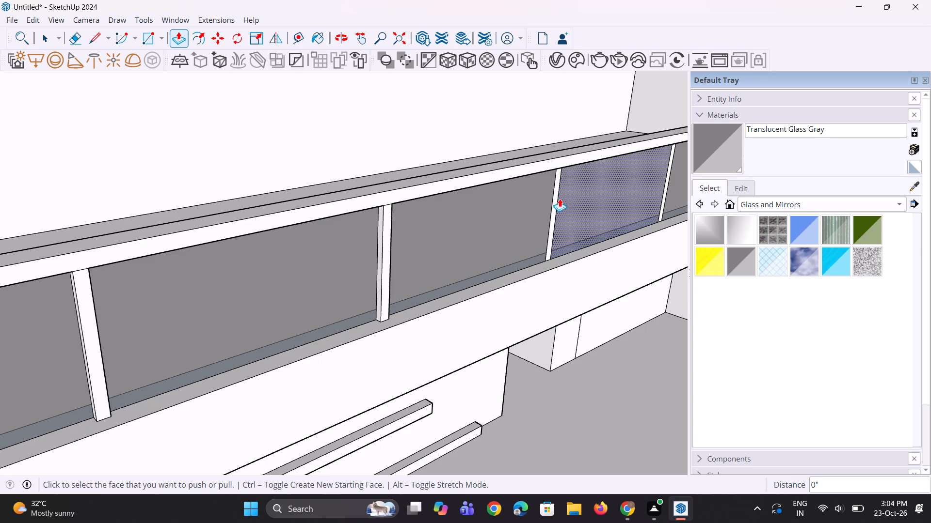
pyautogui.doubleClick(555, 200)
pyautogui.scroll(-7, 374, 301)
pyautogui.scroll(2, 508, 237)
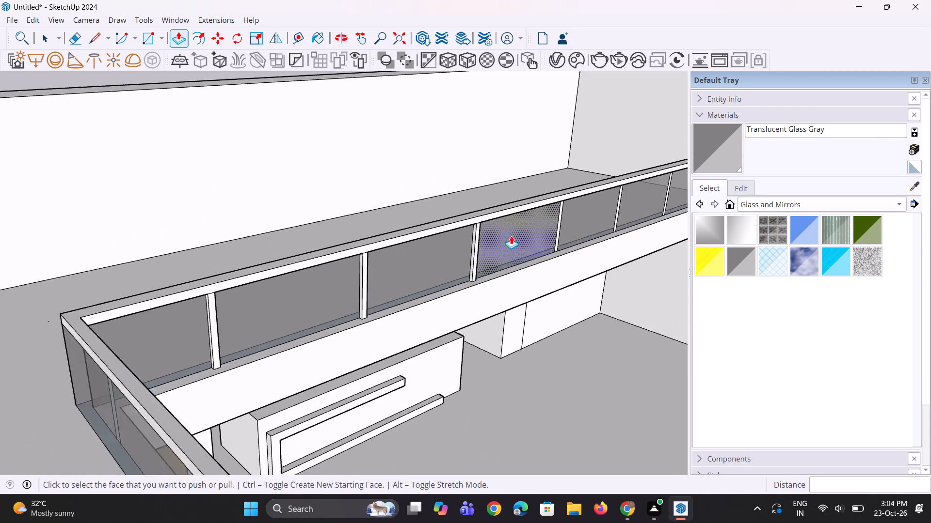
pyautogui.scroll(4, 511, 236)
pyautogui.doubleClick(575, 225)
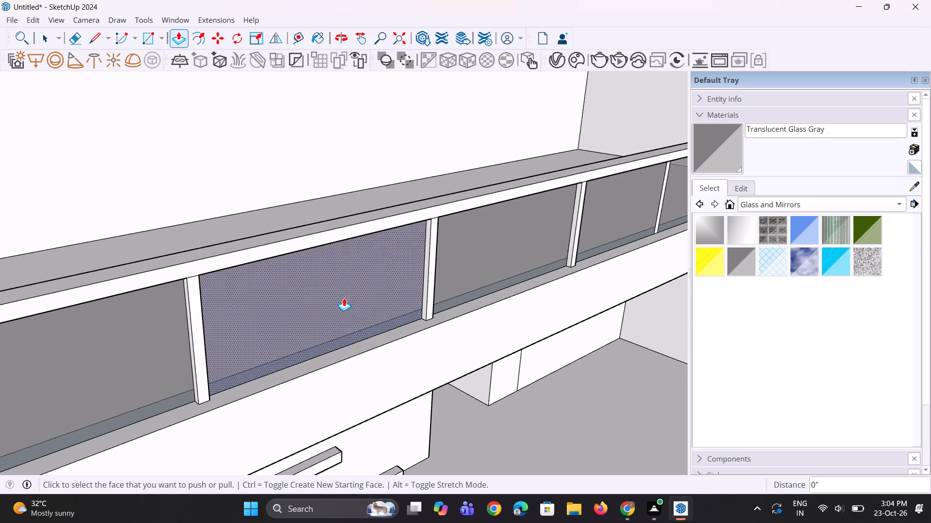
pyautogui.scroll(-10, 329, 298)
pyautogui.scroll(11, 488, 244)
pyautogui.doubleClick(502, 256)
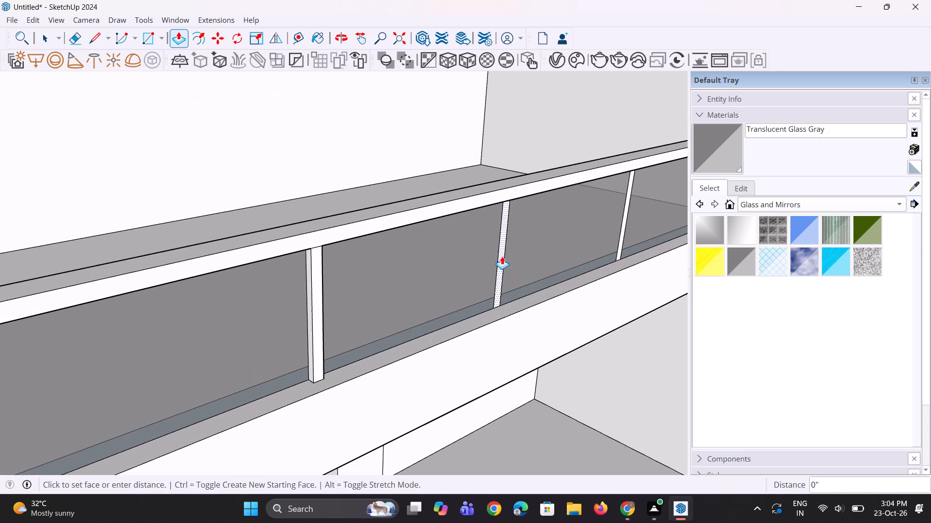
pyautogui.scroll(-4, 338, 317)
pyautogui.scroll(7, 663, 200)
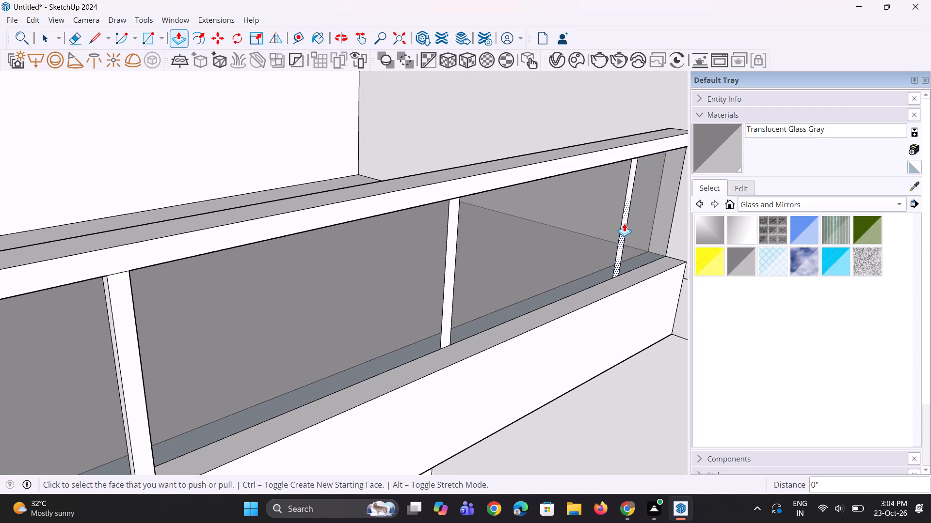
pyautogui.doubleClick(624, 224)
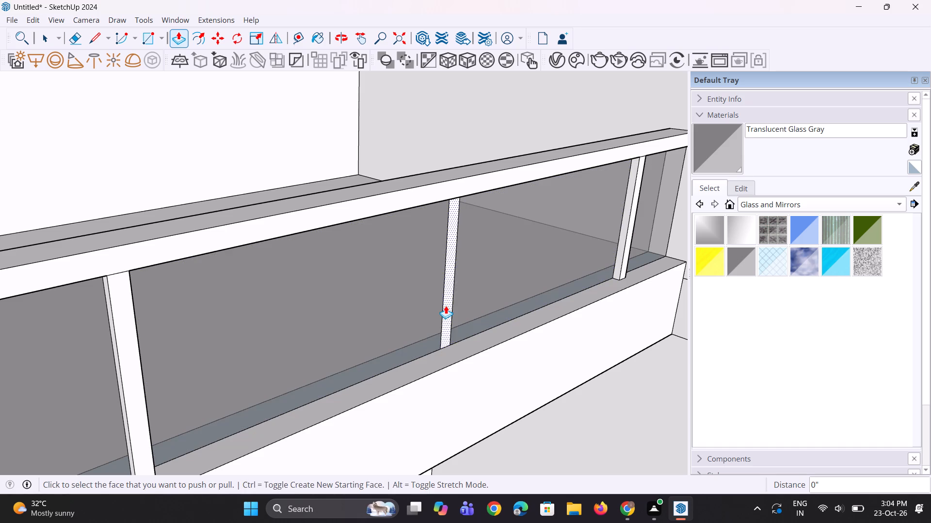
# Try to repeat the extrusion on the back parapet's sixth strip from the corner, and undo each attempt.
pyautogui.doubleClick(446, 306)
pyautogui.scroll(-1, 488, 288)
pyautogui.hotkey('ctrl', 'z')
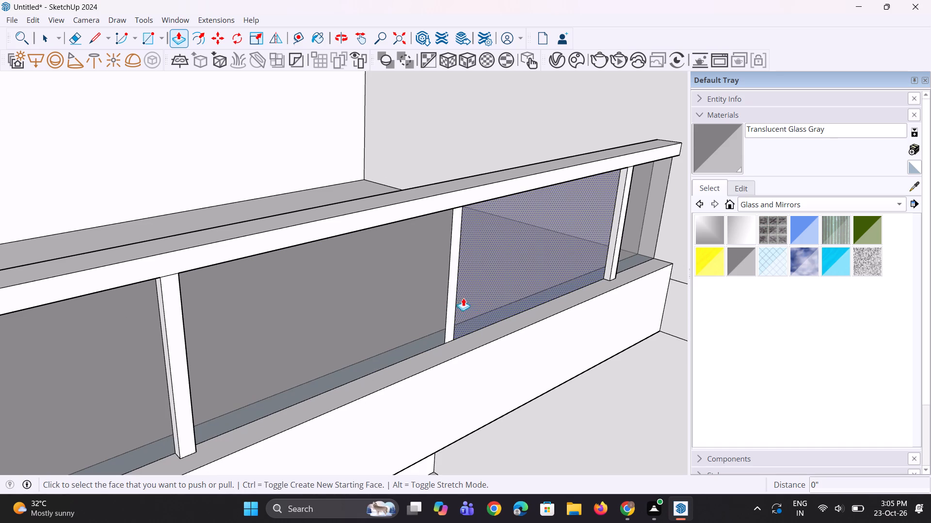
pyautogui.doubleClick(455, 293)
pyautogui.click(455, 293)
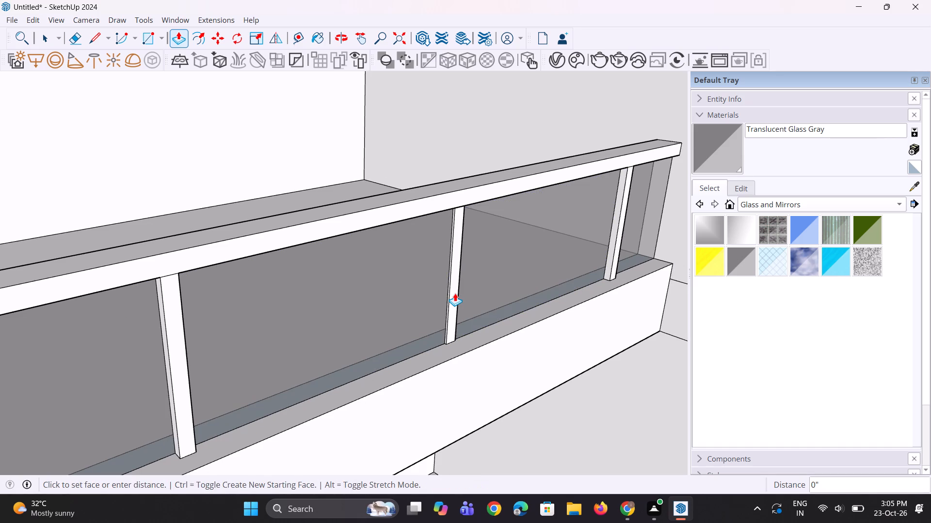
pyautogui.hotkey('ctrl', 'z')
# Pull the back parapet's sixth strip from the corner out 3 5/16", matching the neighbouring strip.
pyautogui.click(455, 293)
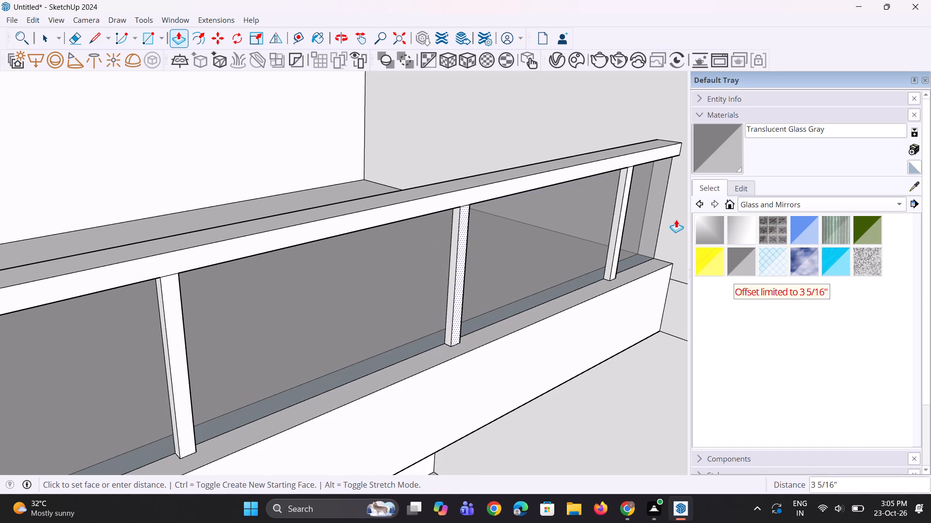
pyautogui.click(620, 227)
# Repeat the 3 5/16" extrusion on the side parapet's strip nearest the corner.
pyautogui.scroll(-10, 638, 256)
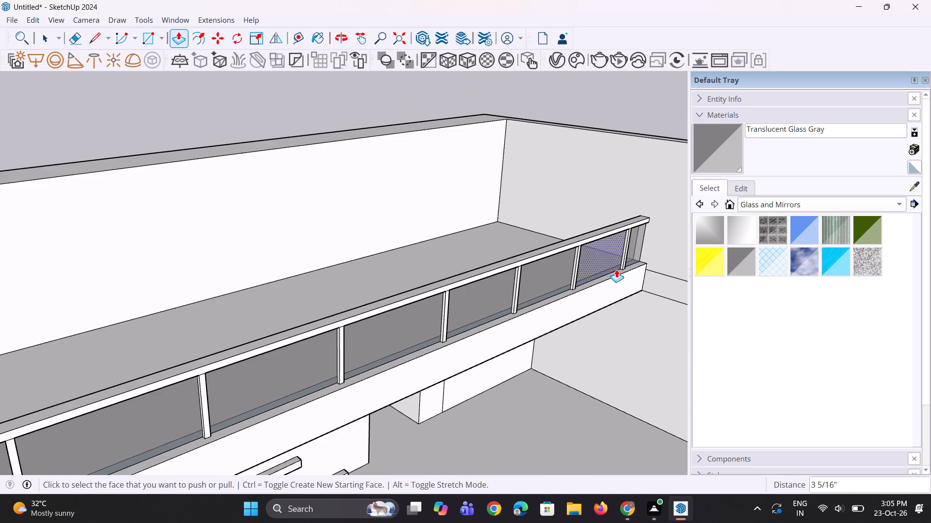
pyautogui.scroll(-6, 616, 269)
pyautogui.moveTo(521, 297); pyautogui.dragTo(320, 310, button='middle')
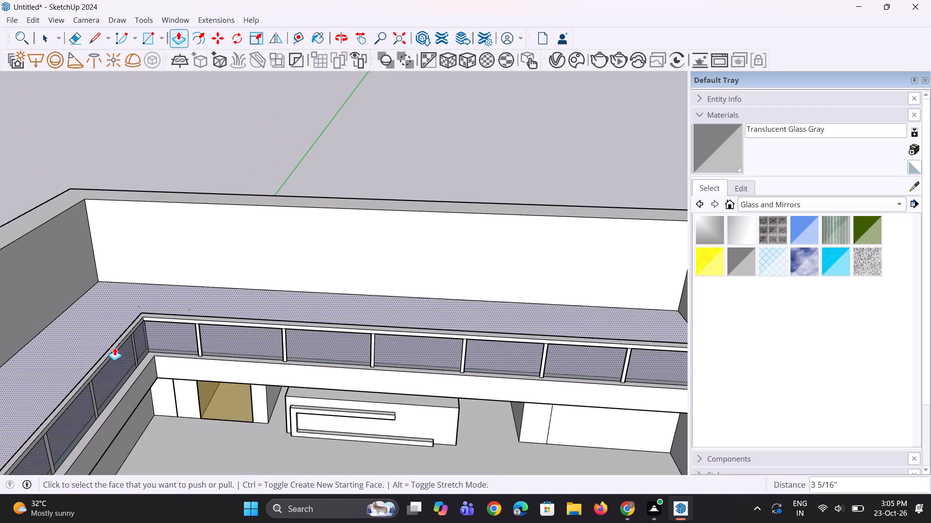
pyautogui.scroll(13, 115, 349)
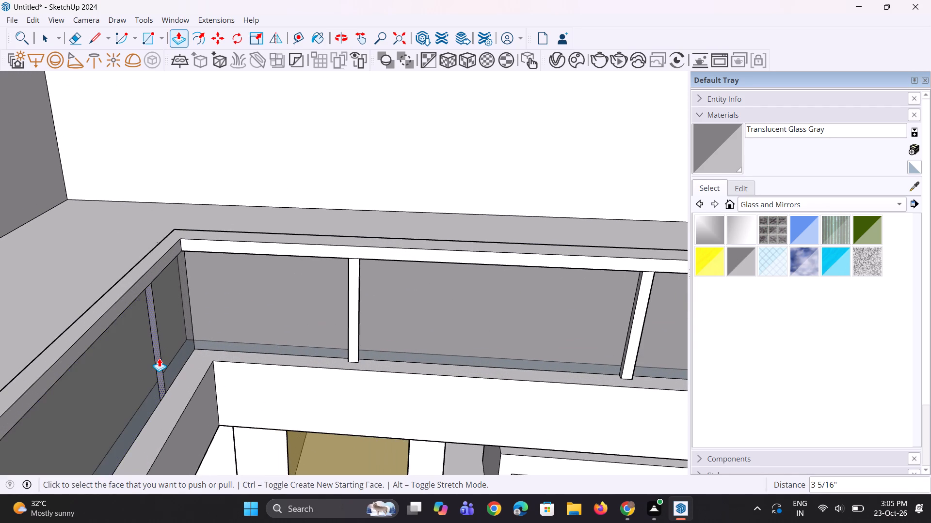
pyautogui.doubleClick(160, 359)
# Pull the side parapet's top rail face out 3 5/16", flush with its raised strip.
pyautogui.scroll(-3, 182, 343)
pyautogui.click(140, 317)
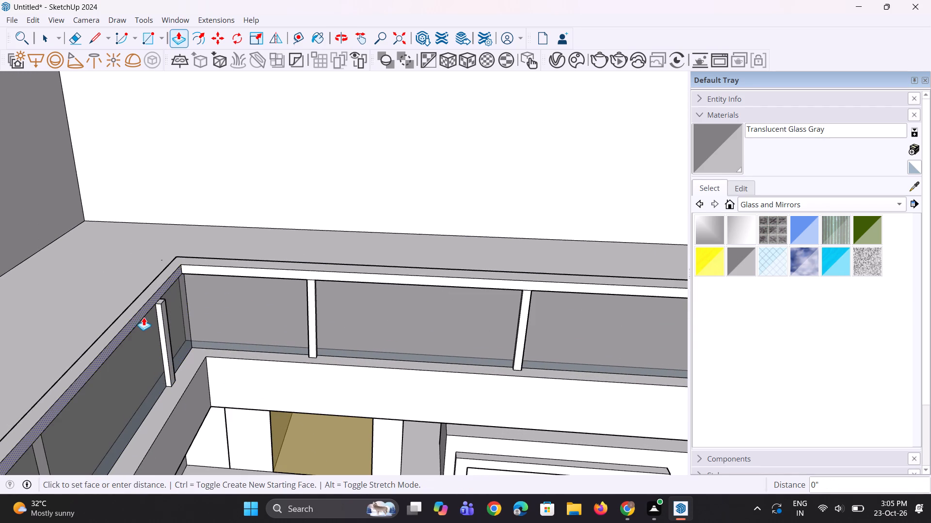
pyautogui.click(168, 319)
# Repeat the strip extrusion on the side parapet's four remaining strips and leave the Push/Pull tool.
pyautogui.scroll(-5, 168, 319)
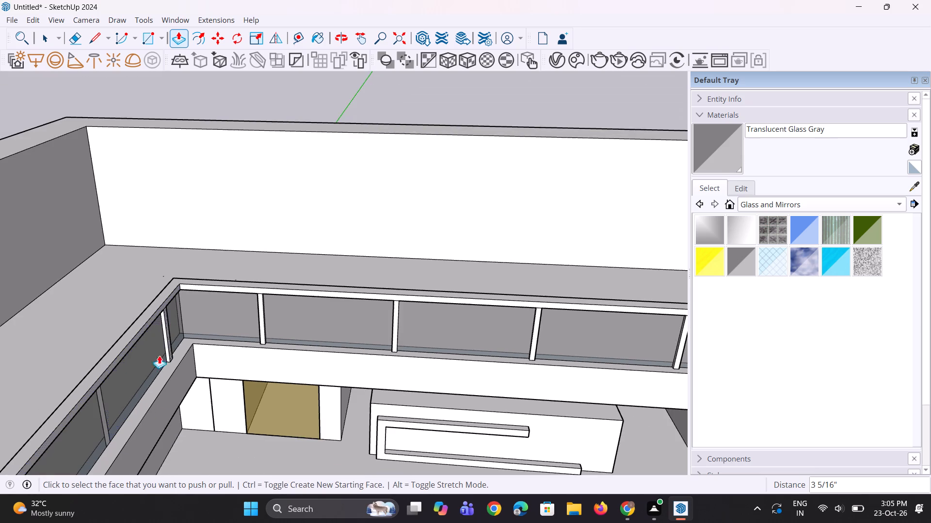
pyautogui.scroll(3, 111, 422)
pyautogui.doubleClick(104, 432)
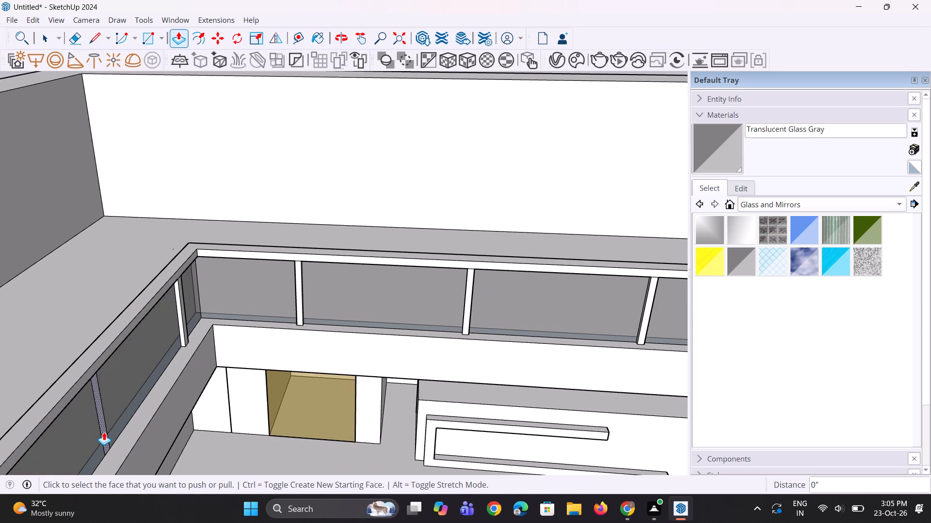
pyautogui.scroll(-14, 241, 281)
pyautogui.scroll(5, 169, 383)
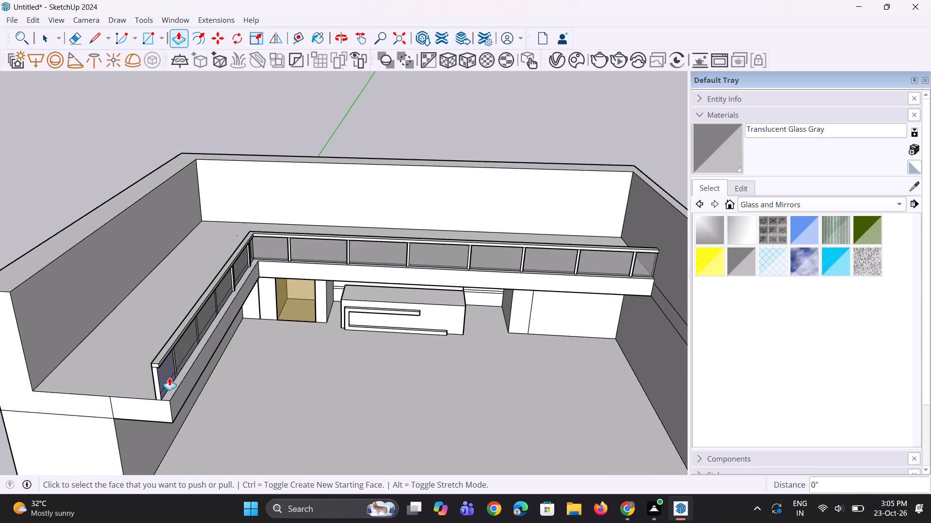
pyautogui.scroll(14, 169, 377)
pyautogui.doubleClick(157, 366)
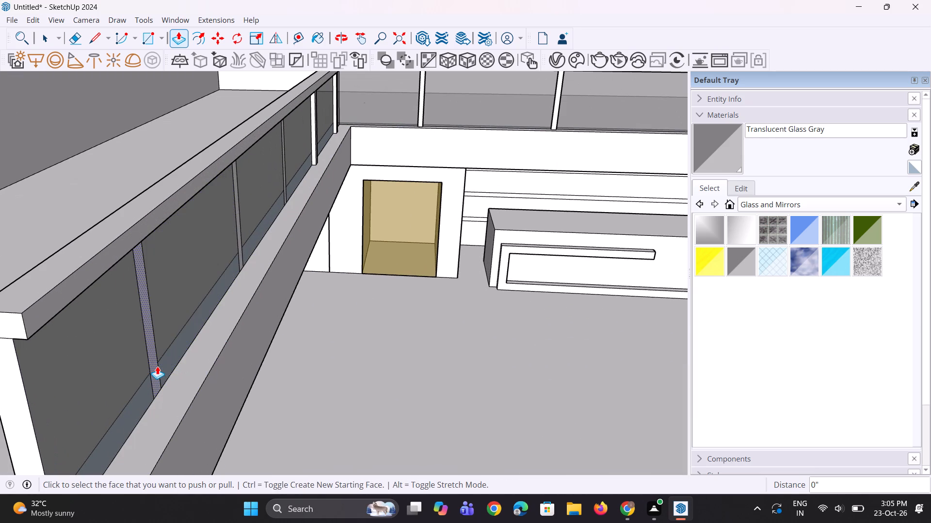
pyautogui.doubleClick(241, 253)
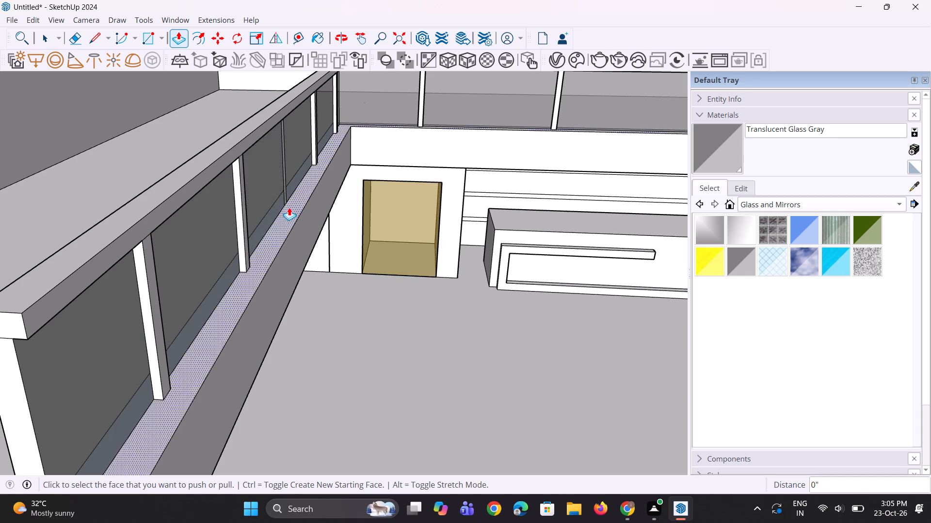
pyautogui.scroll(13, 283, 179)
pyautogui.doubleClick(283, 176)
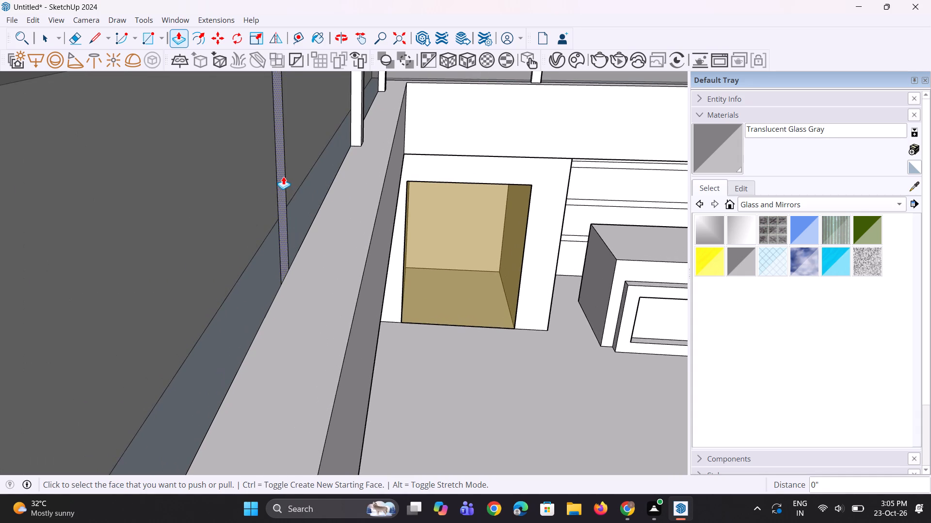
pyautogui.scroll(-20, 337, 272)
pyautogui.scroll(-3, 337, 272)
pyautogui.moveTo(329, 279); pyautogui.dragTo(297, 212, button='middle')
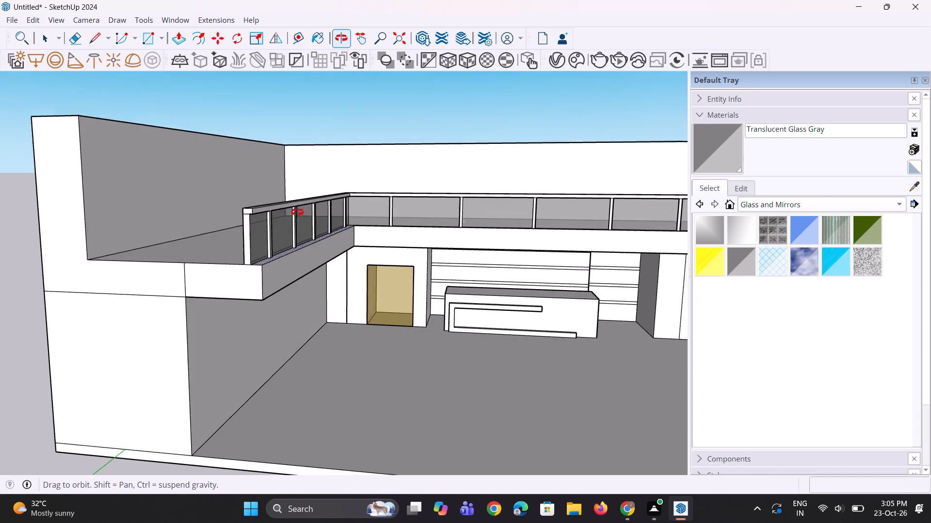
pyautogui.moveTo(297, 212); pyautogui.dragTo(297, 212, button='middle')
pyautogui.press('space')
pyautogui.press('space')
pyautogui.scroll(-4, 212, 293)
pyautogui.moveTo(259, 275); pyautogui.dragTo(298, 303, button='middle')
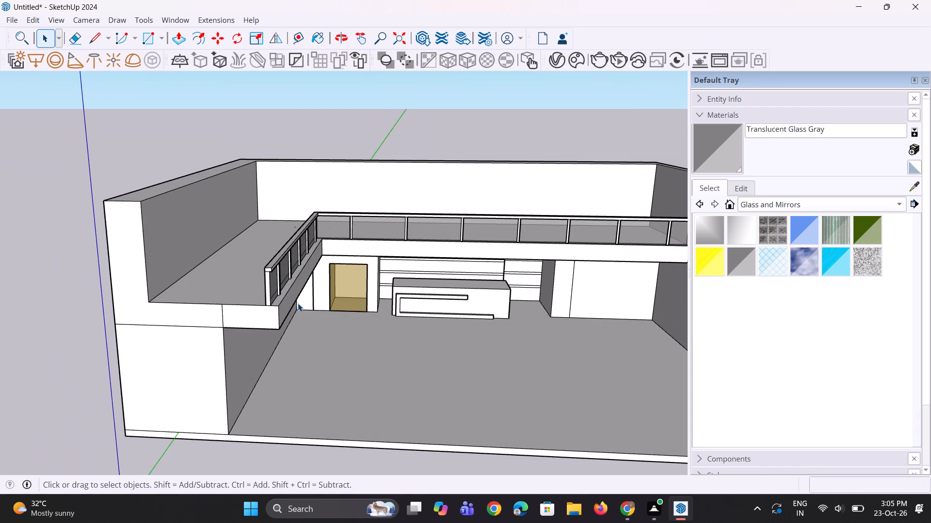
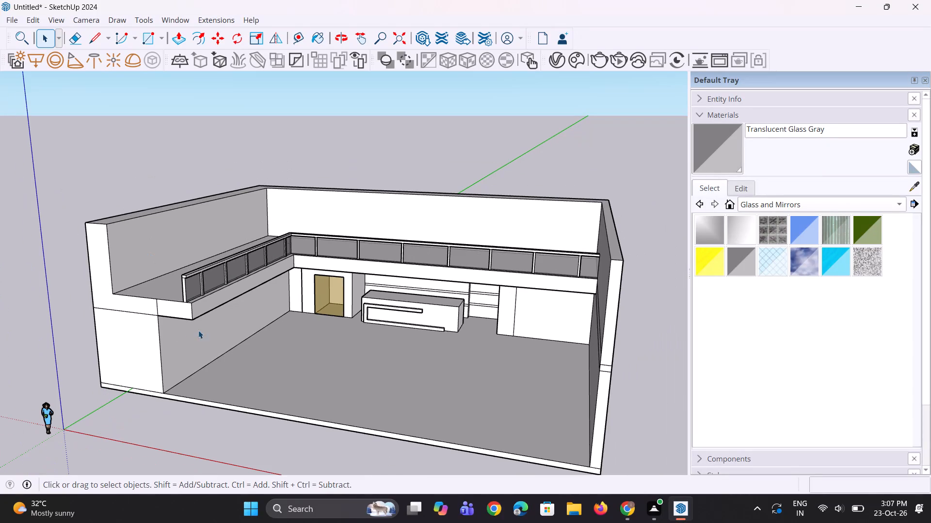
# Raise the shell's wall tops in two pulls, about 1' 2 11/16" and a further 5' 1 3/8".
pyautogui.moveTo(202, 330); pyautogui.dragTo(210, 332, button='middle')
pyautogui.scroll(-4, 197, 353)
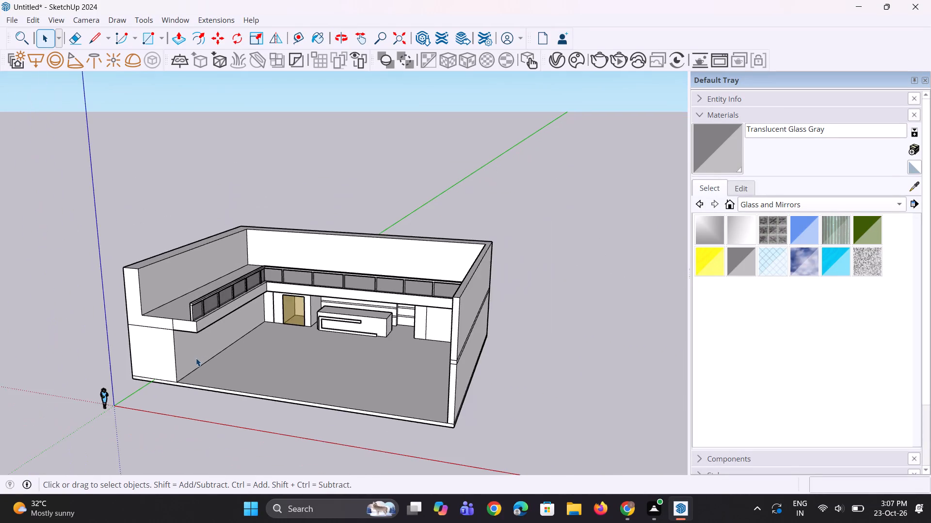
pyautogui.scroll(-4, 203, 349)
pyautogui.scroll(1, 233, 336)
pyautogui.moveTo(234, 335); pyautogui.dragTo(255, 320, button='middle')
pyautogui.scroll(4, 311, 282)
pyautogui.scroll(-2, 273, 287)
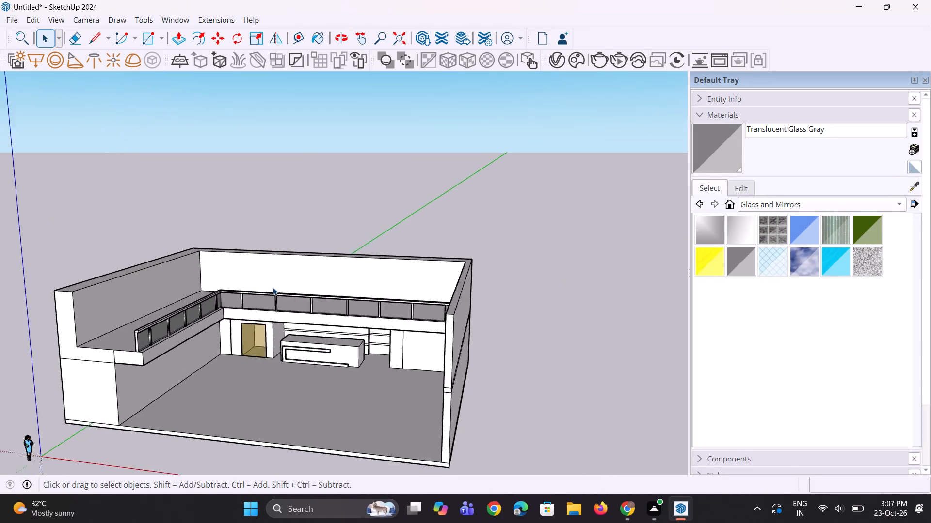
pyautogui.scroll(-3, 273, 287)
pyautogui.scroll(1, 273, 297)
pyautogui.moveTo(273, 299); pyautogui.dragTo(286, 347, button='middle')
pyautogui.scroll(5, 143, 261)
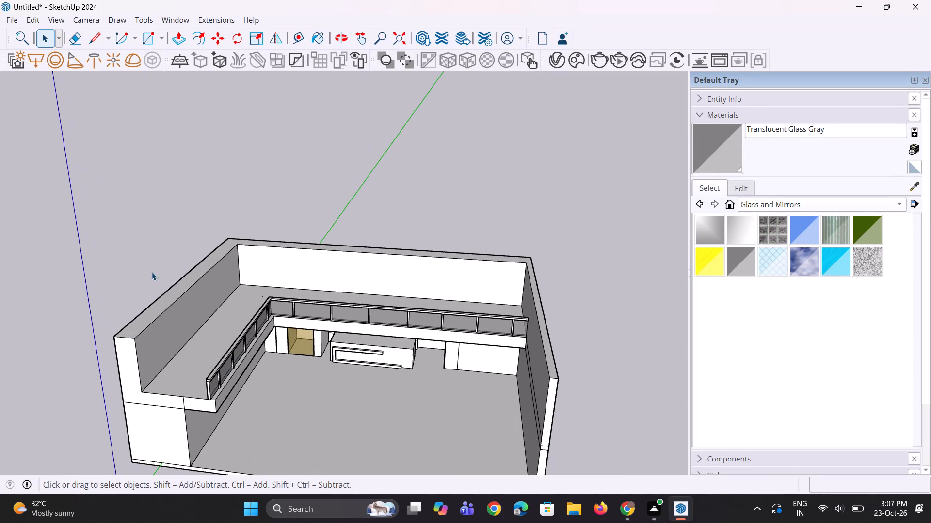
pyautogui.press('p')
pyautogui.scroll(2, 171, 288)
pyautogui.click(180, 311)
pyautogui.click(175, 309)
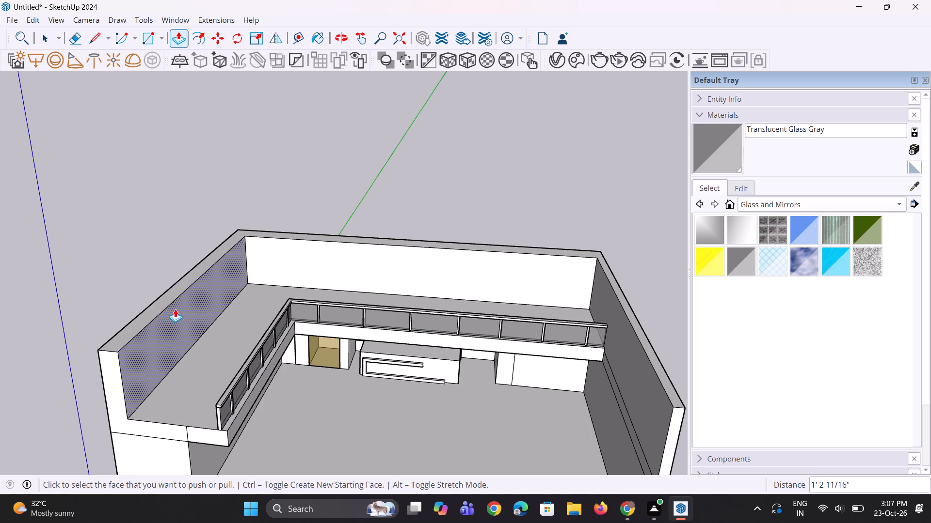
pyautogui.click(155, 304)
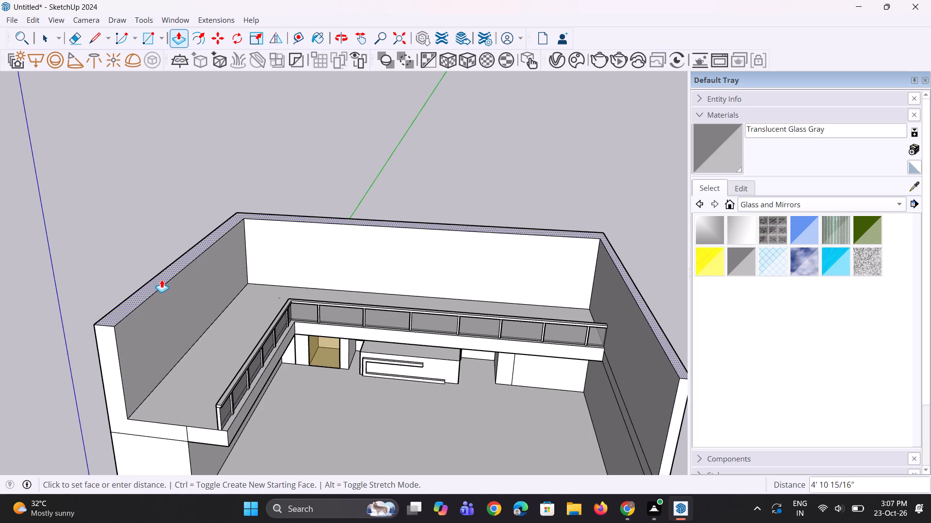
pyautogui.click(161, 279)
pyautogui.moveTo(265, 353); pyautogui.dragTo(241, 271, button='middle')
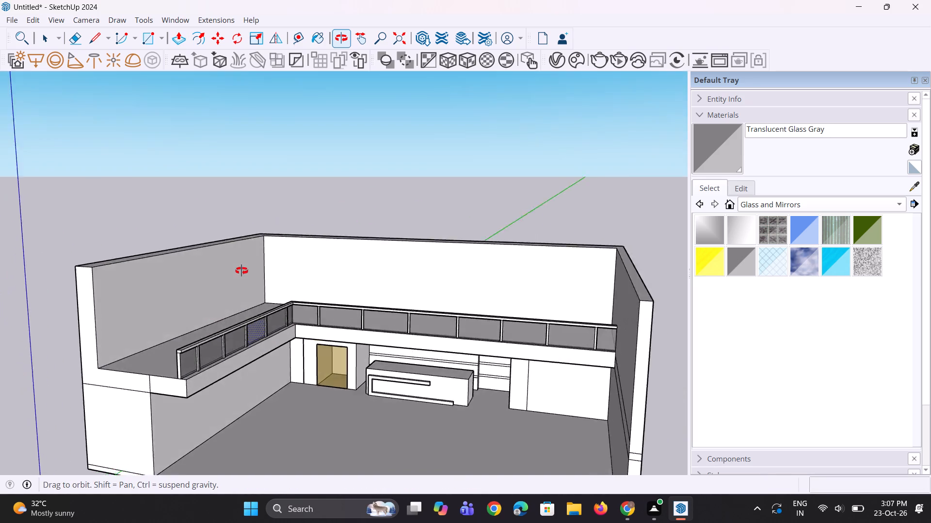
pyautogui.moveTo(241, 271); pyautogui.dragTo(259, 321, button='middle')
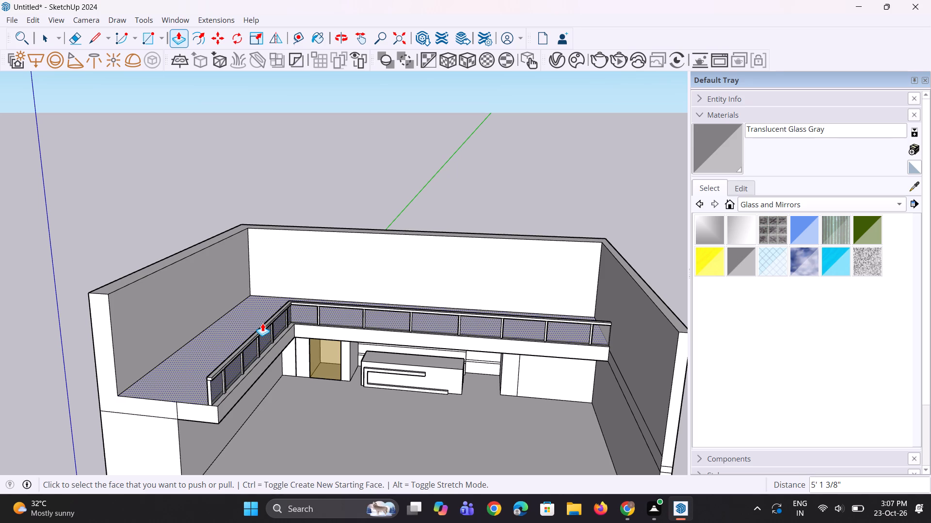
pyautogui.press('space')
pyautogui.press('space')
# Draw a rectangle about 29' by 16' on the side wall's inner face, standing on the ledge near the back corner.
pyautogui.scroll(2, 230, 328)
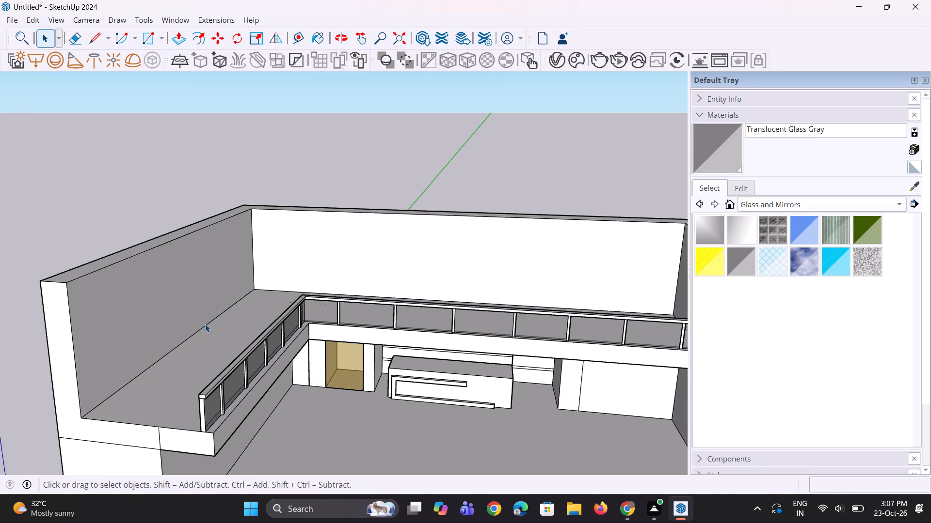
pyautogui.moveTo(186, 331); pyautogui.dragTo(83, 348, button='middle')
pyautogui.press('r')
pyautogui.scroll(2, 156, 311)
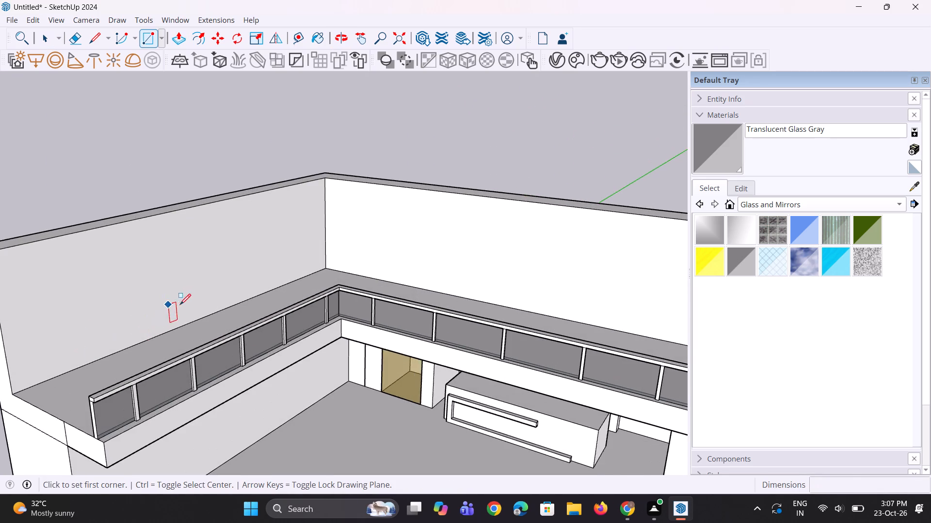
pyautogui.scroll(2, 182, 305)
pyautogui.click(194, 323)
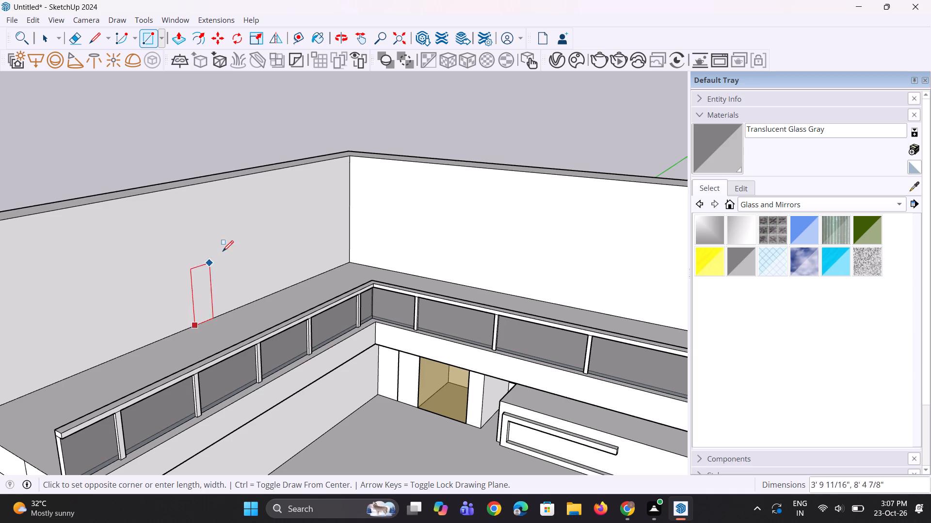
pyautogui.click(327, 176)
pyautogui.press('space')
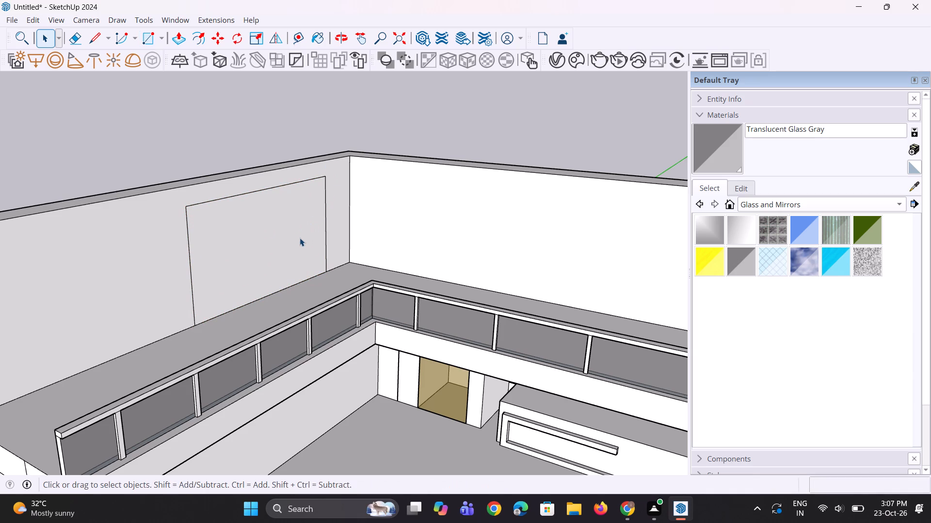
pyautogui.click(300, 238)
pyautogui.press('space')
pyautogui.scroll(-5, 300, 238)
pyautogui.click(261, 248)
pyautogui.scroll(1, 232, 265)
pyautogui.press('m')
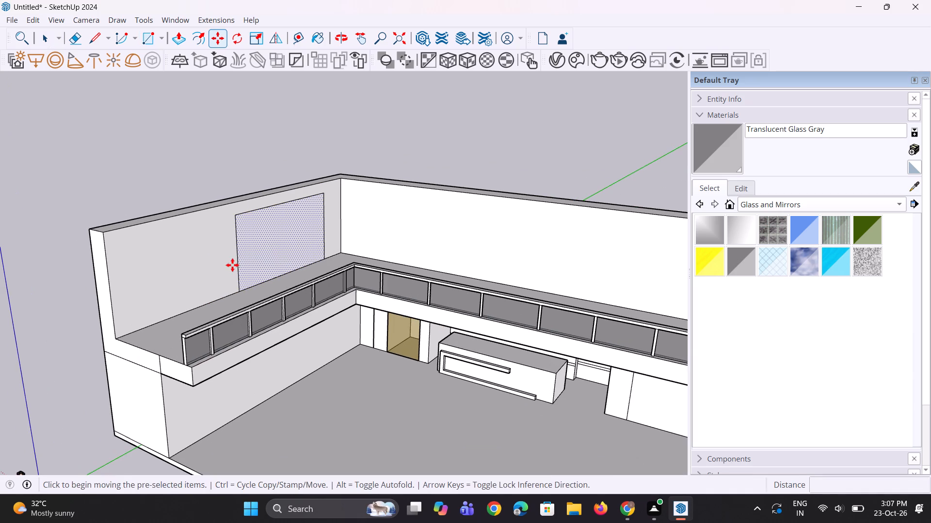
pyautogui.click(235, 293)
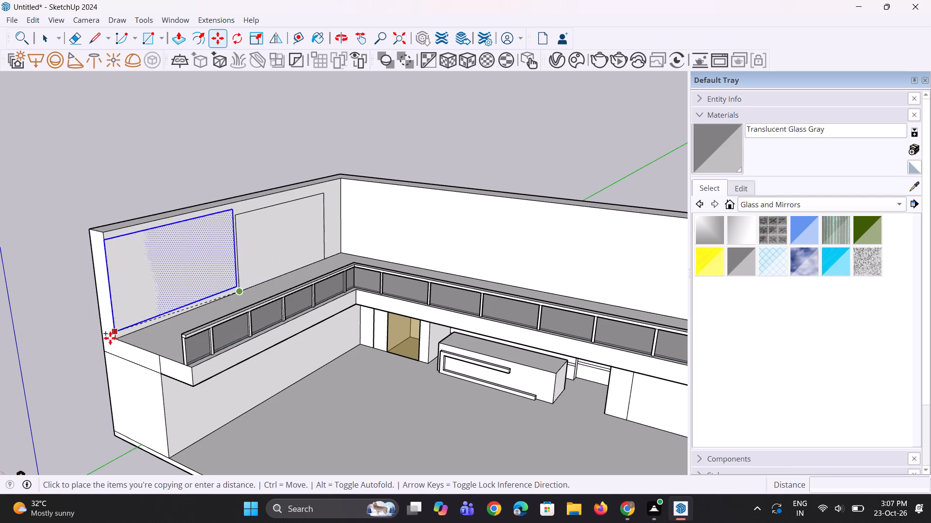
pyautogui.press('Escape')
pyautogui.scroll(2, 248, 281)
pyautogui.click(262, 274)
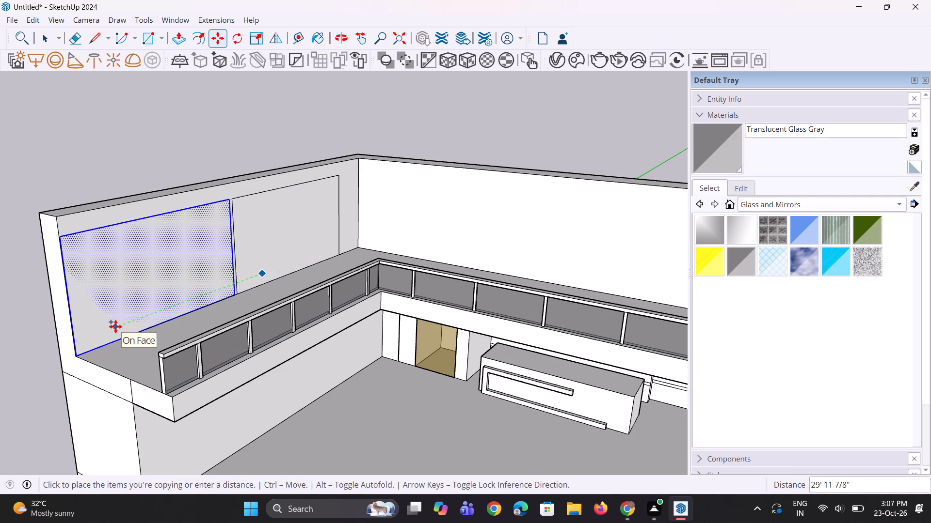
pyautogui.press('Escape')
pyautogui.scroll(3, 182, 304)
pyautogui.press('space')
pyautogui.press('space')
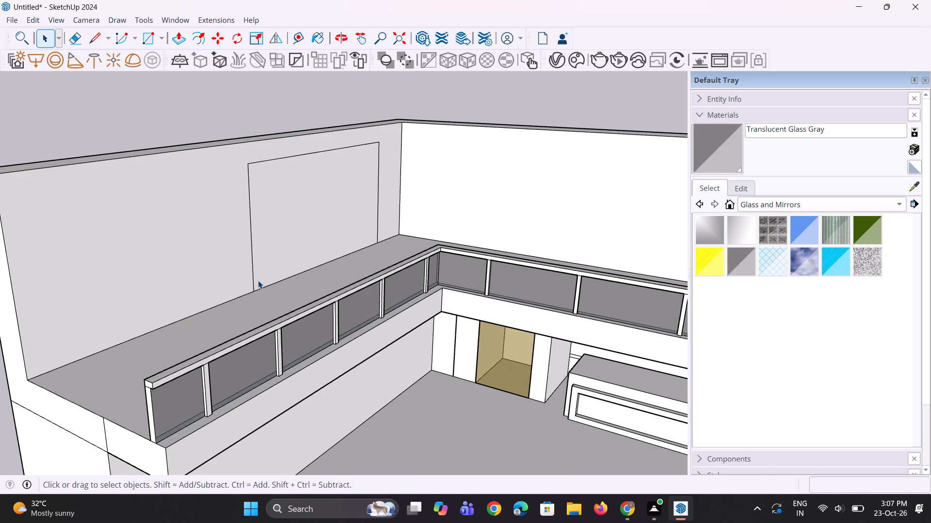
# Narrow the wall rectangle by moving its vertical edge farthest from the corner about 4' 8" toward the corner.
pyautogui.click(254, 277)
pyautogui.scroll(1, 252, 290)
pyautogui.press('m')
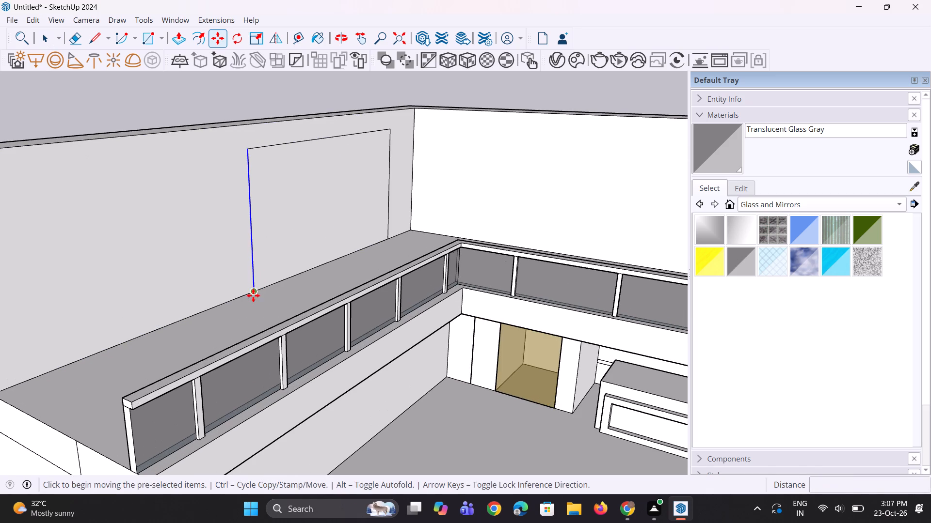
pyautogui.click(253, 296)
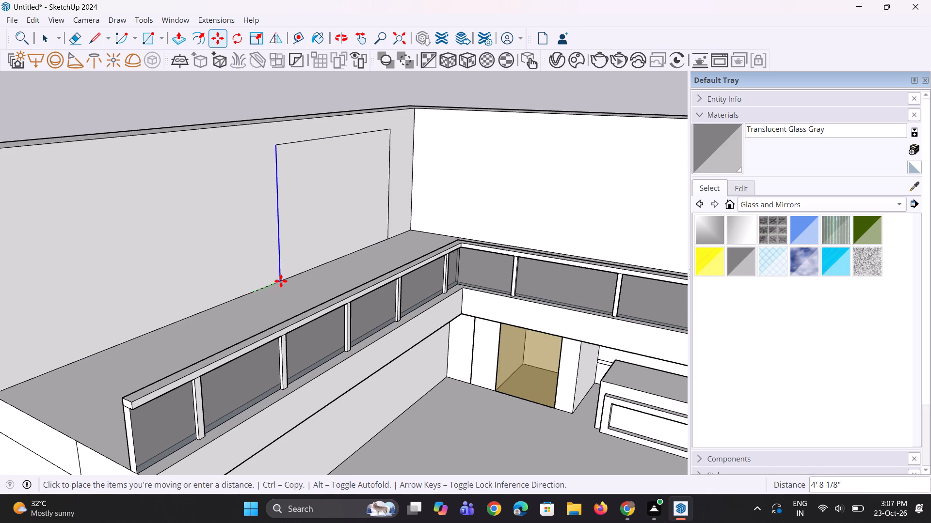
pyautogui.click(281, 281)
pyautogui.press('space')
pyautogui.press('space')
# Copy the rectangular panel face about 29' 1 1/2" along the side wall toward the open front.
pyautogui.click(317, 251)
pyautogui.press('m')
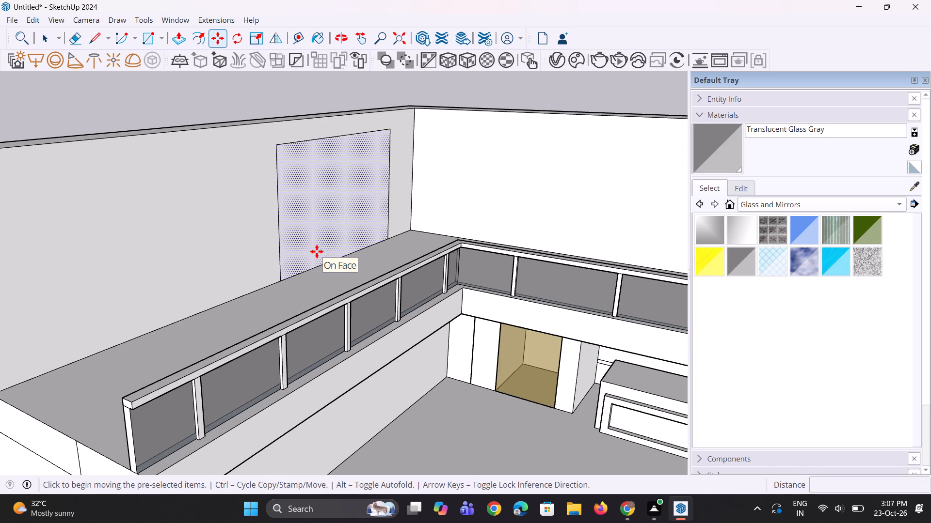
pyautogui.click(317, 251)
pyautogui.scroll(-4, 249, 281)
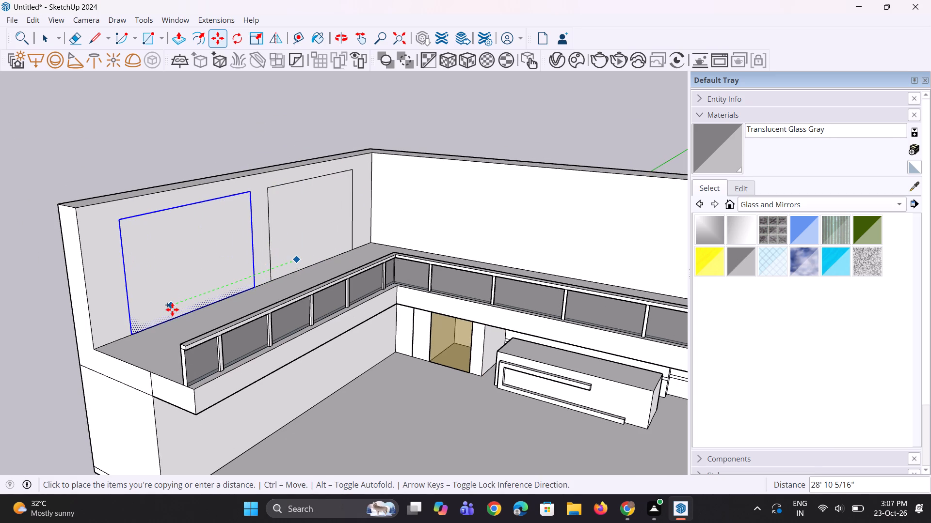
pyautogui.click(171, 310)
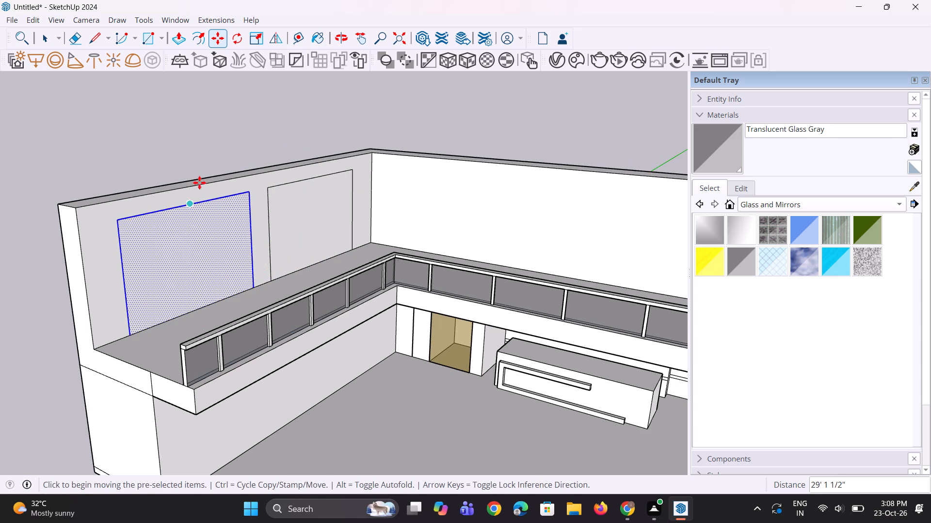
pyautogui.press('space')
pyautogui.press('space')
pyautogui.click(202, 156)
# Copy the side wall's front panel face about 42' 9" out of the shell into the open space in front.
pyautogui.scroll(-4, 130, 313)
pyautogui.scroll(1, 128, 324)
pyautogui.moveTo(128, 324); pyautogui.dragTo(182, 329, button='middle')
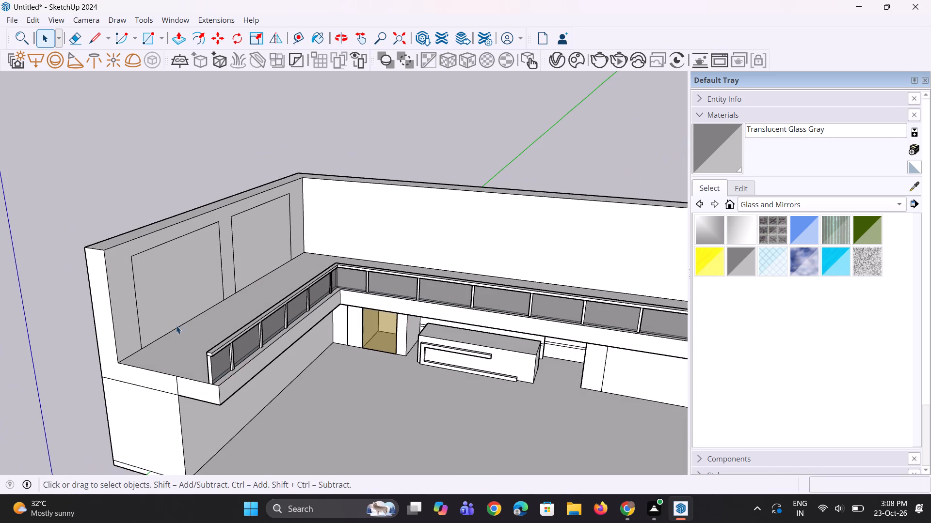
pyautogui.click(164, 306)
pyautogui.scroll(-4, 164, 305)
pyautogui.press('n')
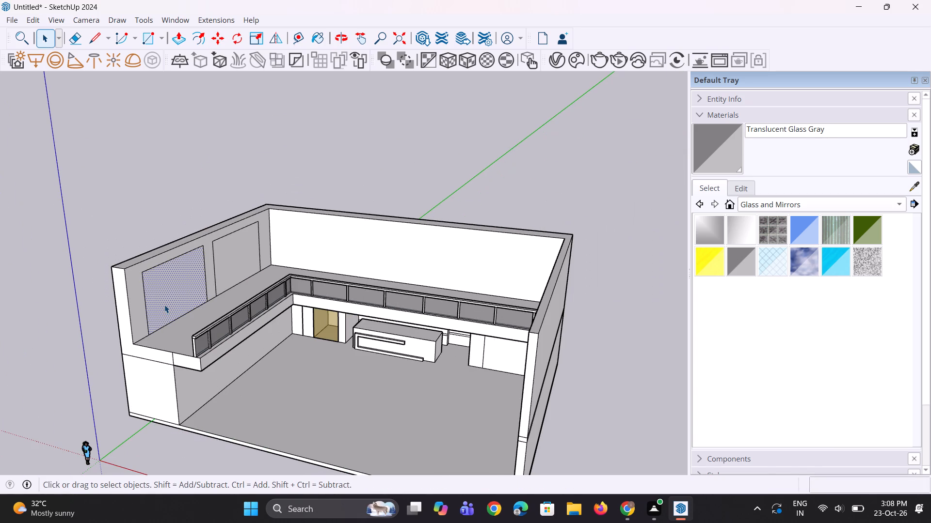
pyautogui.press('m')
pyautogui.click(164, 305)
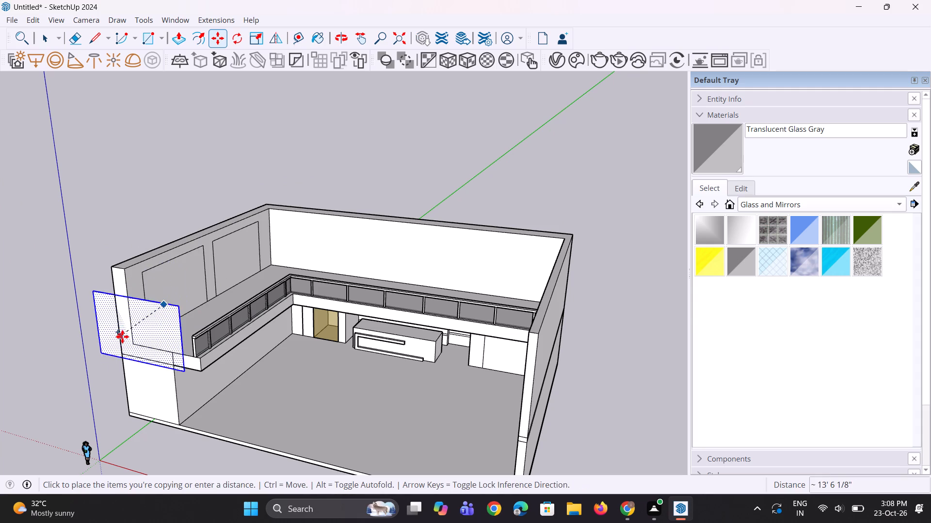
pyautogui.scroll(-3, 122, 337)
pyautogui.click(52, 371)
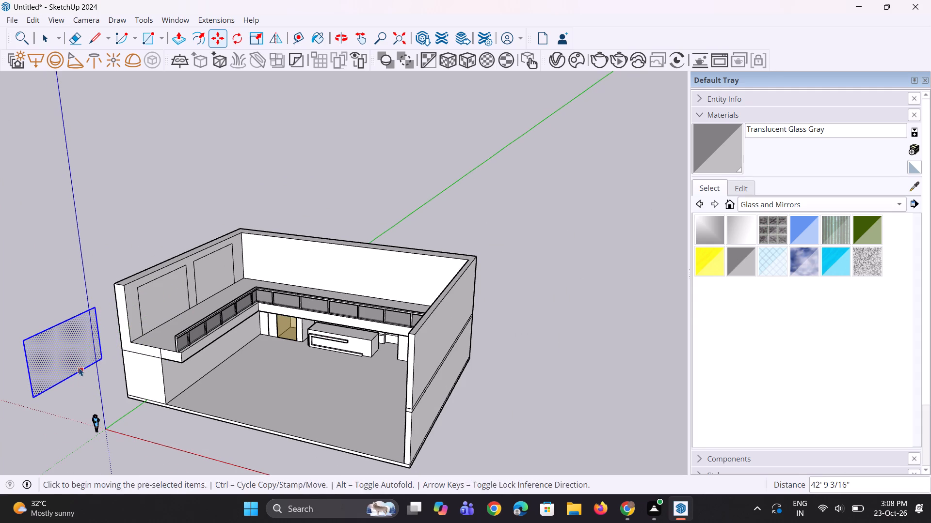
pyautogui.press('space')
pyautogui.press('space')
pyautogui.click(85, 373)
# Extrude the freestanding panel copy 3" thick.
pyautogui.scroll(2, 55, 361)
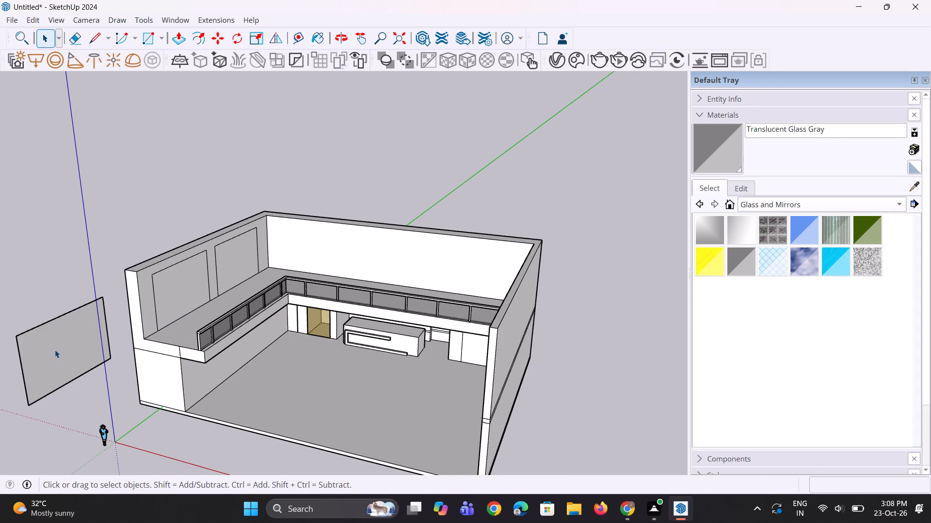
pyautogui.click(55, 350)
pyautogui.press('p')
pyautogui.click(55, 350)
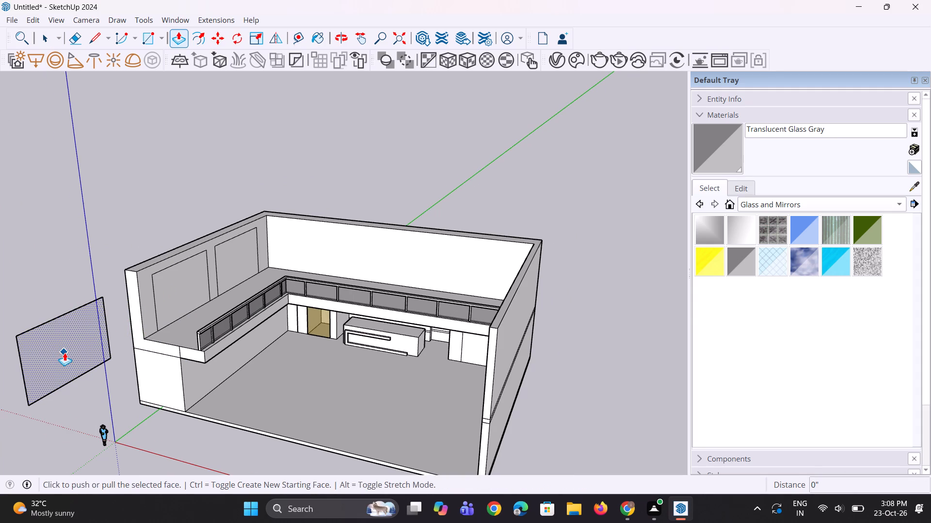
pyautogui.press('Escape')
pyautogui.scroll(3, 65, 352)
pyautogui.click(65, 347)
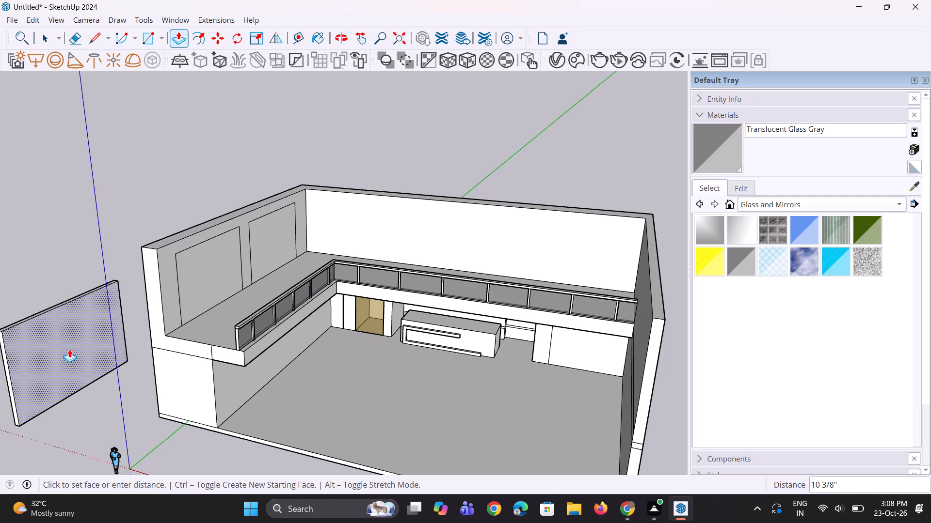
pyautogui.write('3"')
pyautogui.press('Return')
pyautogui.scroll(-4, 69, 345)
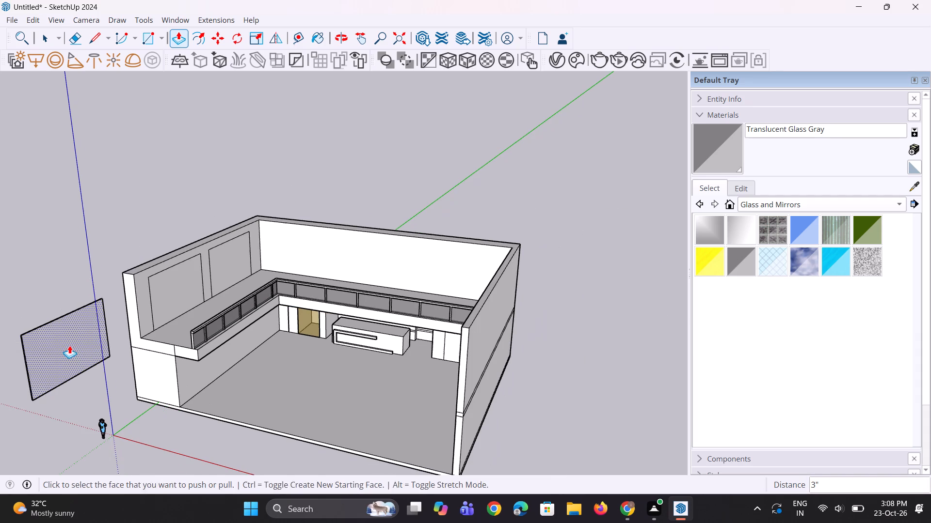
pyautogui.press('space')
pyautogui.press('space')
pyautogui.click(75, 253)
# Offset the freestanding panel's front face outline inward to form a narrow frame border.
pyautogui.scroll(1, 67, 340)
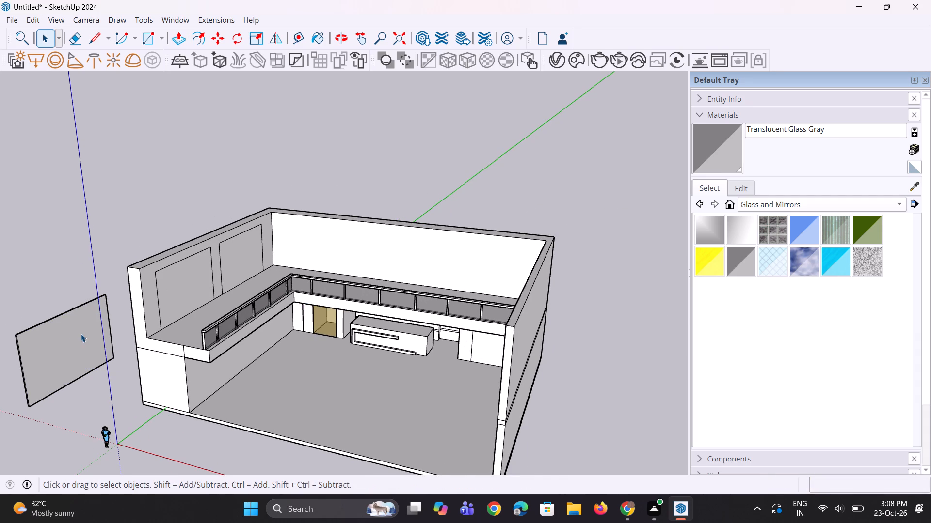
pyautogui.scroll(1, 81, 334)
pyautogui.click(39, 361)
pyautogui.press('f')
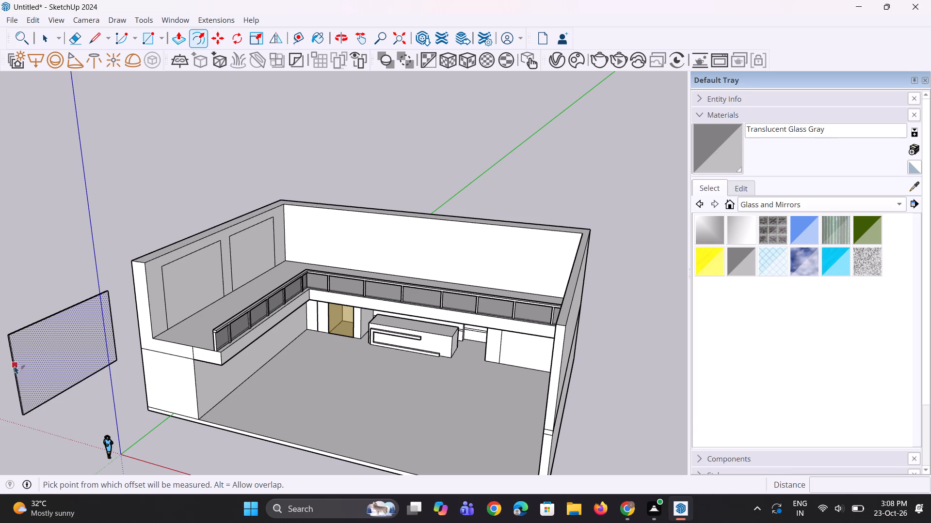
pyautogui.click(13, 366)
pyautogui.click(21, 368)
pyautogui.press('space')
pyautogui.press('c')
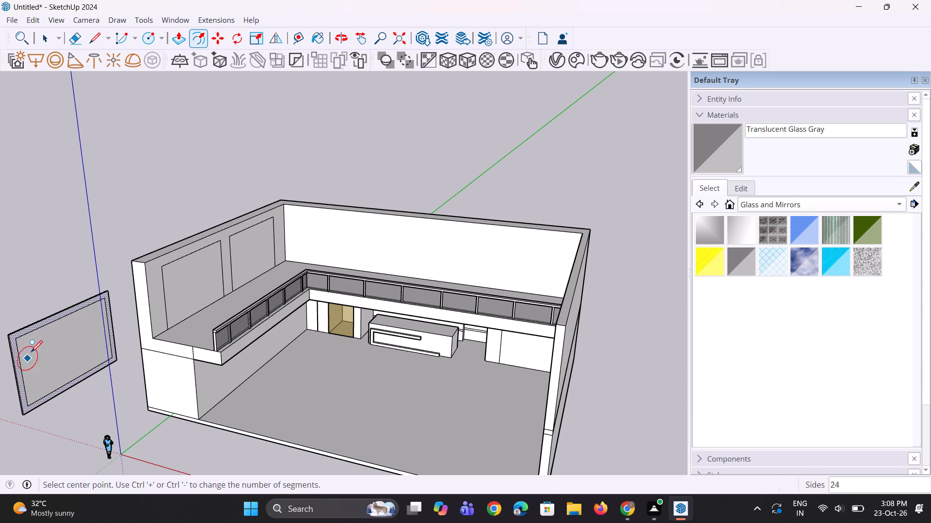
pyautogui.press('space')
pyautogui.click(45, 255)
pyautogui.press('space')
# Paint the framed inner face and the back face of the freestanding panel with Translucent Glass Gray.
pyautogui.click(713, 148)
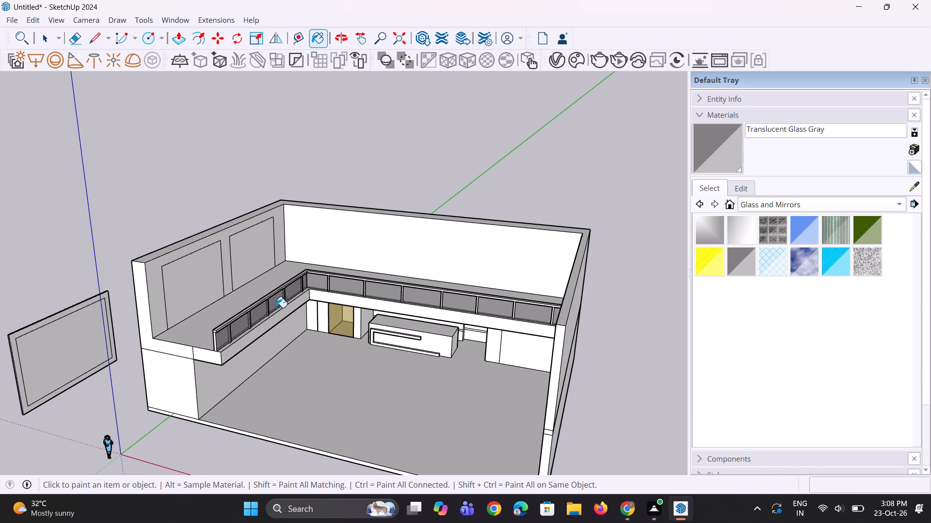
pyautogui.scroll(1, 66, 351)
pyautogui.click(59, 349)
pyautogui.scroll(1, 116, 422)
pyautogui.moveTo(117, 422); pyautogui.dragTo(328, 390, button='middle')
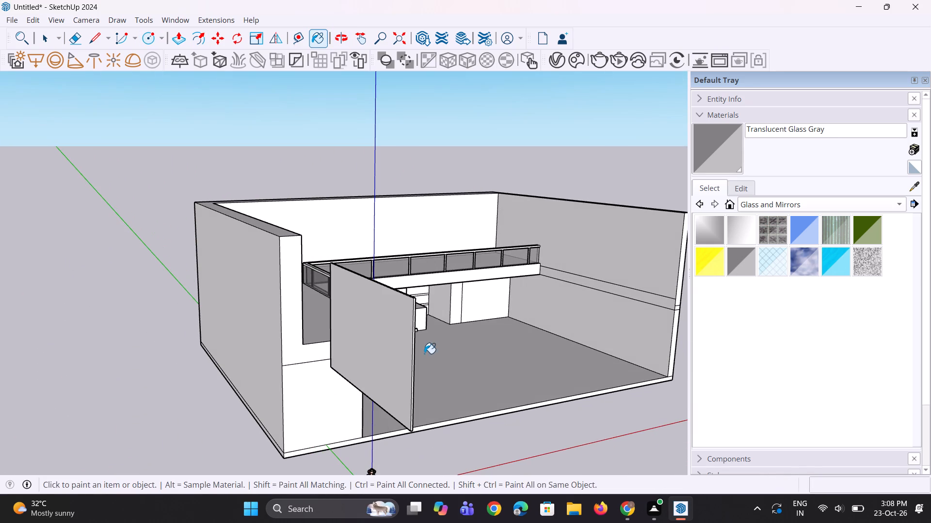
pyautogui.click(375, 356)
pyautogui.moveTo(472, 393); pyautogui.dragTo(156, 375, button='middle')
pyautogui.scroll(-10, 161, 376)
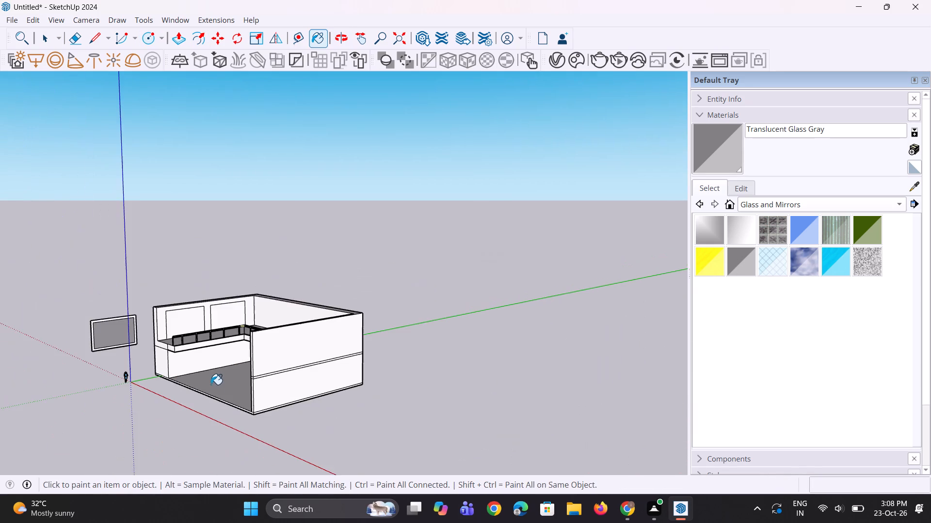
pyautogui.press('space')
# Push the side wall's rear upper panel face 3' 9 9/16" through the wall thickness to cut a window opening.
pyautogui.scroll(1, 144, 353)
pyautogui.moveTo(161, 360); pyautogui.dragTo(196, 381, button='middle')
pyautogui.scroll(6, 206, 305)
pyautogui.press('p')
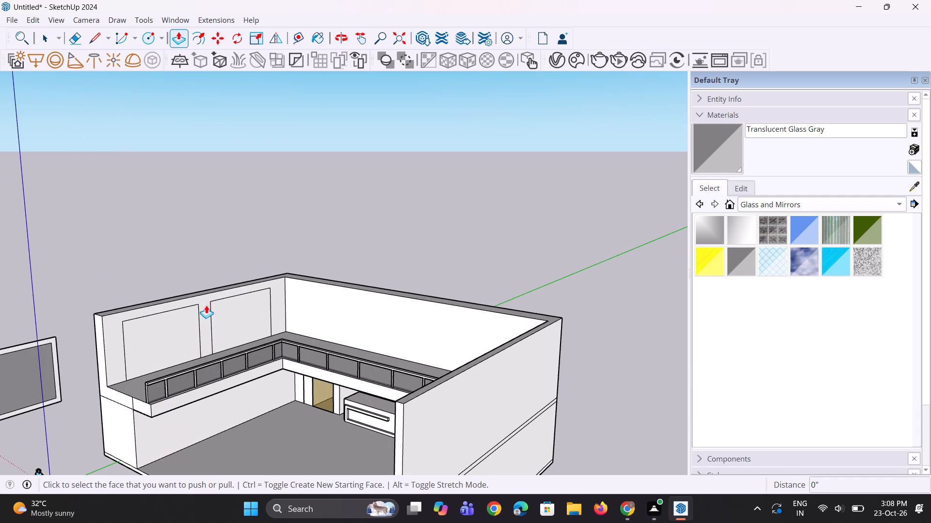
pyautogui.click(234, 318)
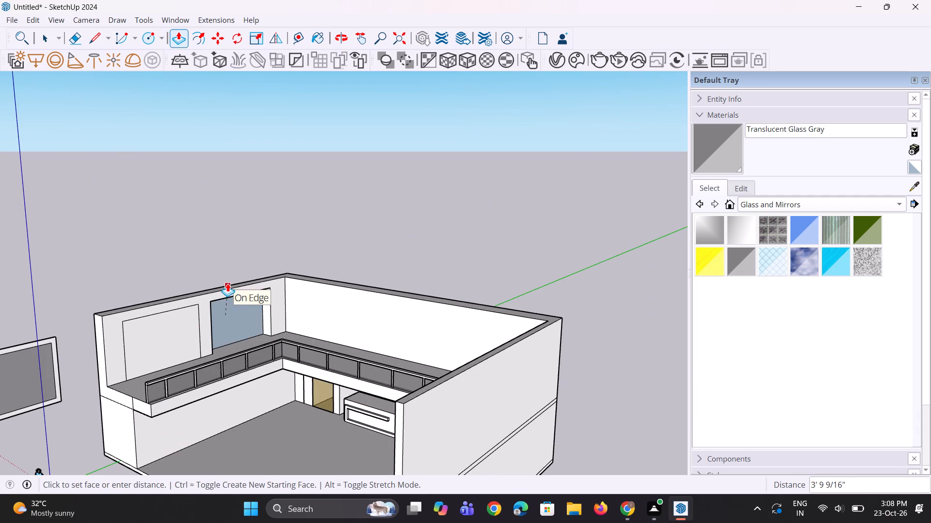
pyautogui.click(227, 283)
pyautogui.moveTo(204, 350); pyautogui.dragTo(478, 319, button='middle')
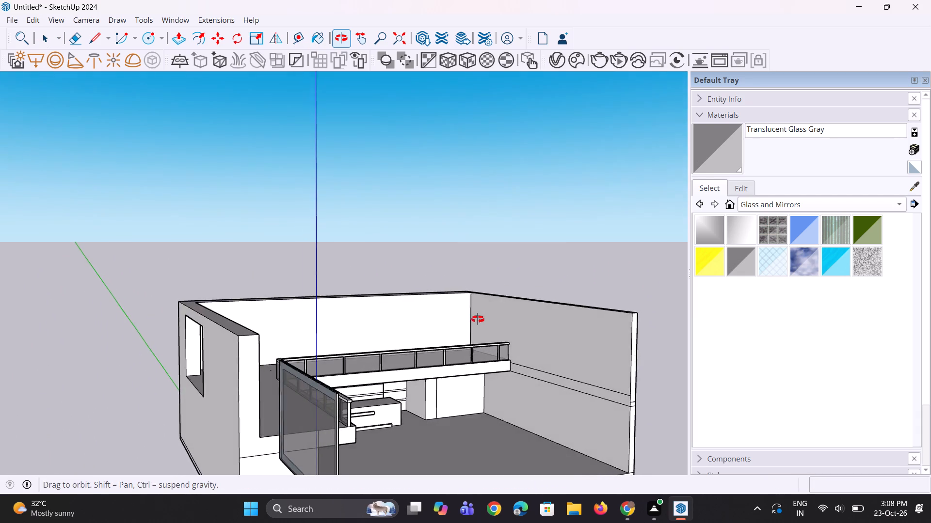
pyautogui.moveTo(478, 319); pyautogui.dragTo(80, 349, button='middle')
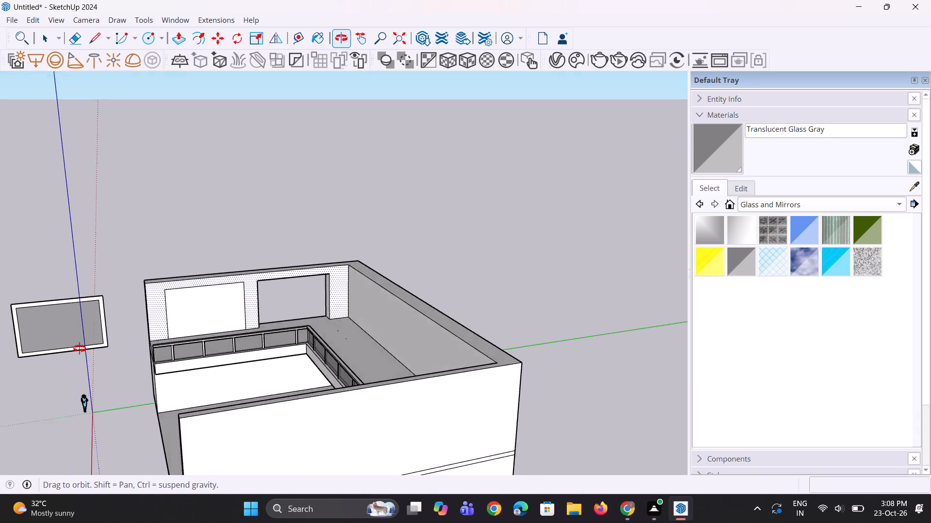
pyautogui.moveTo(80, 349); pyautogui.dragTo(195, 399, button='middle')
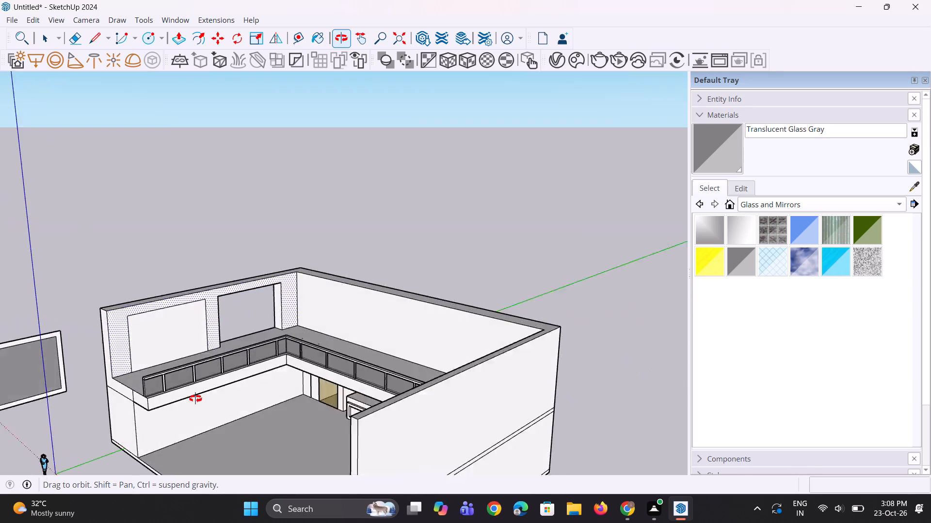
pyautogui.moveTo(195, 399); pyautogui.dragTo(198, 402, button='middle')
# Select the whole freestanding framed glass panel and make it a group.
pyautogui.scroll(-7, 219, 388)
pyautogui.press('space')
pyautogui.press('space')
pyautogui.scroll(2, 86, 392)
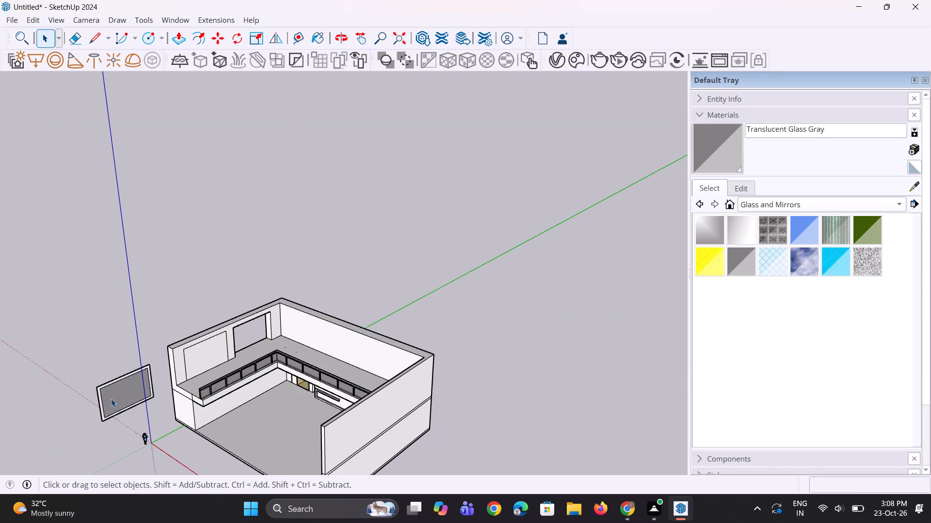
pyautogui.click(114, 402)
pyautogui.moveTo(45, 365); pyautogui.dragTo(165, 431)
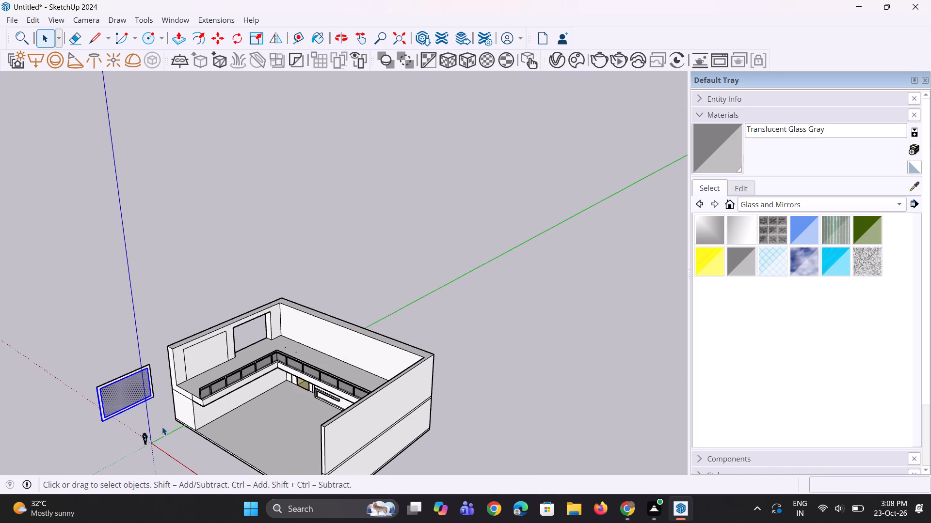
pyautogui.moveTo(161, 426); pyautogui.dragTo(88, 406, button='middle')
pyautogui.moveTo(49, 312); pyautogui.dragTo(163, 403)
pyautogui.rightClick(134, 376)
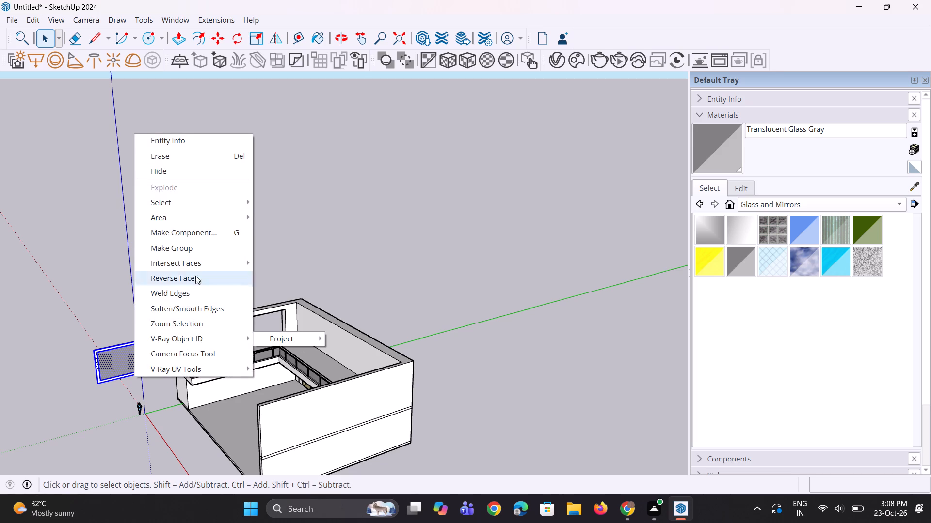
pyautogui.click(198, 251)
# Move the framed glass group by its lower corner into the rear window opening of the upper side wall.
pyautogui.press('m')
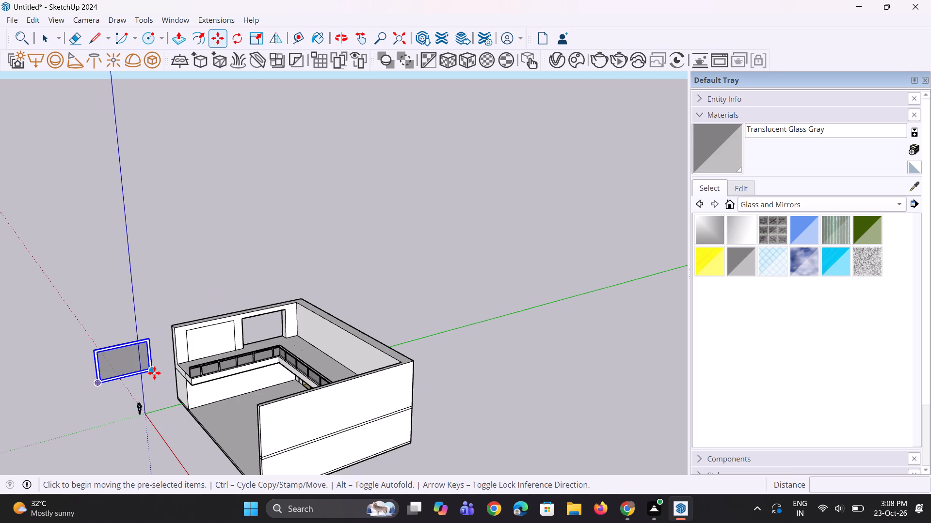
pyautogui.click(154, 373)
pyautogui.scroll(3, 235, 359)
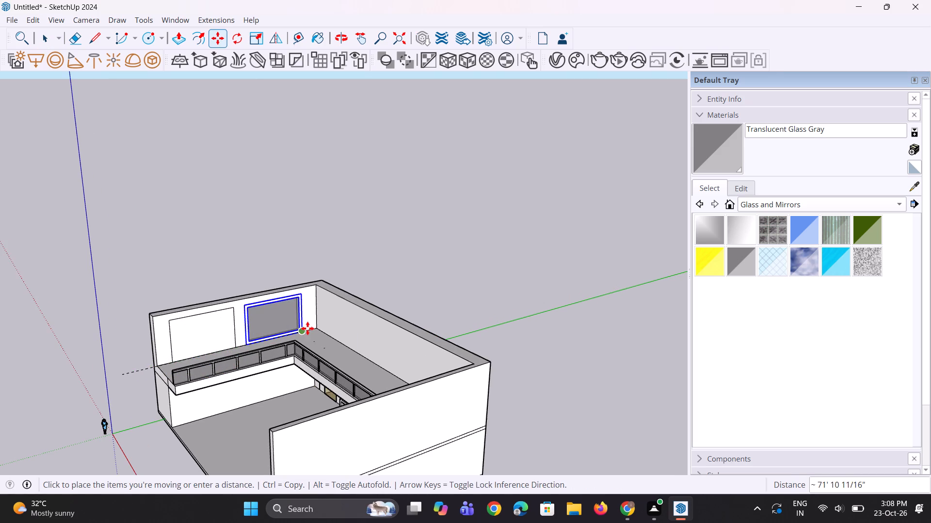
pyautogui.click(307, 328)
pyautogui.press('space')
pyautogui.press('space')
# Push the side wall's front upper panel face 3' 9 9/16" through the wall to cut a second window opening.
pyautogui.click(193, 347)
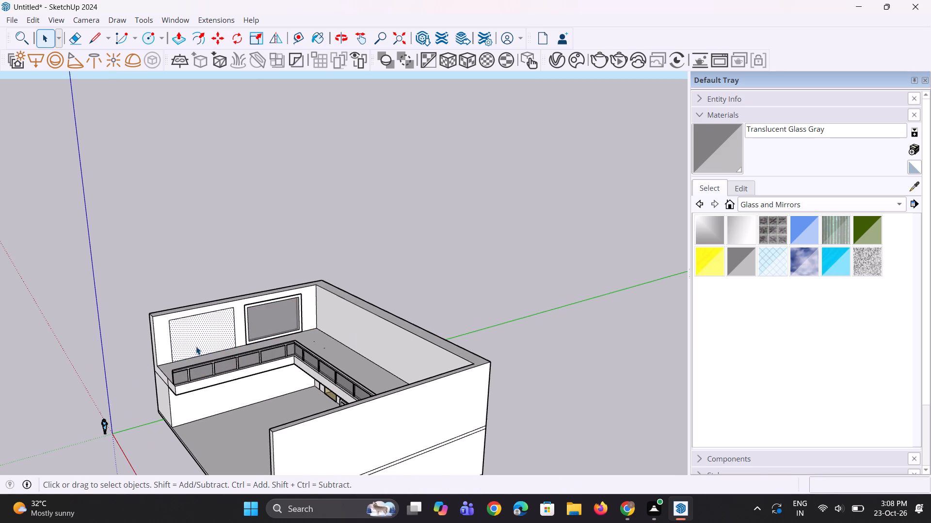
pyautogui.moveTo(203, 345); pyautogui.dragTo(213, 379, button='middle')
pyautogui.press('p')
pyautogui.click(203, 332)
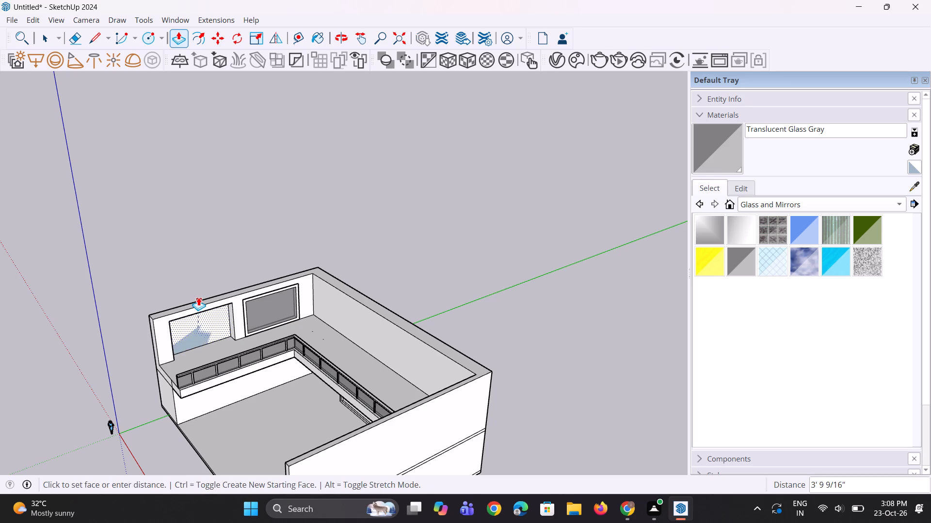
pyautogui.click(198, 297)
pyautogui.press('space')
# Copy the framed glass window 29' 1 1/2" along the side wall into the front window opening.
pyautogui.moveTo(250, 337); pyautogui.dragTo(252, 305, button='middle')
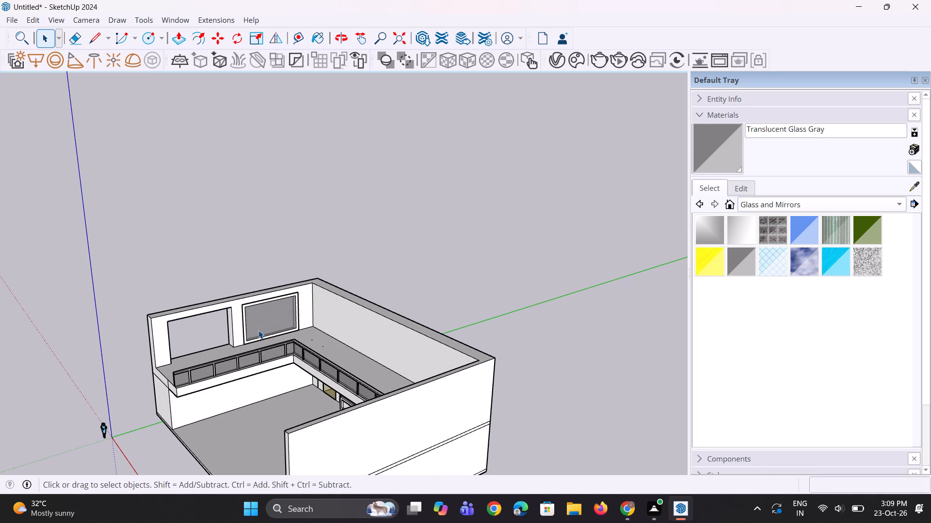
pyautogui.click(258, 330)
pyautogui.press('m')
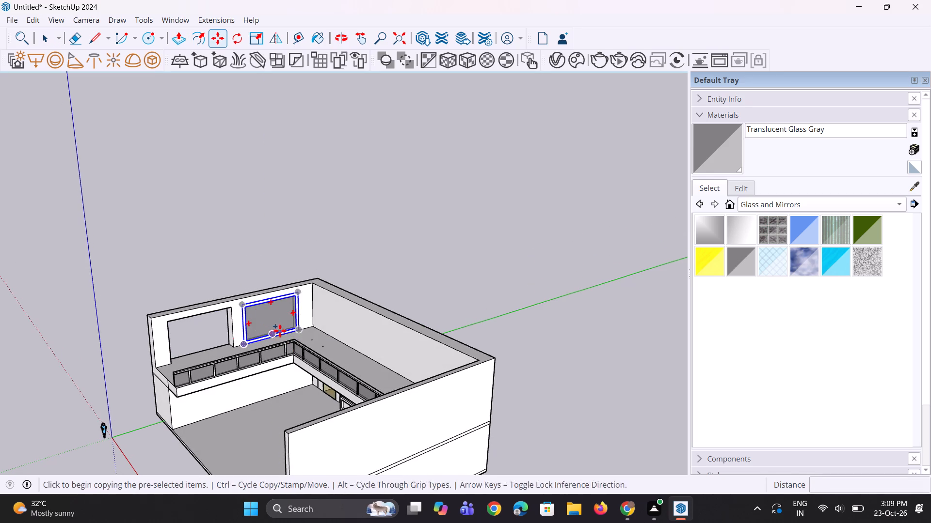
pyautogui.click(303, 331)
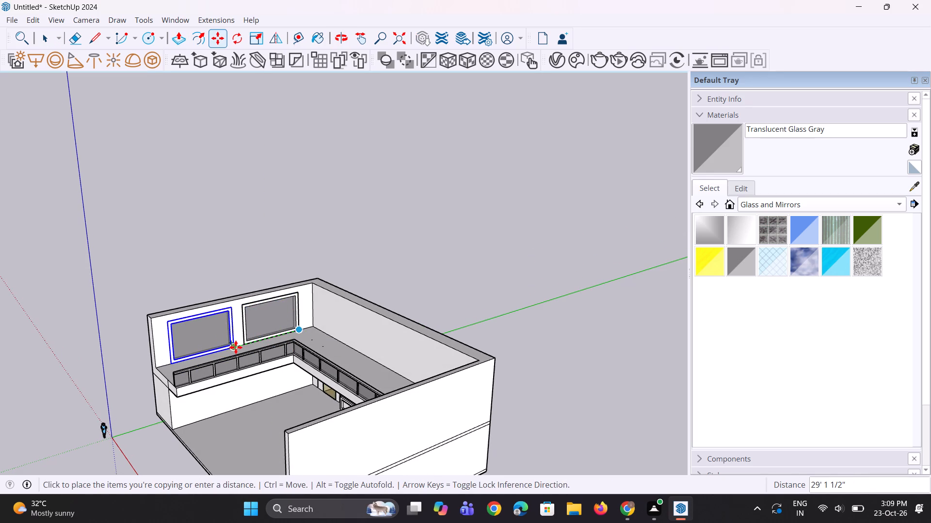
pyautogui.click(236, 347)
pyautogui.press('space')
pyautogui.press('space')
pyautogui.click(116, 322)
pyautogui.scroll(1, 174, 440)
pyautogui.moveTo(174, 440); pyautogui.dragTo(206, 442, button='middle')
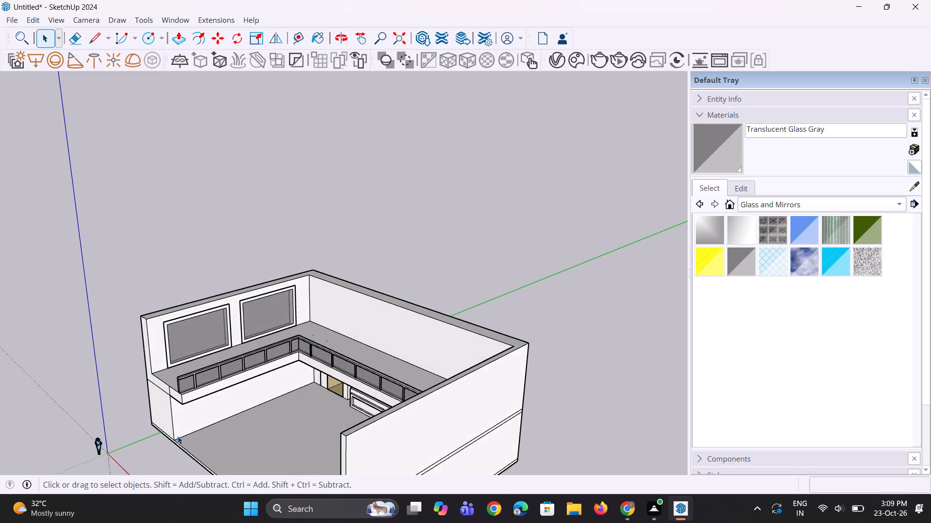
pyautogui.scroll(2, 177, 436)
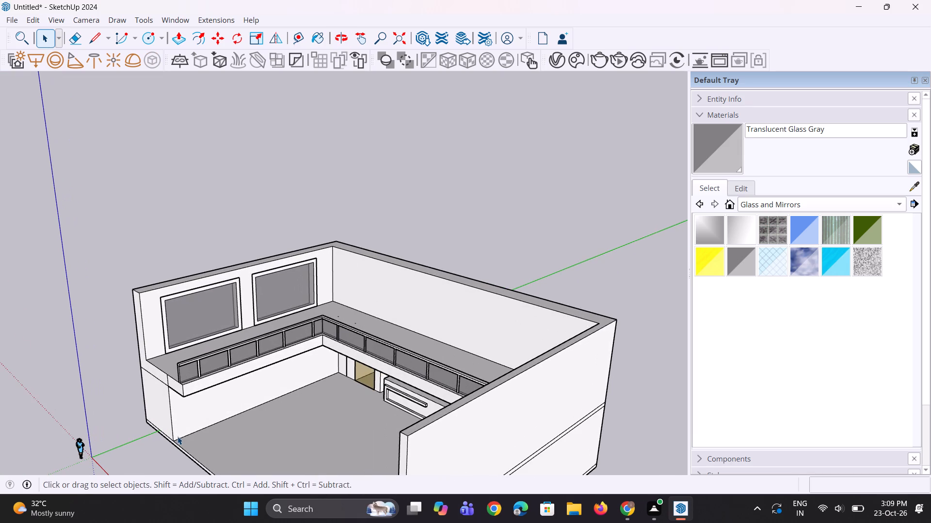
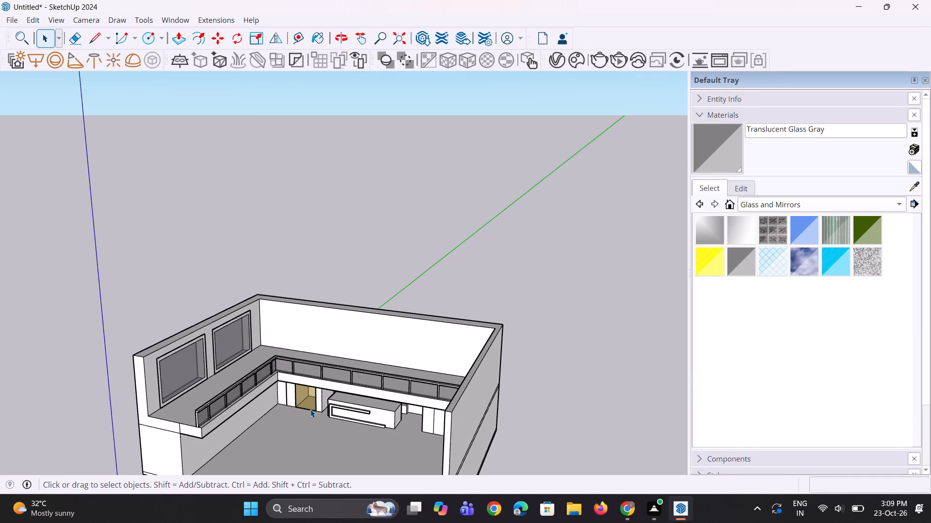
# Copy the rear wall's vertical corner edge at the windowed side wall along the rear wall to mark off a corner strip.
pyautogui.scroll(2, 284, 315)
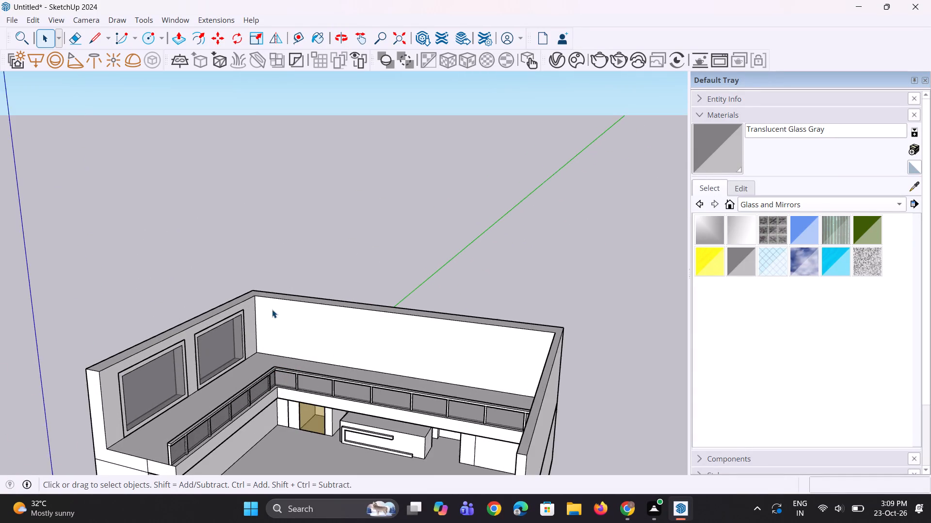
pyautogui.scroll(3, 271, 317)
pyautogui.click(250, 332)
pyautogui.scroll(1, 253, 341)
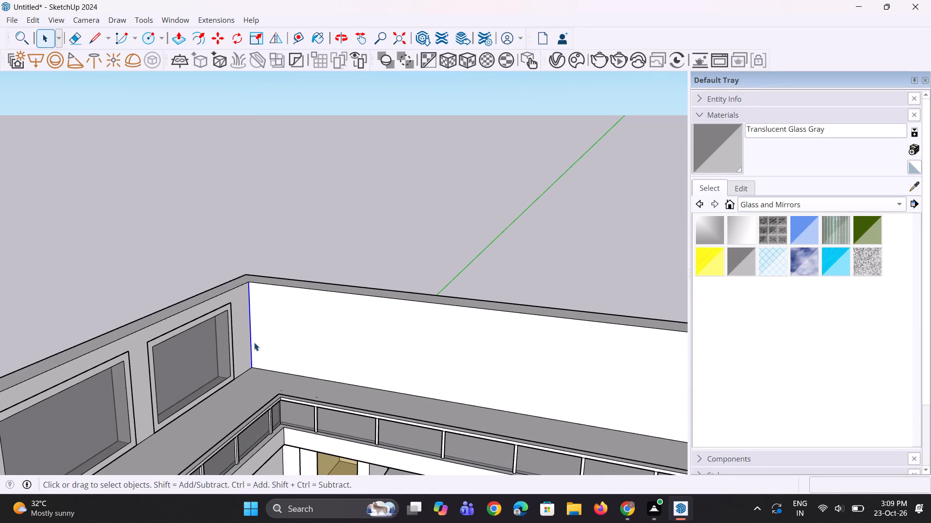
pyautogui.press('m')
pyautogui.keyDown('ctrl'); pyautogui.scroll(2, 279, 386); pyautogui.keyUp('ctrl')
pyautogui.click(244, 363)
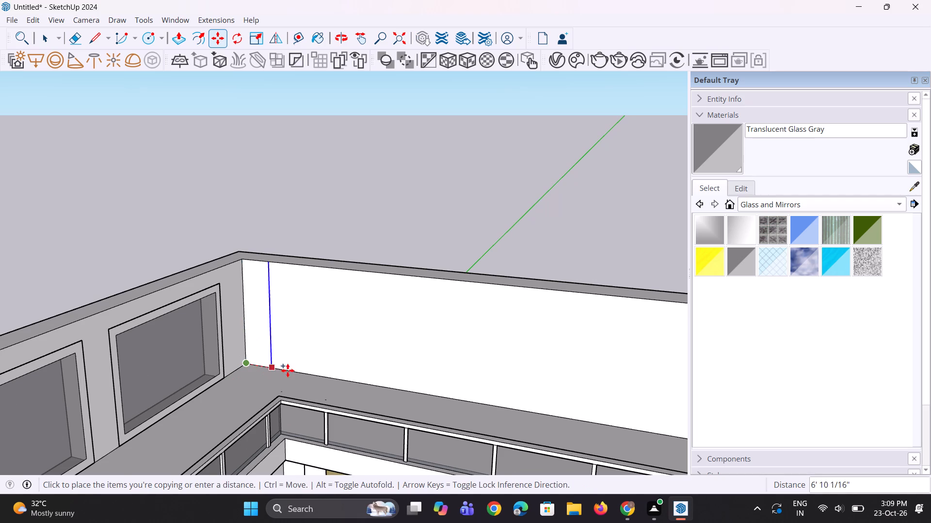
pyautogui.click(301, 373)
pyautogui.moveTo(302, 373); pyautogui.dragTo(257, 380, button='middle')
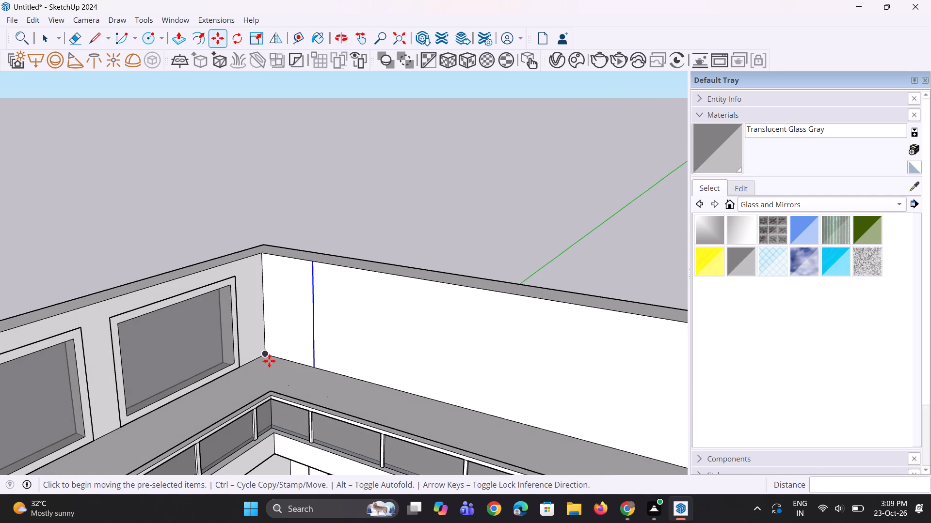
# Push/Pull the upper rear wall's corner strip beside the windows forward about 3' 8".
pyautogui.press('p')
pyautogui.click(274, 347)
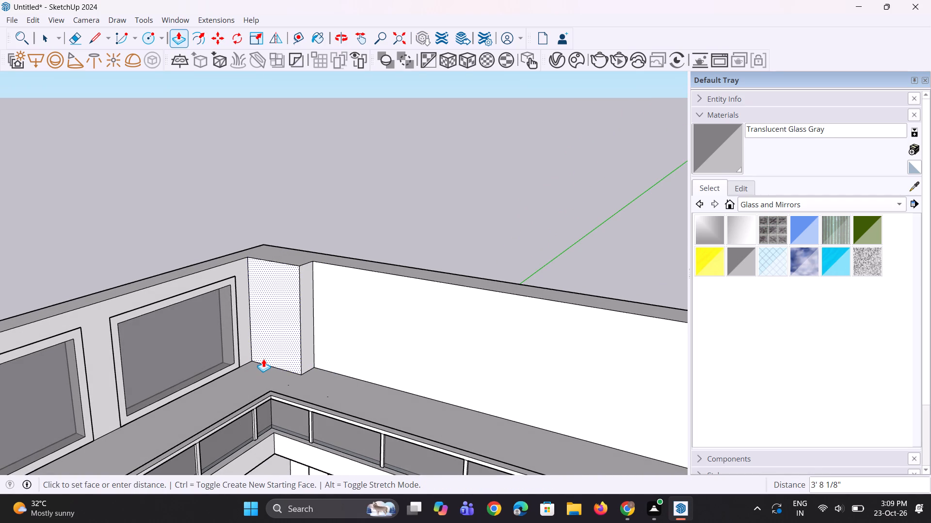
pyautogui.click(263, 359)
pyautogui.scroll(1, 270, 363)
pyautogui.moveTo(279, 367); pyautogui.dragTo(289, 369, button='middle')
pyautogui.press('space')
pyautogui.press('space')
# Offset the projecting corner block's front face inward about 2' 10 5/8" to outline a door.
pyautogui.scroll(-4, 288, 364)
pyautogui.moveTo(288, 364); pyautogui.dragTo(304, 342, button='middle')
pyautogui.scroll(1, 300, 350)
pyautogui.click(265, 364)
pyautogui.press('f')
pyautogui.click(254, 340)
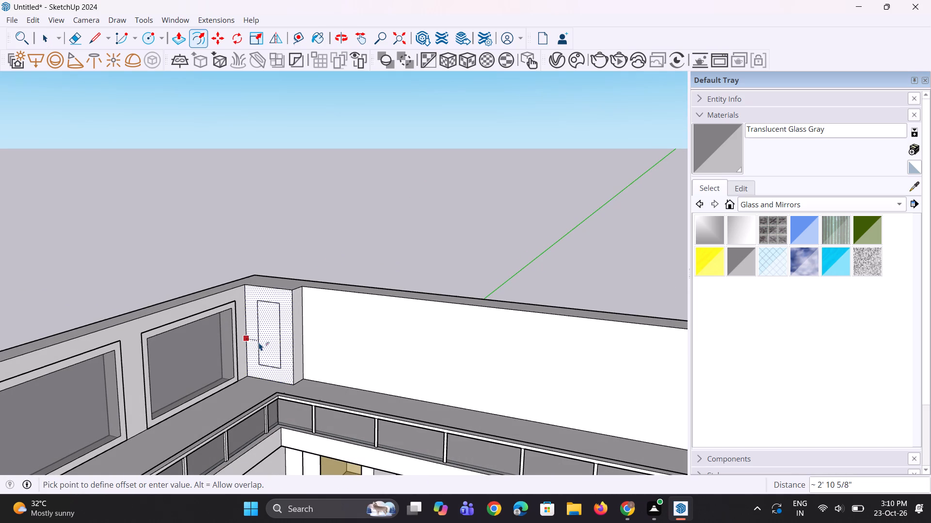
pyautogui.click(259, 342)
pyautogui.moveTo(282, 364); pyautogui.dragTo(342, 308, button='middle')
pyautogui.press('space')
pyautogui.click(355, 252)
# Move the bottom edge of the door outline down to the ledge floor.
pyautogui.scroll(7, 238, 378)
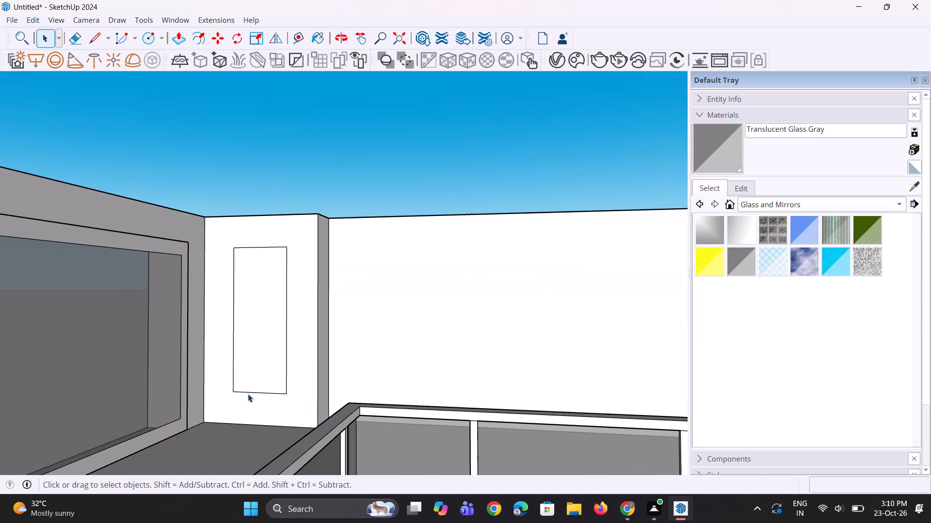
pyautogui.click(249, 393)
pyautogui.scroll(2, 259, 408)
pyautogui.moveTo(266, 415); pyautogui.dragTo(276, 419, button='middle')
pyautogui.press('m')
pyautogui.scroll(1, 292, 400)
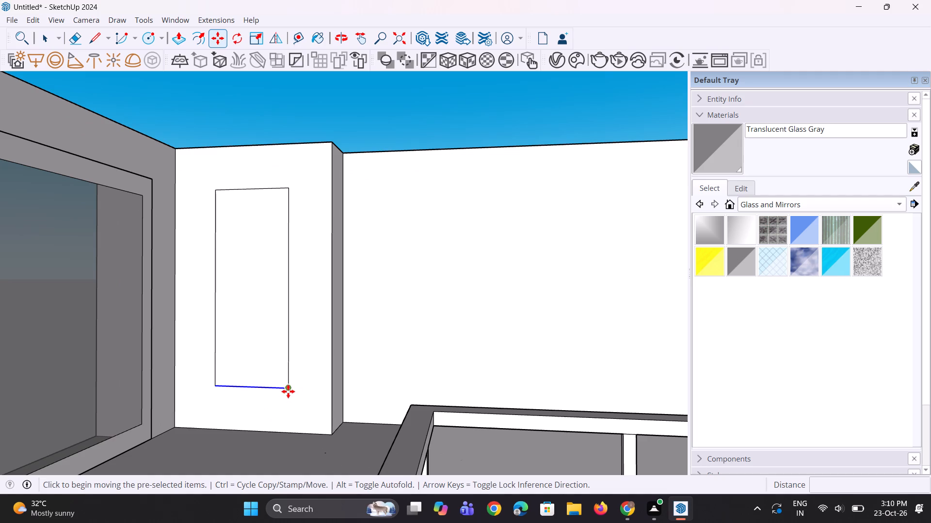
pyautogui.click(288, 391)
pyautogui.click(289, 430)
pyautogui.press('space')
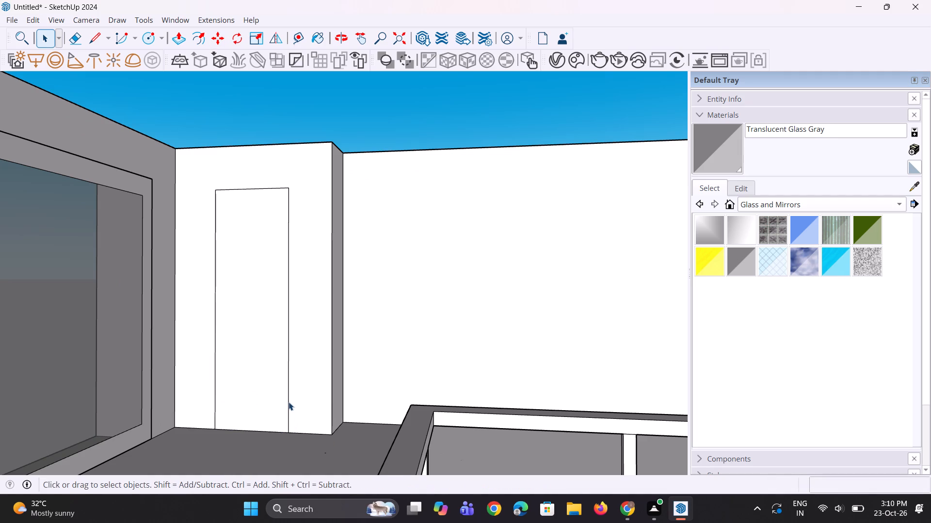
# Widen the door outline by moving its vertical edge farther from the windows outward, toward the block's free corner.
pyautogui.click(288, 400)
pyautogui.scroll(2, 288, 400)
pyautogui.scroll(-3, 294, 408)
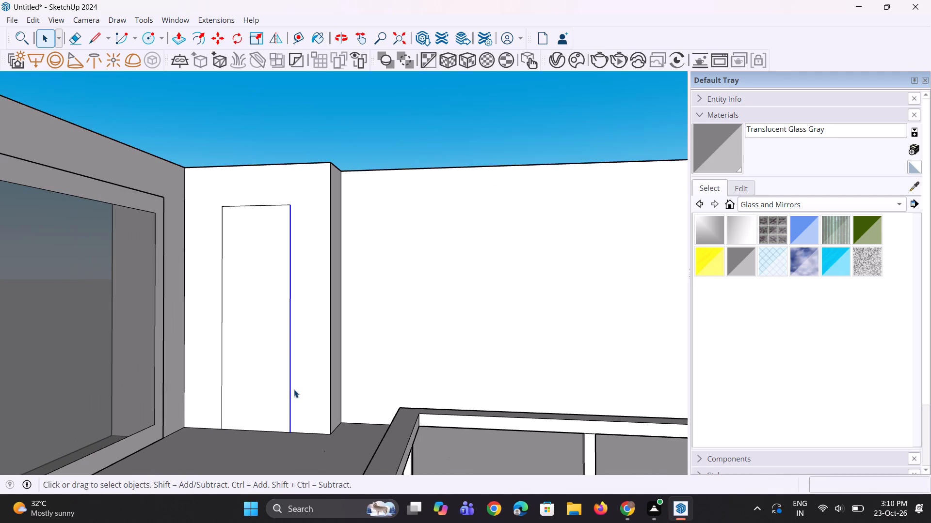
pyautogui.press('m')
pyautogui.scroll(1, 296, 401)
pyautogui.click(286, 439)
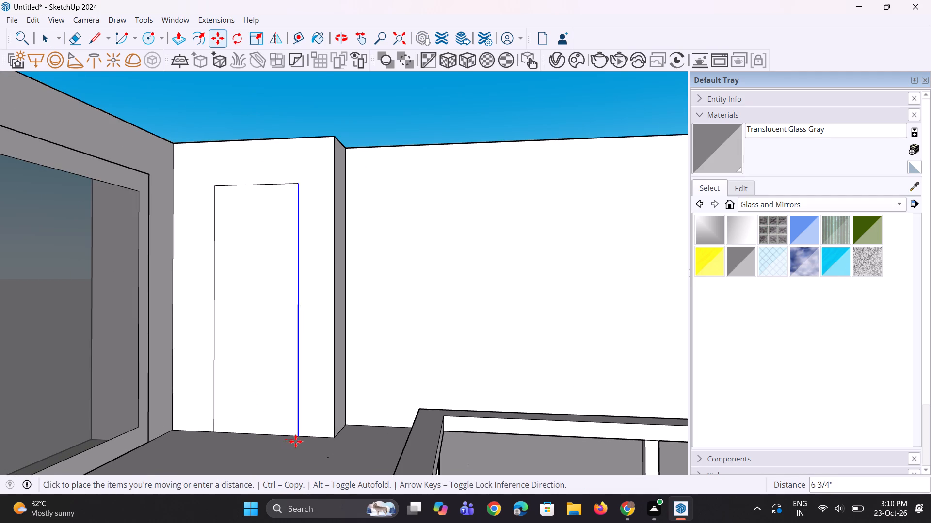
pyautogui.click(299, 441)
pyautogui.press('space')
pyautogui.press('space')
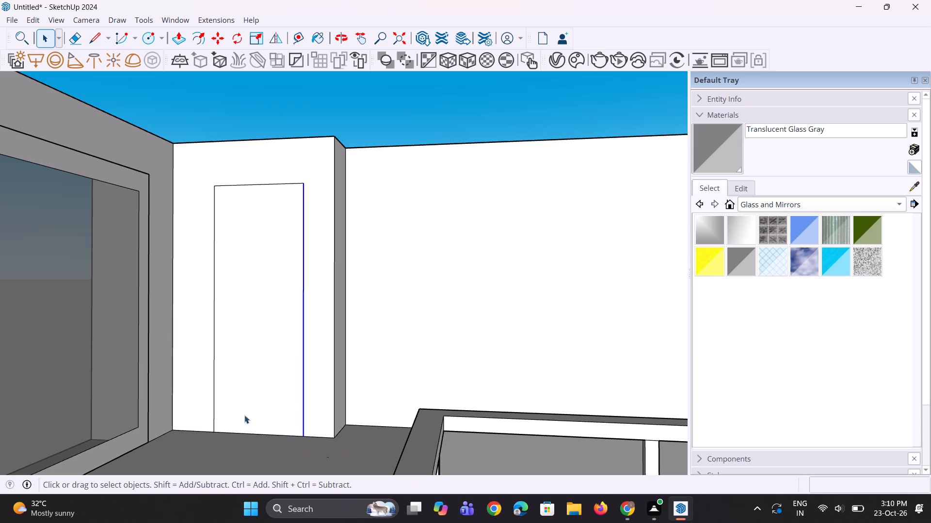
# Move the door outline's vertical edge nearest the windows about 1' toward the side wall.
pyautogui.click(213, 405)
pyautogui.scroll(2, 208, 430)
pyautogui.press('m')
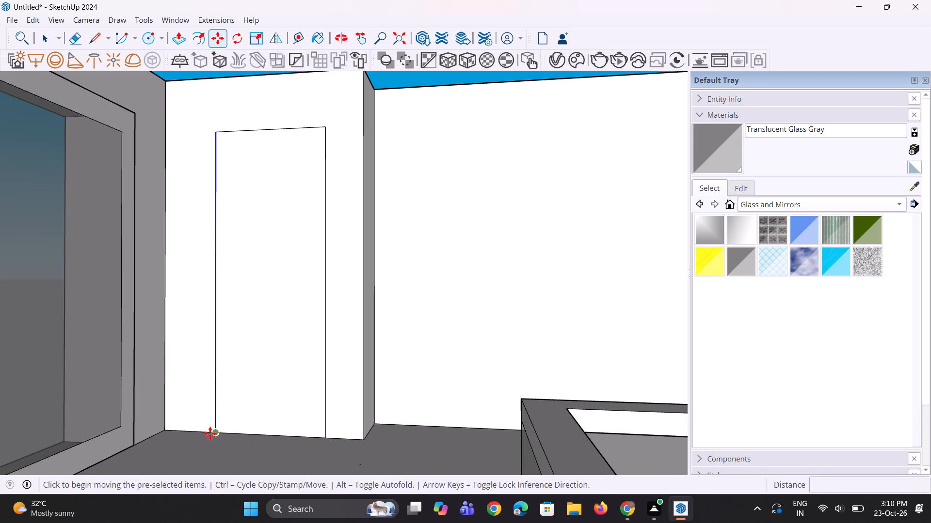
pyautogui.click(212, 434)
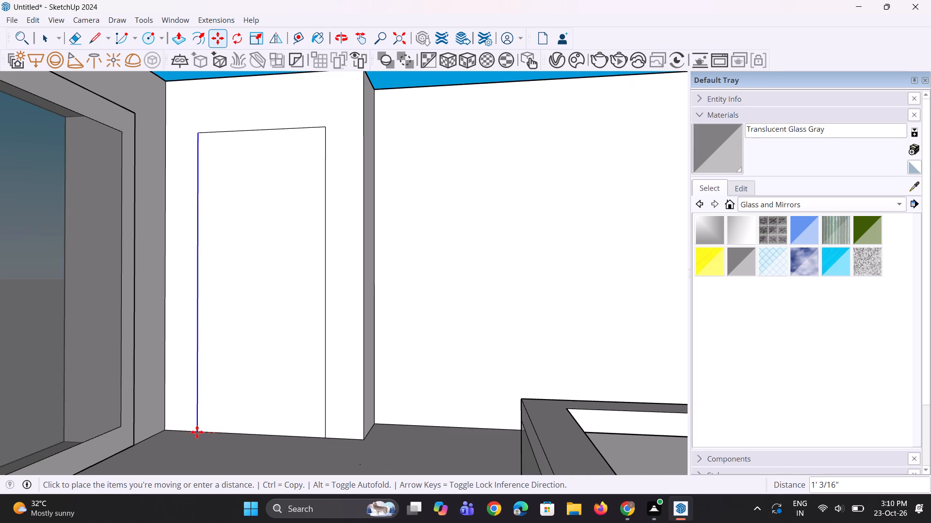
pyautogui.click(197, 432)
pyautogui.scroll(-10, 219, 414)
pyautogui.press('space')
pyautogui.press('space')
pyautogui.click(290, 235)
# Paint the frame face around the door outline with Wood Cherry Original from the Wood materials.
pyautogui.moveTo(325, 302); pyautogui.dragTo(245, 341, button='middle')
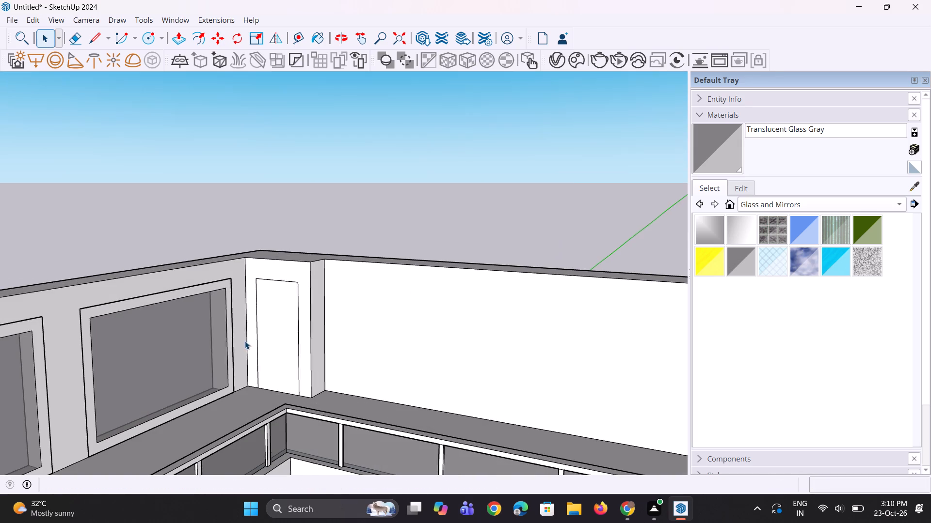
pyautogui.click(742, 204)
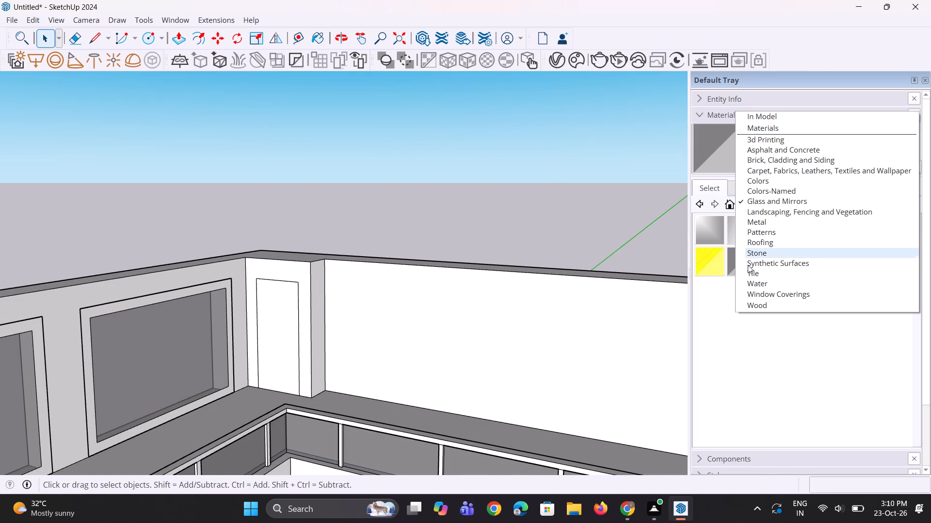
pyautogui.click(760, 307)
pyautogui.click(778, 233)
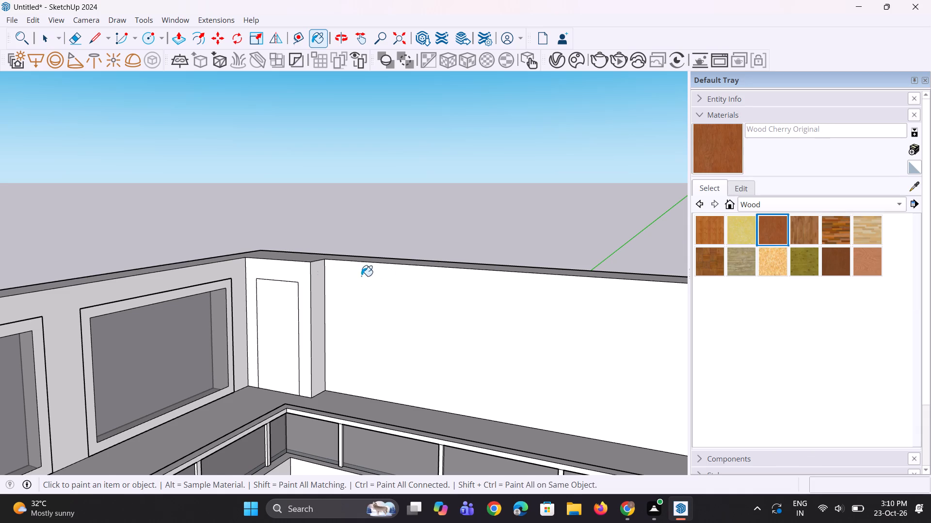
pyautogui.scroll(2, 289, 271)
pyautogui.click(287, 270)
pyautogui.scroll(-3, 347, 292)
pyautogui.moveTo(282, 333); pyautogui.dragTo(293, 326, button='middle')
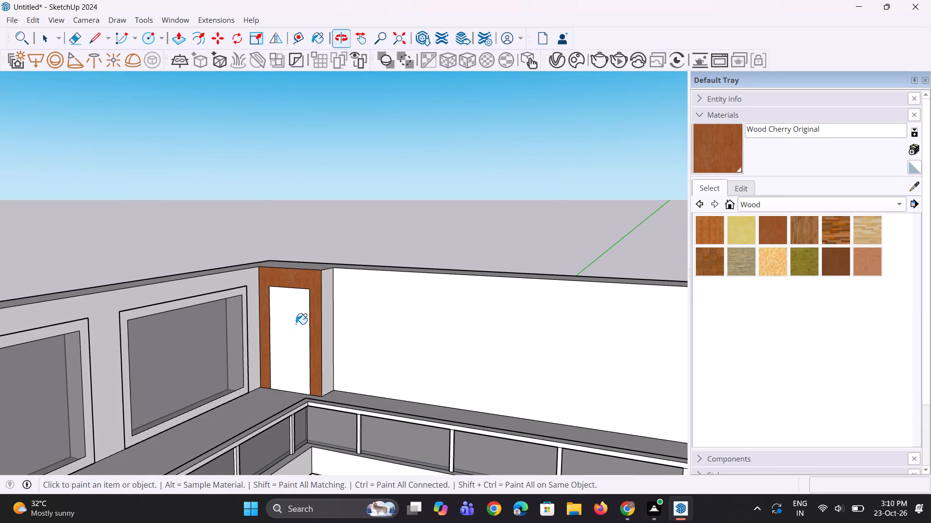
# Darken the colour of the Wood Cherry Original material slightly.
pyautogui.click(751, 188)
pyautogui.click(760, 269)
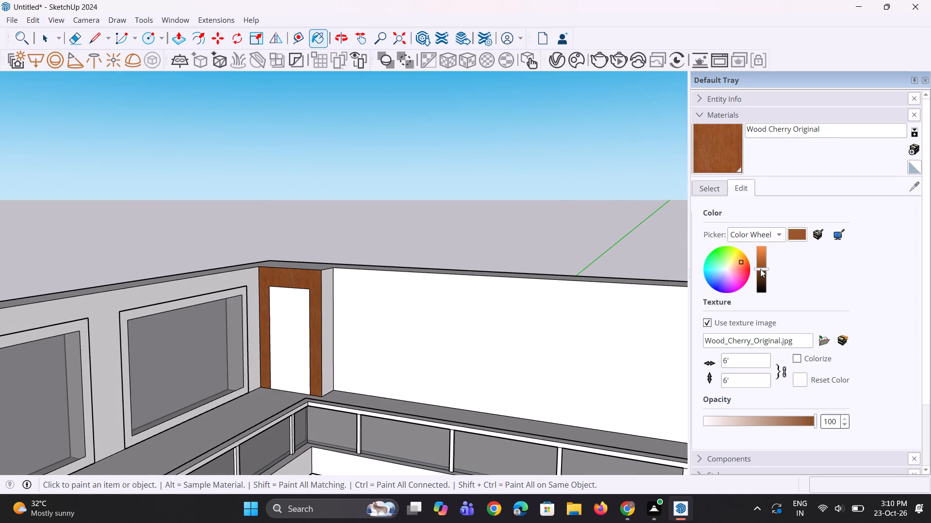
pyautogui.press('space')
pyautogui.press('space')
pyautogui.press('space')
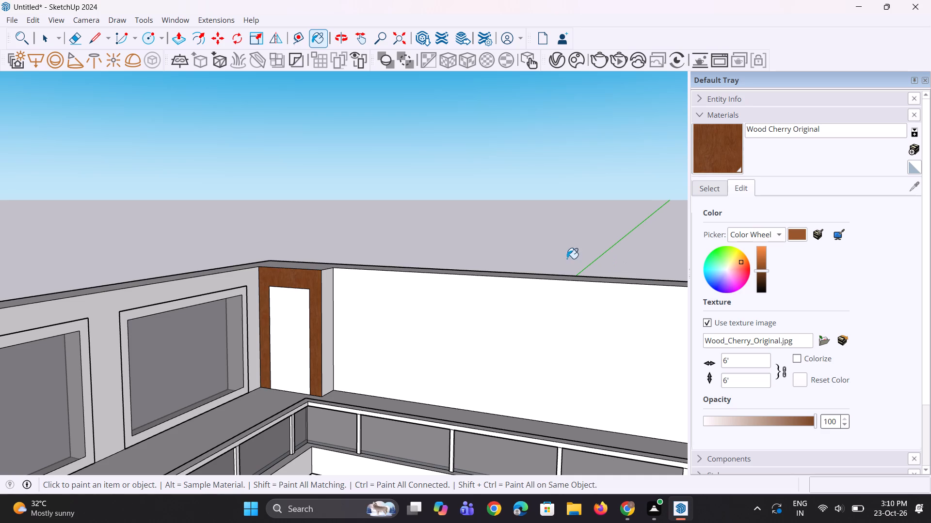
pyautogui.click(567, 258)
pyautogui.press('space')
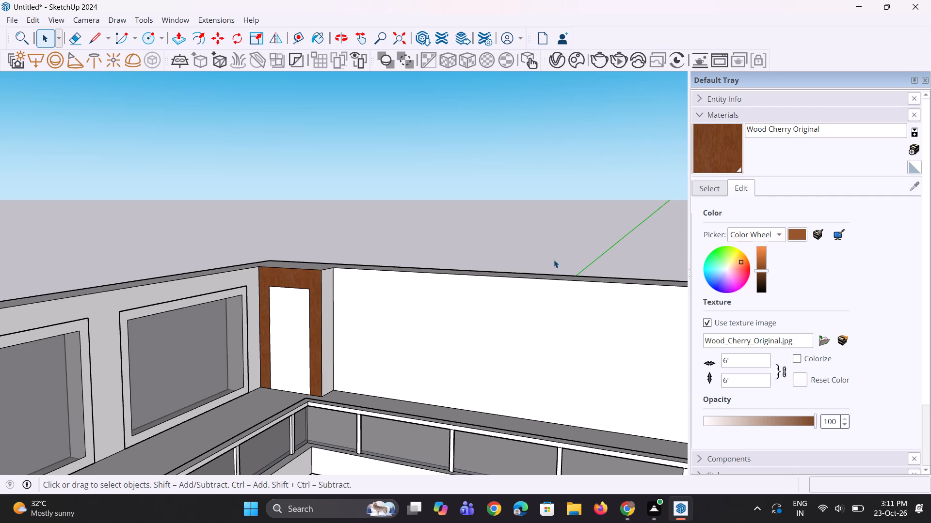
# Copy the upper rear wall's vertical edge at the opposite corner 8' 11 11/16" along the rear wall.
pyautogui.scroll(-3, 463, 308)
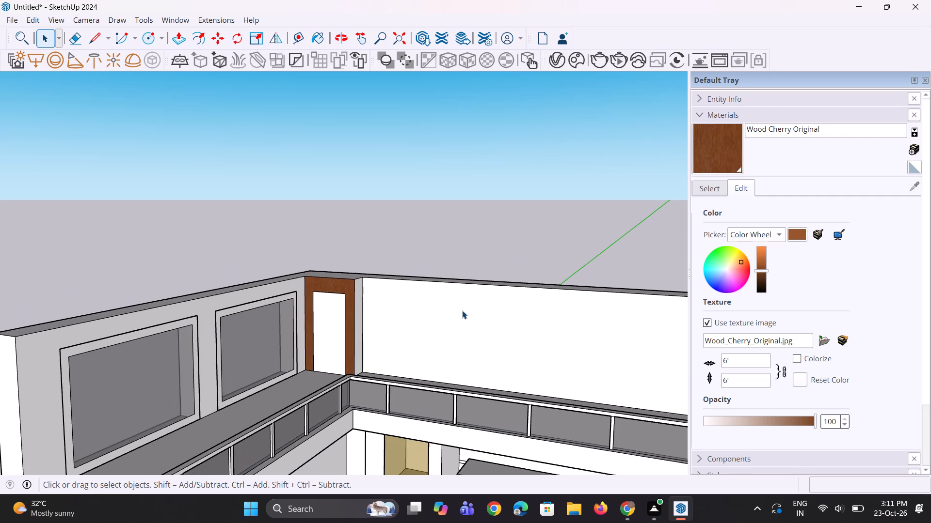
pyautogui.scroll(-4, 462, 310)
pyautogui.moveTo(539, 389); pyautogui.dragTo(477, 401, button='middle')
pyautogui.scroll(-5, 395, 332)
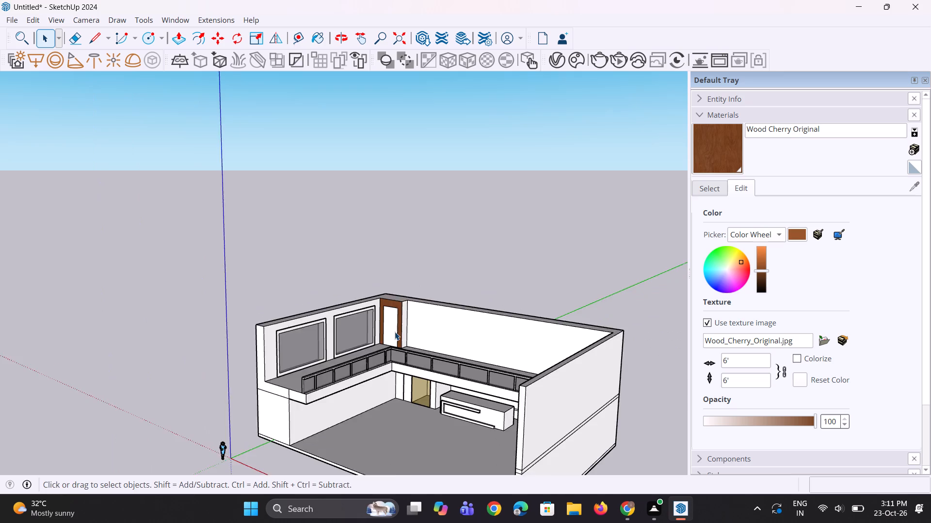
pyautogui.scroll(-2, 395, 332)
pyautogui.moveTo(445, 332); pyautogui.dragTo(652, 317, button='middle')
pyautogui.scroll(2, 655, 320)
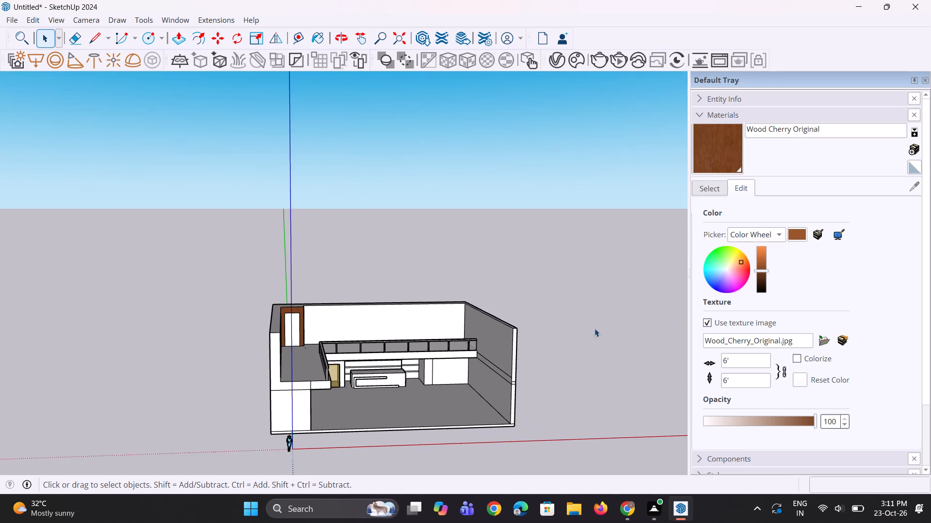
pyautogui.scroll(2, 553, 328)
pyautogui.click(459, 322)
pyautogui.moveTo(452, 340); pyautogui.dragTo(442, 361, button='middle')
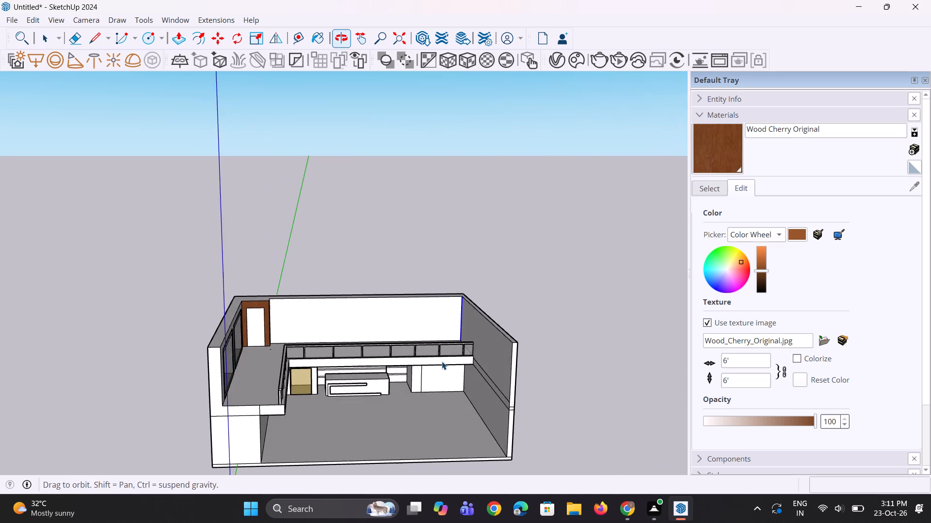
pyautogui.scroll(7, 446, 350)
pyautogui.press('m')
pyautogui.scroll(3, 455, 342)
pyautogui.moveTo(457, 338); pyautogui.dragTo(459, 385, button='middle')
pyautogui.click(467, 320)
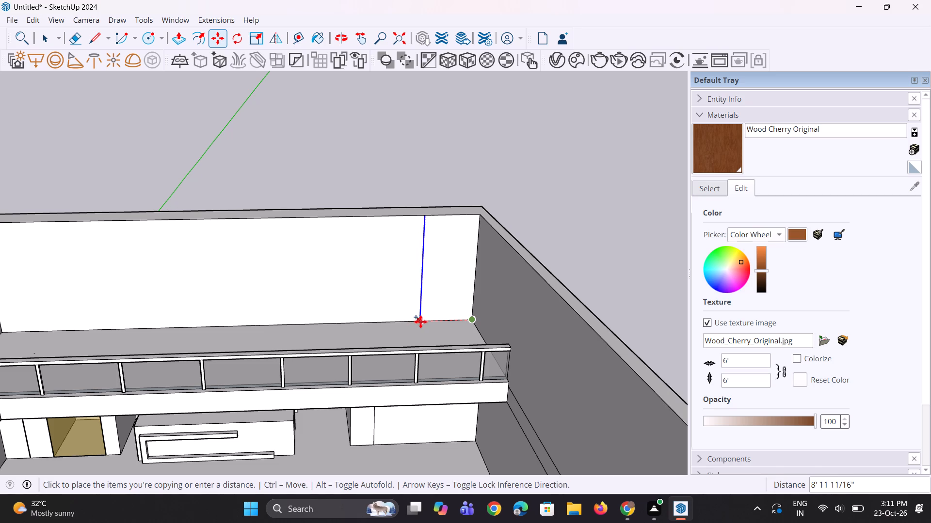
pyautogui.click(420, 322)
# Copy the new vertical line a short distance farther along the rear wall to mark a narrow strip.
pyautogui.press('m')
pyautogui.scroll(1, 423, 323)
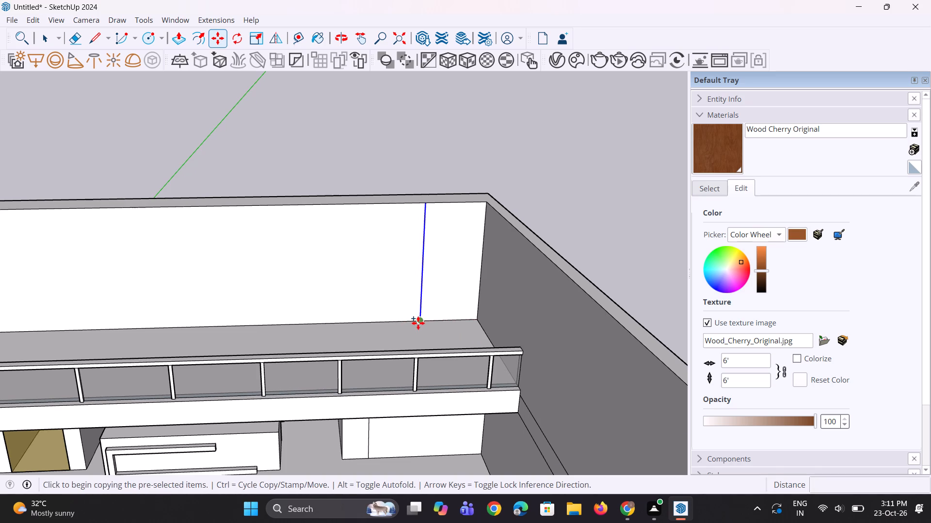
pyautogui.click(418, 323)
pyautogui.click(386, 319)
pyautogui.press('space')
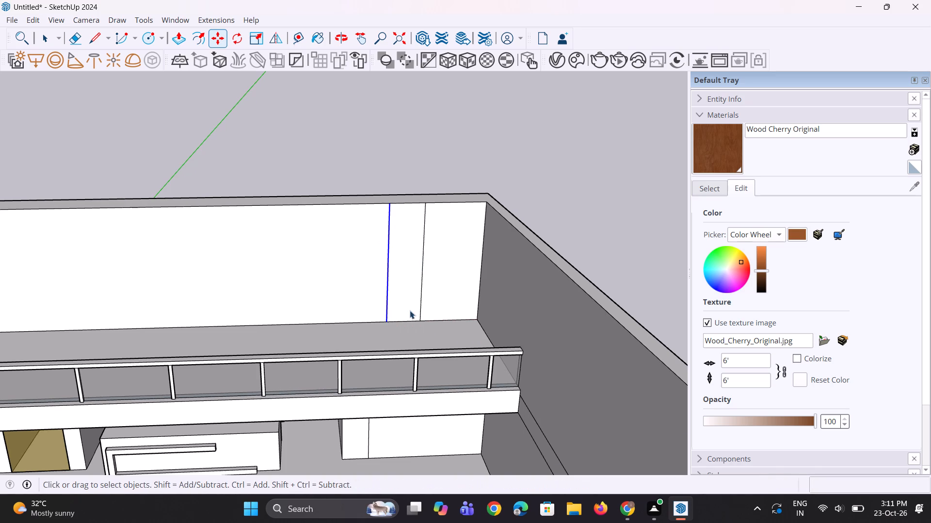
pyautogui.press('space')
# Paint the upper rear wall's corner strip next to the plain side wall with Wood Cherry Original.
pyautogui.click(430, 299)
pyautogui.middleClick(439, 326)
pyautogui.click(711, 149)
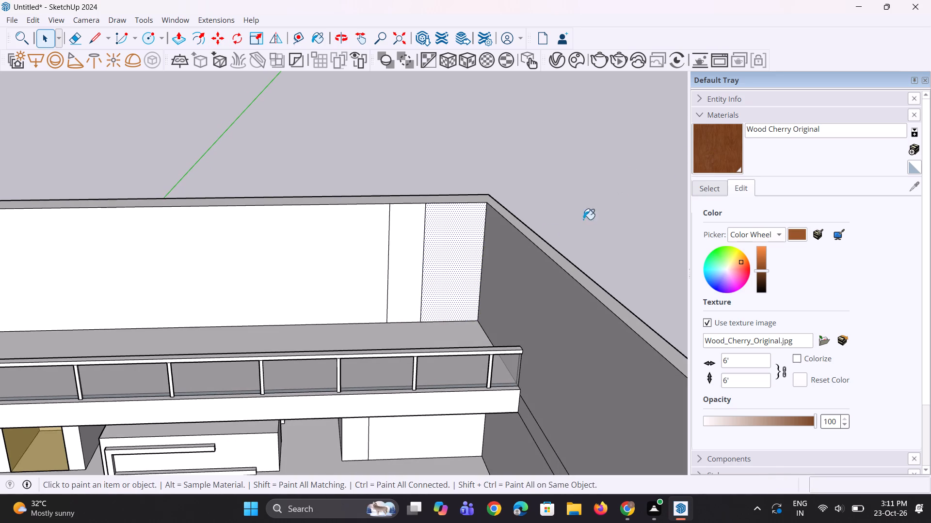
pyautogui.click(490, 251)
pyautogui.hotkey('ctrl', 'z')
pyautogui.click(467, 261)
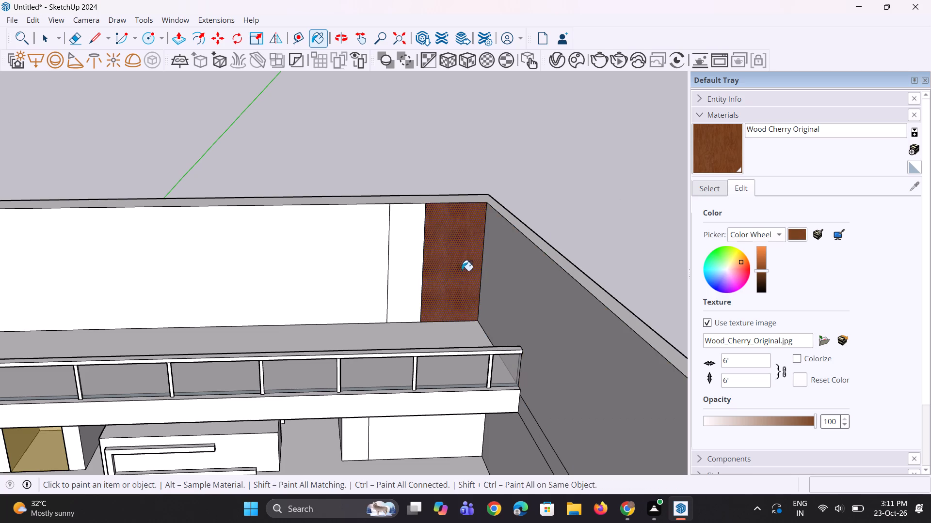
pyautogui.press('space')
pyautogui.press('space')
pyautogui.click(569, 200)
# Push/Pull the narrow strip beside the wood panel forward by the same distance as the first corner block.
pyautogui.moveTo(385, 326); pyautogui.dragTo(367, 308, button='middle')
pyautogui.scroll(3, 383, 301)
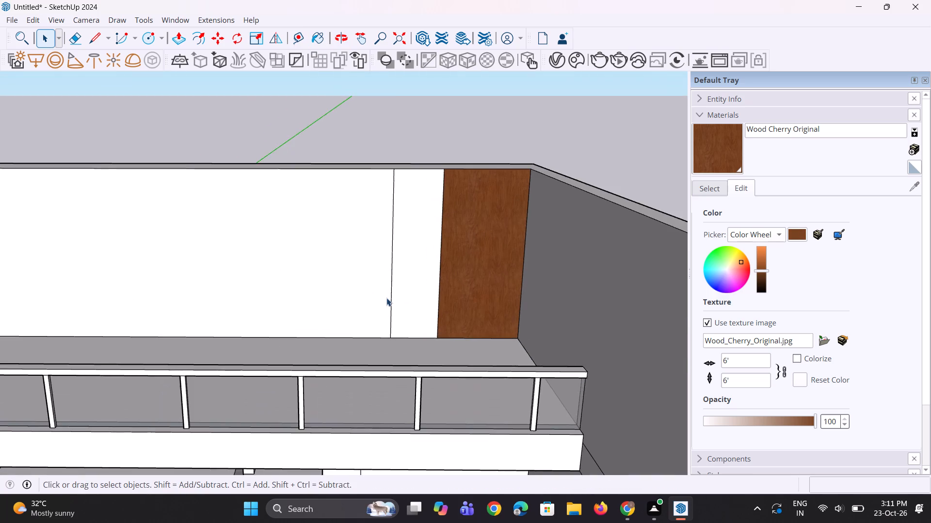
pyautogui.scroll(1, 386, 298)
pyautogui.press('p')
pyautogui.doubleClick(407, 283)
# Examine the upper rear wall's projections and wood areas from inside and above, and the outside of the rear wall.
pyautogui.moveTo(420, 319); pyautogui.dragTo(494, 321, button='middle')
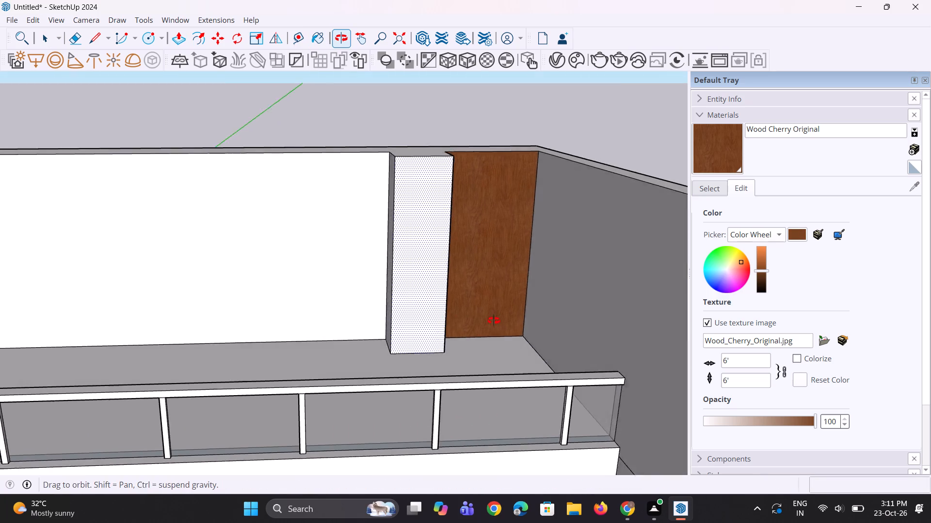
pyautogui.moveTo(494, 321); pyautogui.dragTo(516, 318, button='middle')
pyautogui.scroll(-8, 431, 366)
pyautogui.moveTo(427, 366); pyautogui.dragTo(321, 371, button='middle')
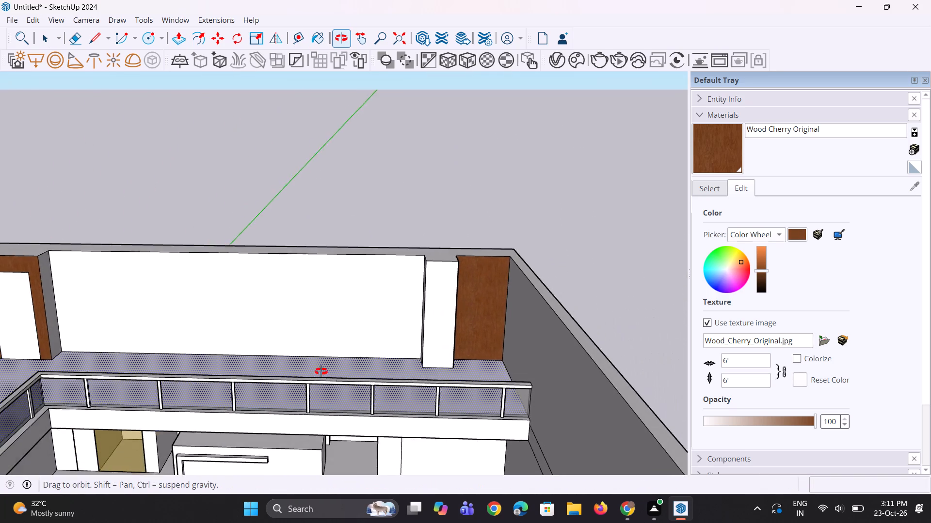
pyautogui.moveTo(321, 371); pyautogui.dragTo(360, 374, button='middle')
pyautogui.scroll(-4, 360, 374)
pyautogui.moveTo(406, 350); pyautogui.dragTo(86, 431, button='middle')
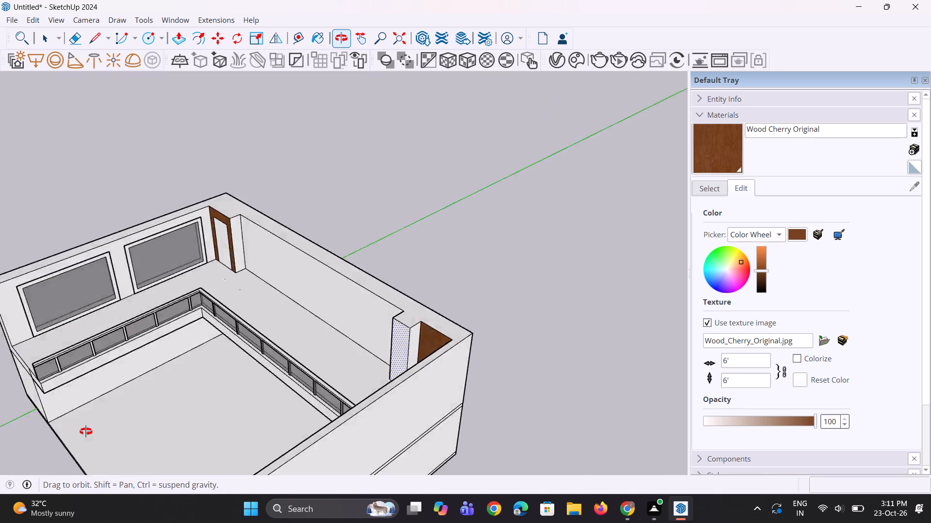
pyautogui.moveTo(86, 431); pyautogui.dragTo(78, 425, button='middle')
pyautogui.moveTo(558, 374); pyautogui.dragTo(304, 361, button='middle')
pyautogui.scroll(5, 261, 406)
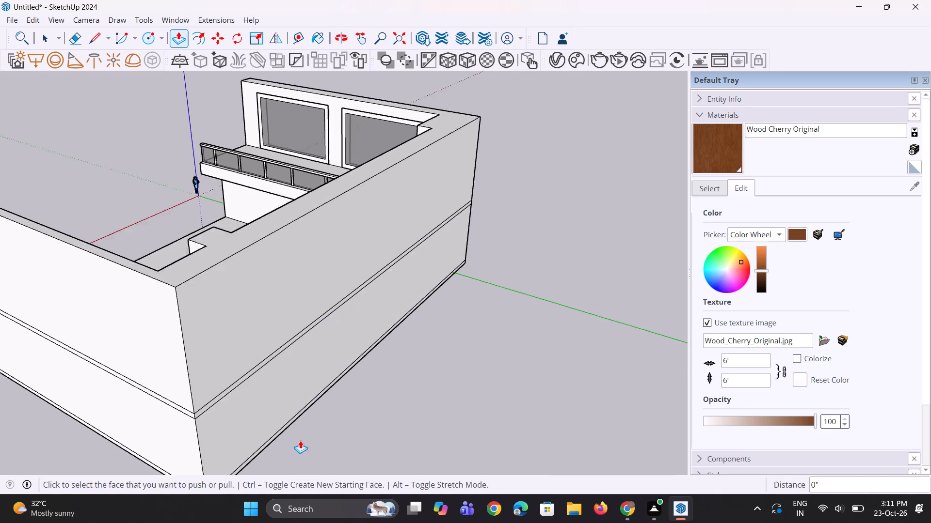
# Push/Pull the rear wall's base strip outward about 4' 4", and its lower wall, band and upper wall faces by the same distance.
pyautogui.scroll(1, 300, 440)
pyautogui.click(296, 412)
pyautogui.click(320, 423)
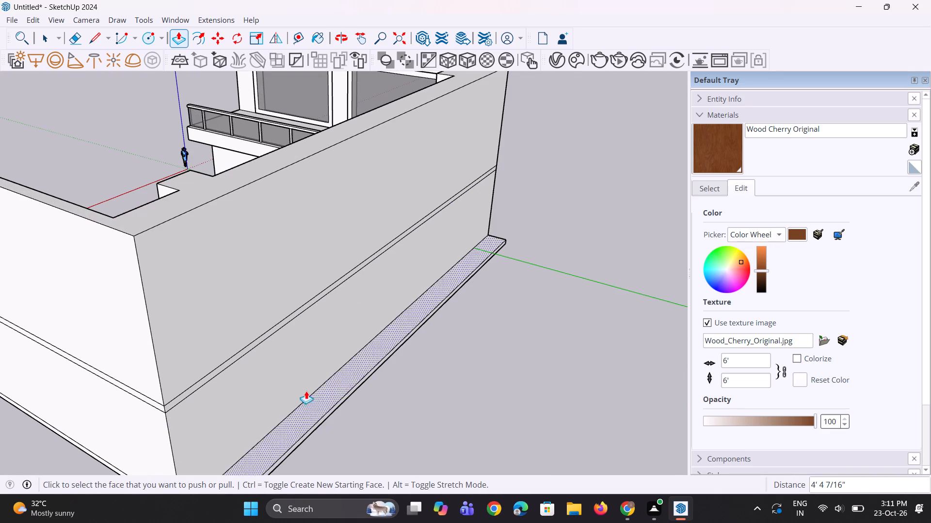
pyautogui.doubleClick(304, 389)
pyautogui.doubleClick(262, 342)
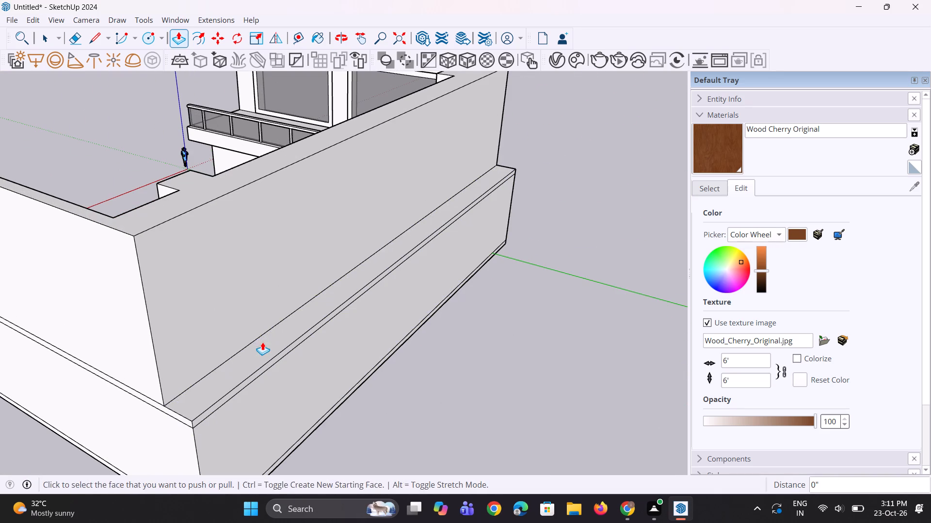
pyautogui.doubleClick(258, 320)
# Push/Pull the upper rear wall's plain face between the door block and the pillar back about 4' 9".
pyautogui.moveTo(266, 341); pyautogui.dragTo(704, 365, button='middle')
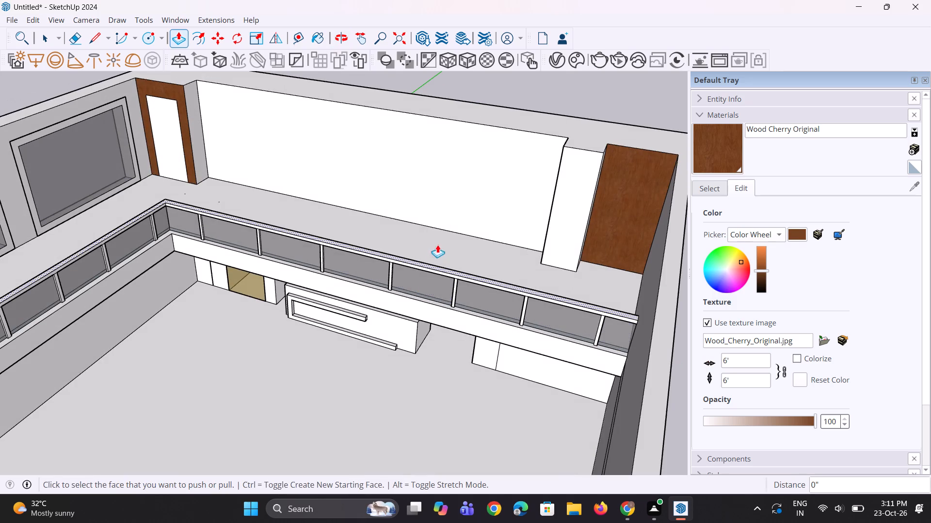
pyautogui.click(447, 216)
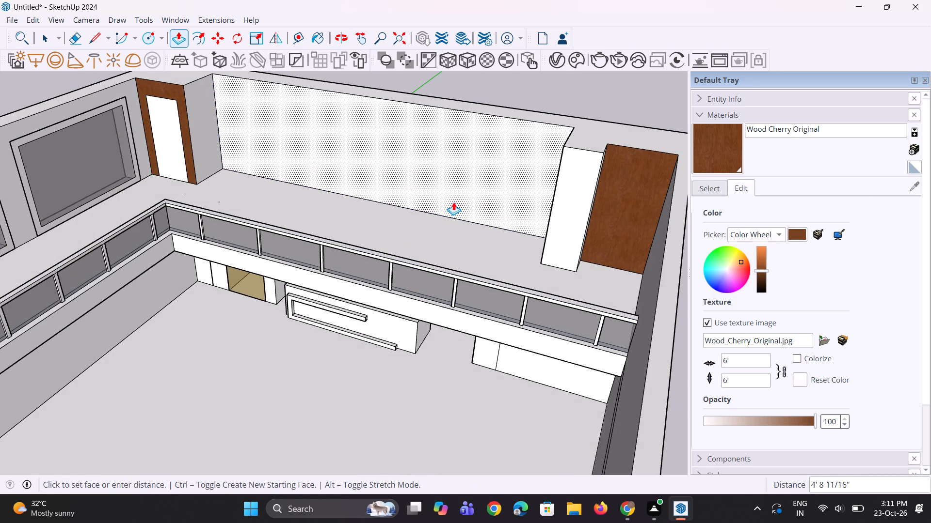
pyautogui.click(453, 202)
pyautogui.press('space')
# Examine the deepened upper rear wall and the L-shaped ledge from inside and above.
pyautogui.scroll(-6, 420, 252)
pyautogui.moveTo(421, 247); pyautogui.dragTo(421, 237, button='middle')
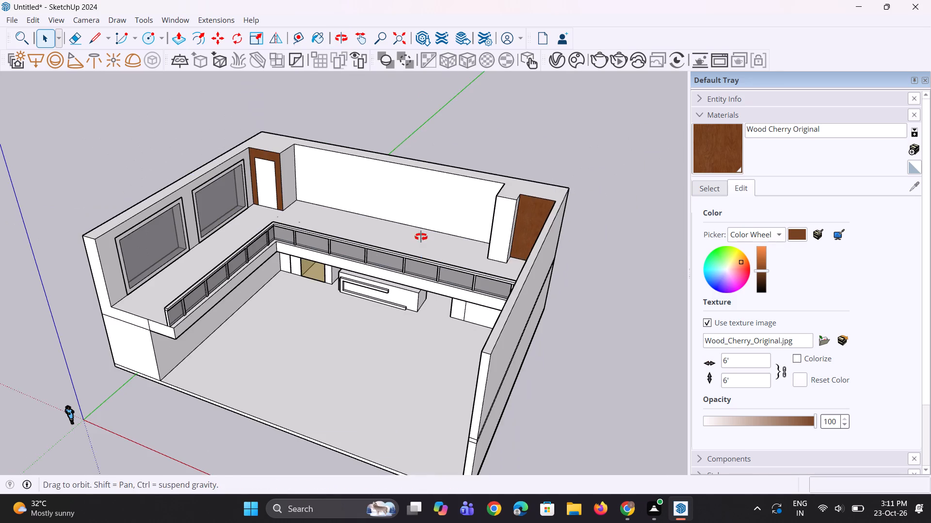
pyautogui.moveTo(421, 237); pyautogui.dragTo(421, 224, button='middle')
pyautogui.scroll(6, 421, 224)
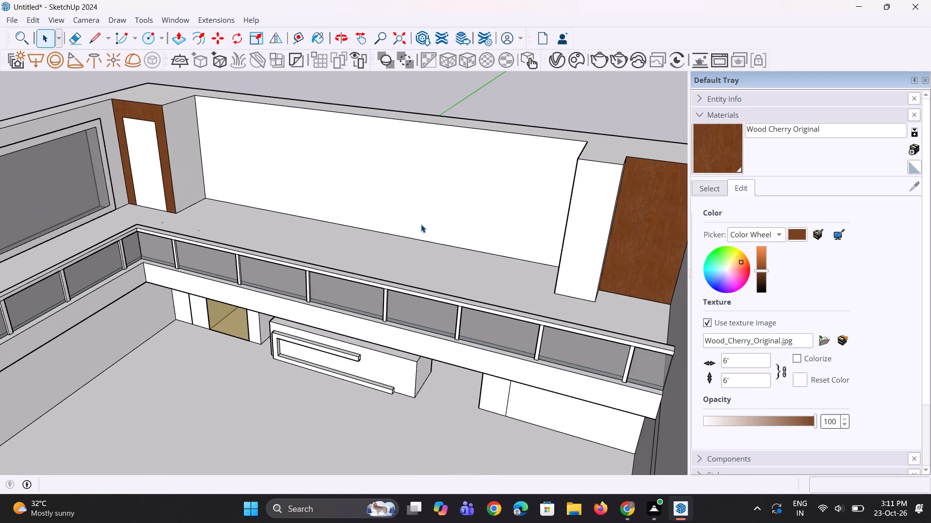
pyautogui.scroll(2, 421, 224)
pyautogui.moveTo(421, 224); pyautogui.dragTo(400, 235, button='middle')
pyautogui.scroll(-8, 400, 235)
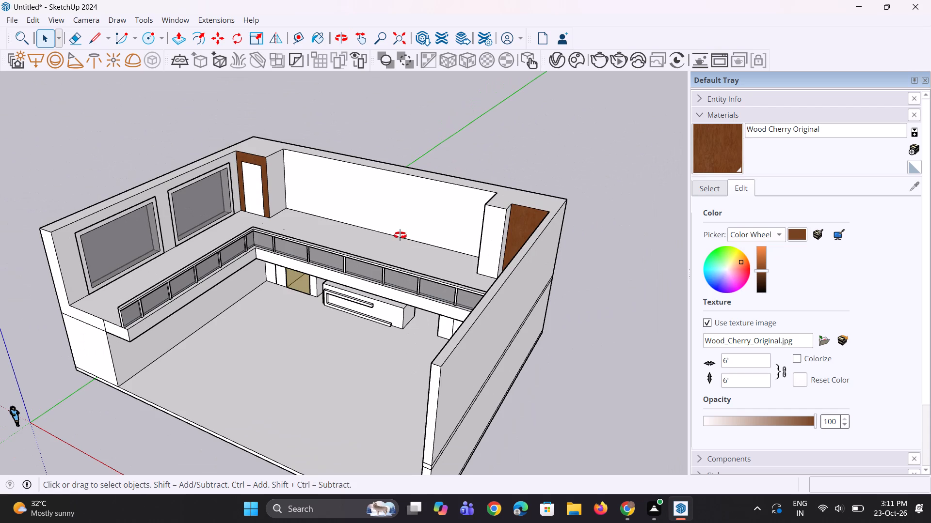
pyautogui.middleClick(400, 235)
pyautogui.scroll(-4, 397, 231)
pyautogui.scroll(1, 397, 231)
pyautogui.scroll(-4, 397, 231)
pyautogui.moveTo(397, 231); pyautogui.dragTo(405, 231, button='middle')
pyautogui.scroll(4, 317, 273)
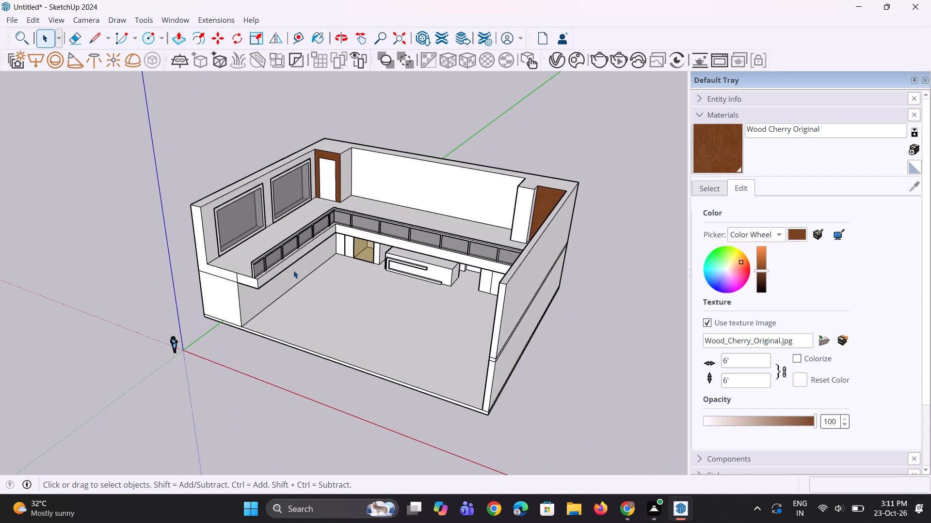
pyautogui.scroll(3, 293, 270)
pyautogui.scroll(-3, 293, 270)
# Push/Pull the narrow horizontal band on the plain side wall inward about 10' 5" to form a ledge.
pyautogui.moveTo(332, 265); pyautogui.dragTo(506, 253, button='middle')
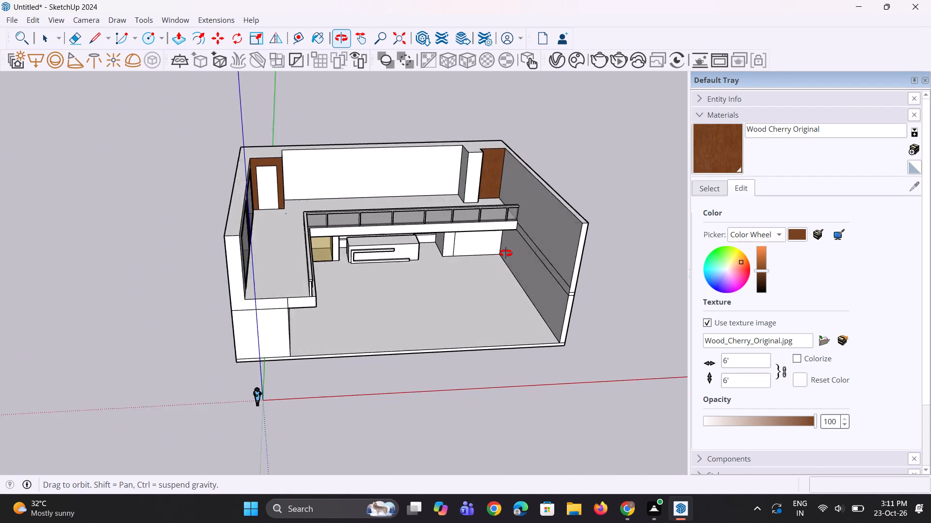
pyautogui.moveTo(506, 253); pyautogui.dragTo(512, 249, button='middle')
pyautogui.scroll(4, 520, 243)
pyautogui.click(521, 243)
pyautogui.press('p')
pyautogui.click(526, 239)
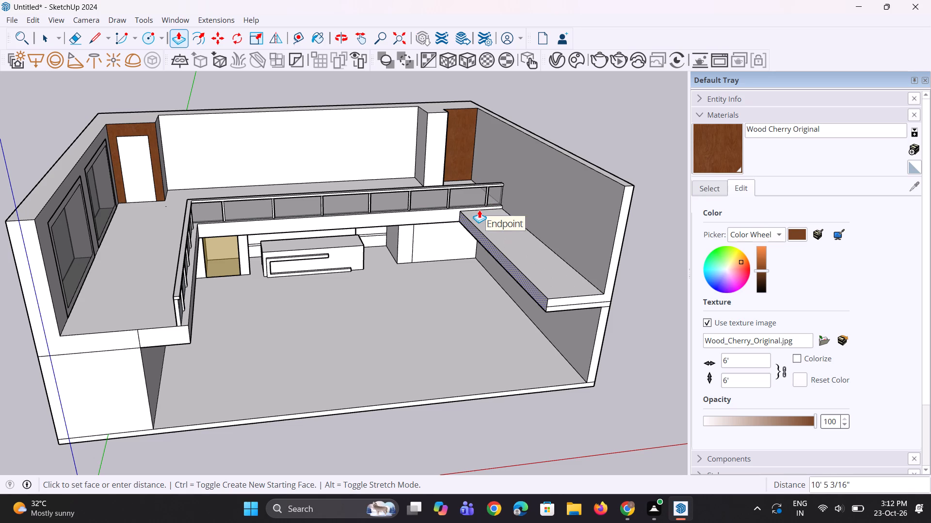
pyautogui.click(479, 210)
# Push/Pull the new side ledge's inner edge face back about 5" toward the side wall.
pyautogui.moveTo(480, 255); pyautogui.dragTo(393, 276, button='middle')
pyautogui.scroll(5, 435, 284)
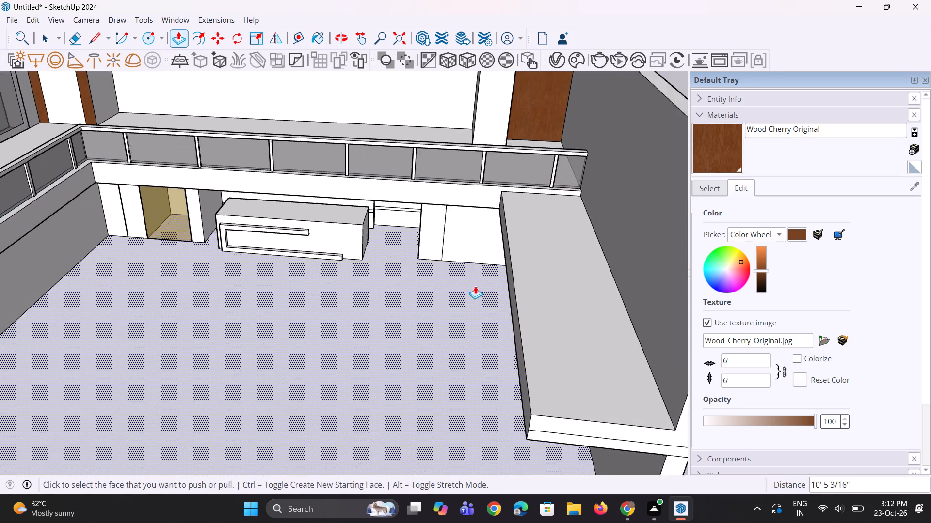
pyautogui.click(520, 313)
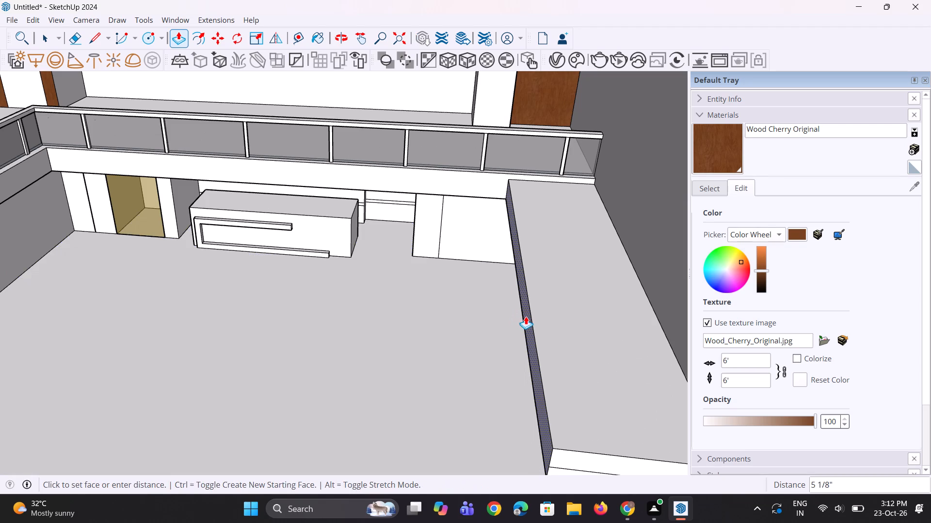
pyautogui.click(526, 316)
pyautogui.press('space')
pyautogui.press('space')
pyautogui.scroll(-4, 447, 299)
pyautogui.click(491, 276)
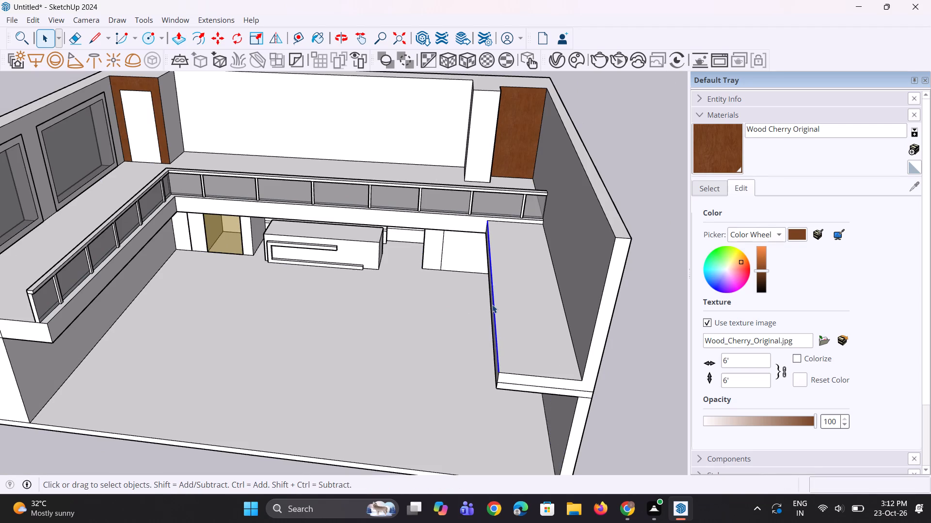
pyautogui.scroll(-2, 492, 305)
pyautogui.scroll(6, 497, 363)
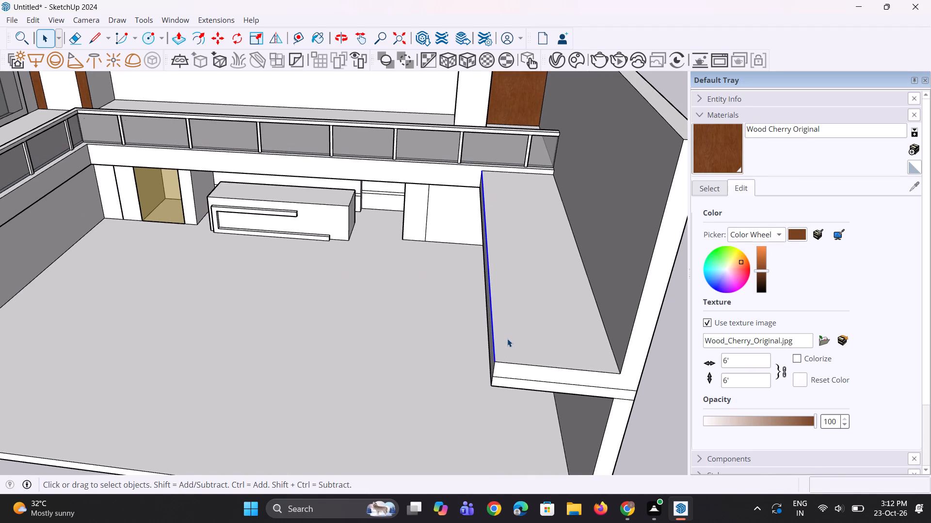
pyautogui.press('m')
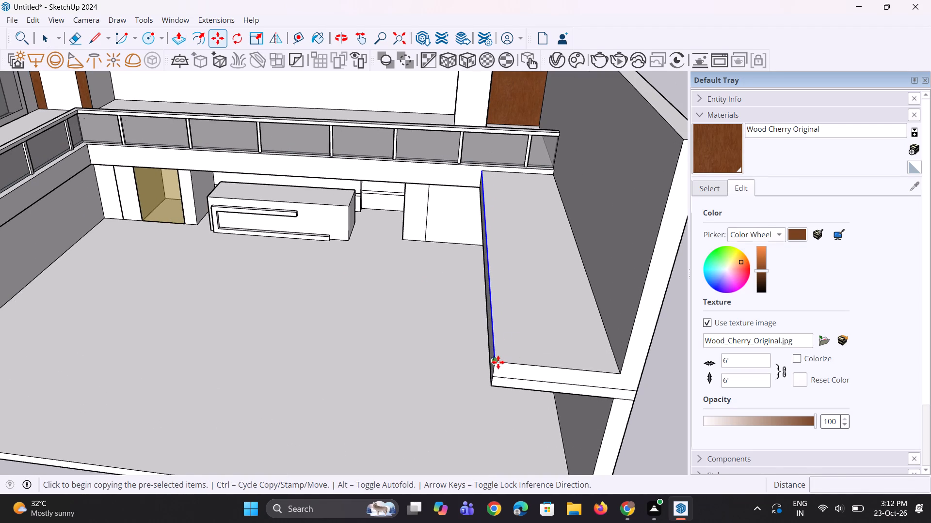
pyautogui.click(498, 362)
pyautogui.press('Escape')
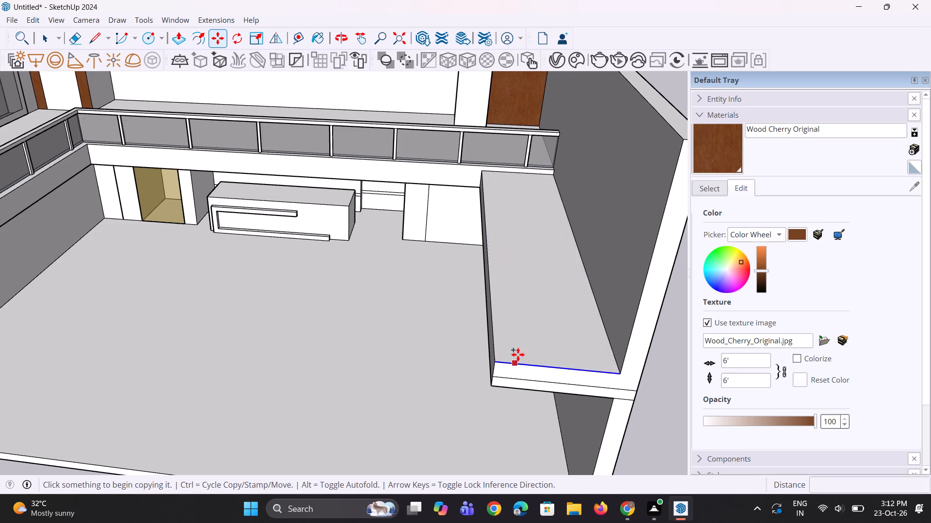
# Copy the vertical end edge of the rear railing's glass about 7' along the railing, away from the side wall.
pyautogui.press('space')
pyautogui.press('space')
pyautogui.click(555, 158)
pyautogui.scroll(6, 555, 158)
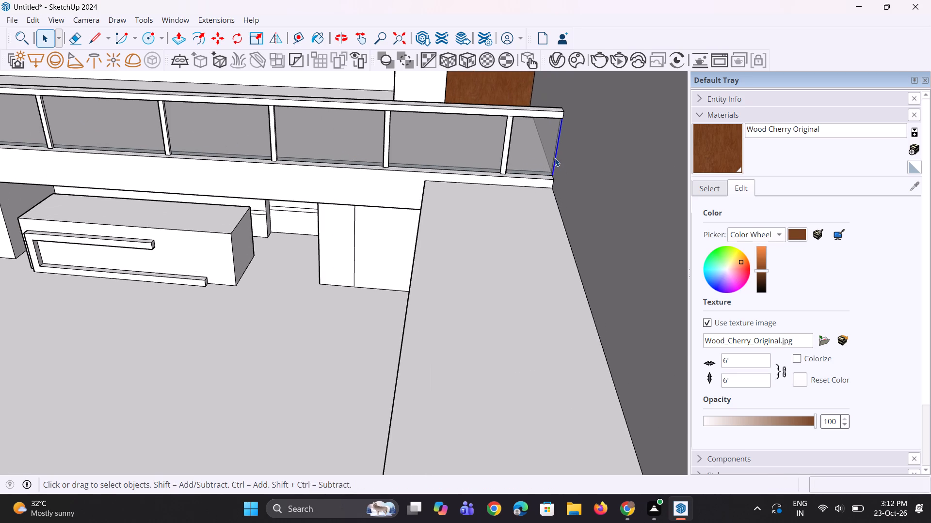
pyautogui.press('m')
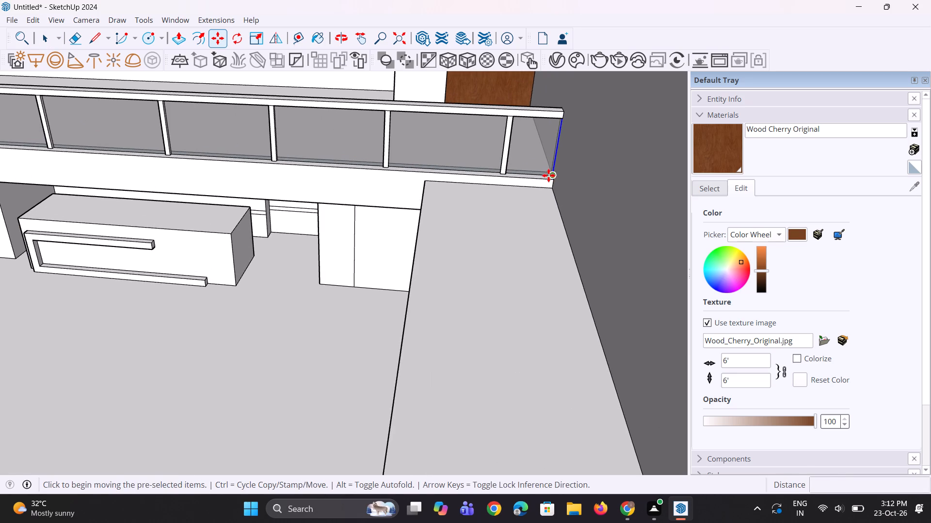
pyautogui.click(548, 175)
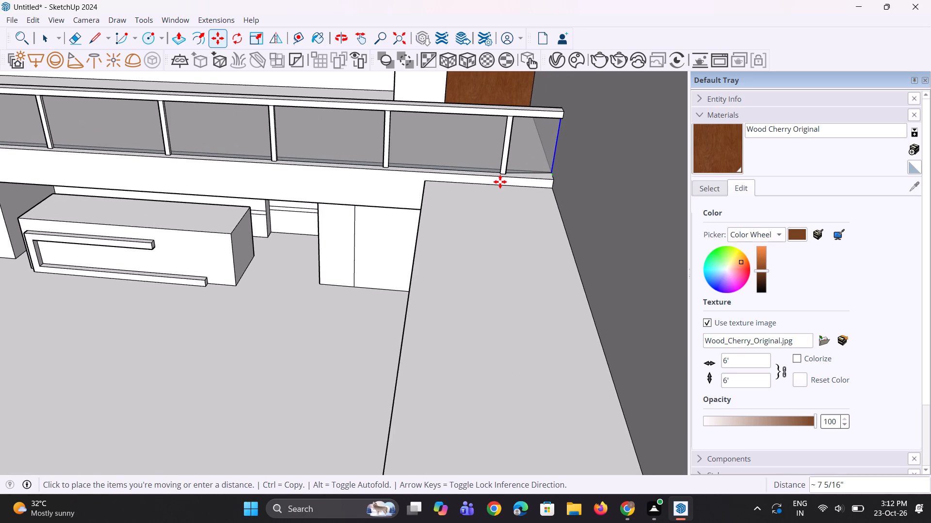
pyautogui.press('m')
pyautogui.click(552, 174)
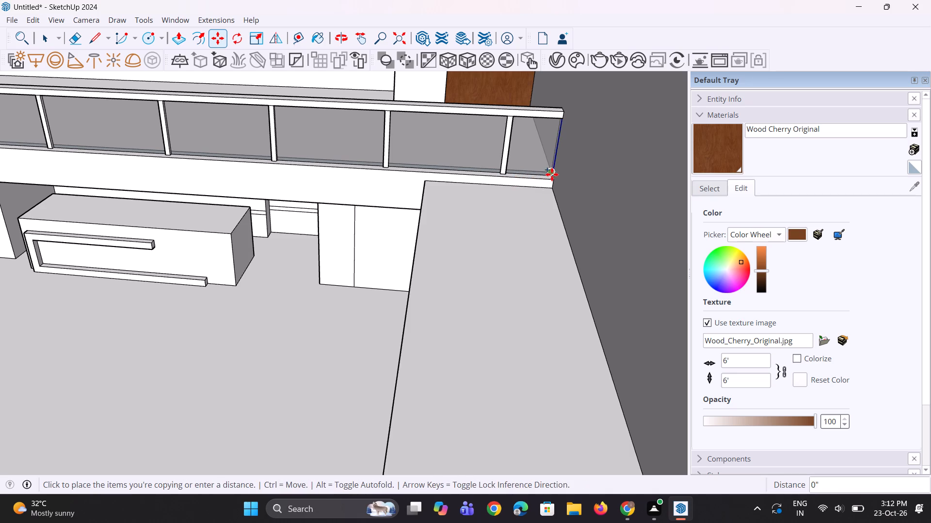
pyautogui.click(464, 167)
pyautogui.press('space')
pyautogui.press('space')
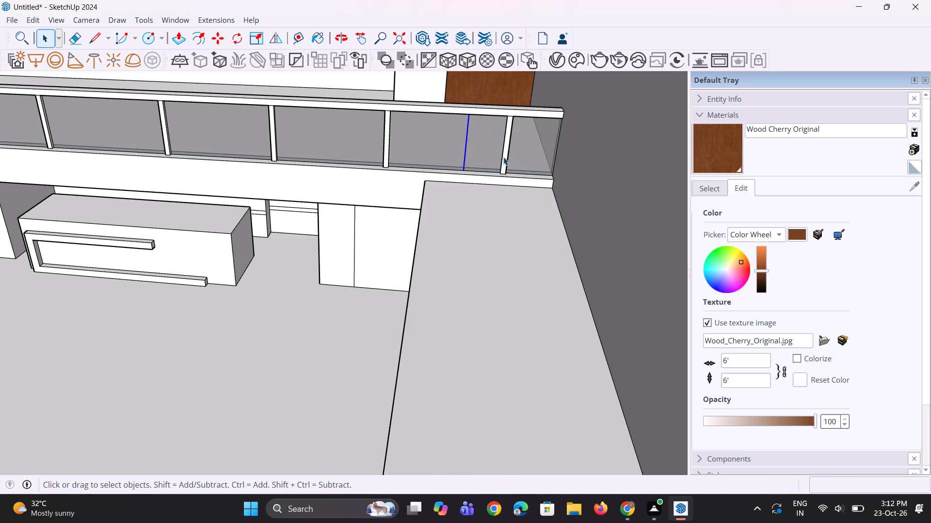
# Delete the glass face between the copied vertical line and the railing's last post.
pyautogui.click(503, 156)
pyautogui.scroll(2, 484, 156)
pyautogui.click(484, 156)
pyautogui.press('Delete')
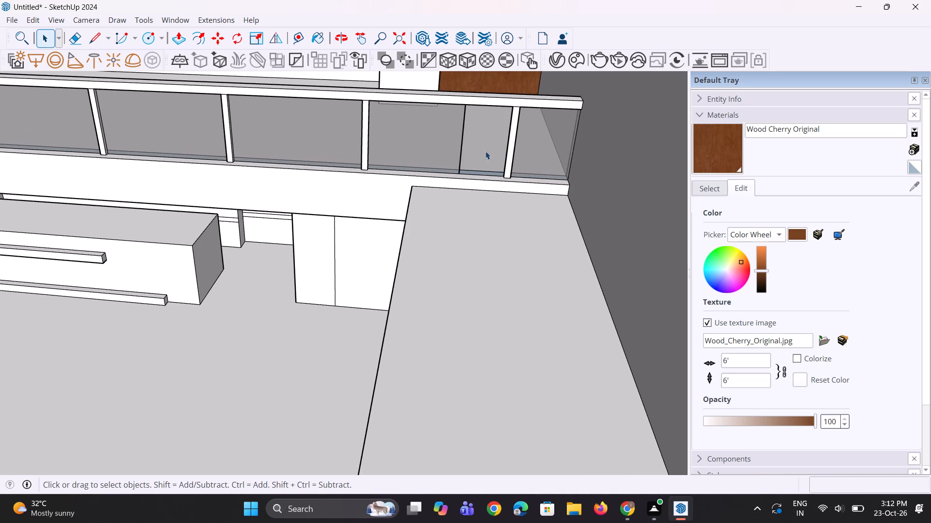
# Draw lines across the front and top faces of the rear railing's handrail, continuing the copied vertical line.
pyautogui.scroll(1, 462, 108)
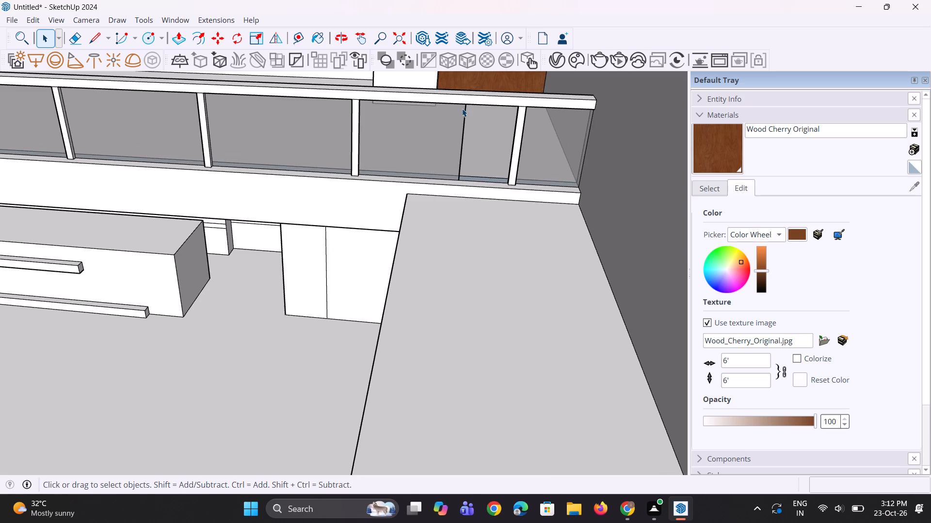
pyautogui.press('l')
pyautogui.scroll(2, 462, 108)
pyautogui.click(467, 106)
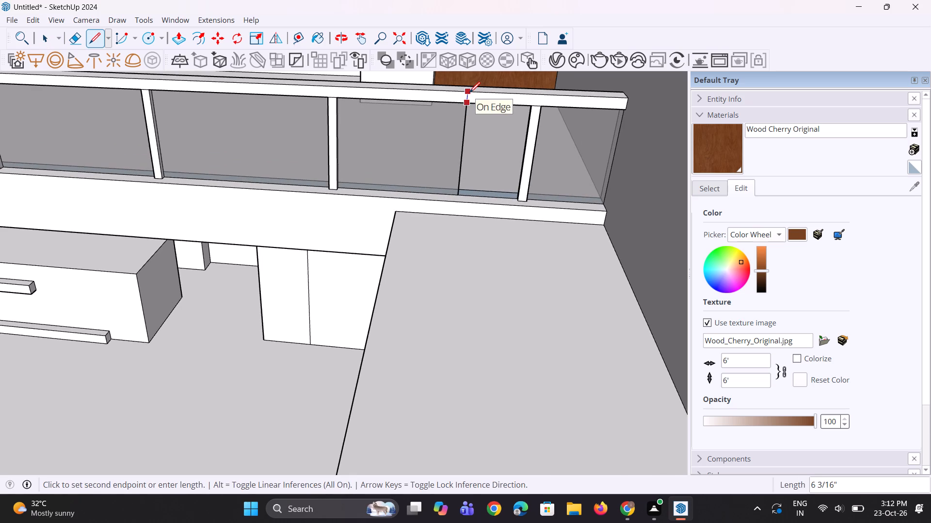
pyautogui.click(469, 92)
pyautogui.moveTo(475, 127); pyautogui.dragTo(463, 131, button='middle')
pyautogui.scroll(1, 475, 127)
pyautogui.scroll(-5, 557, 223)
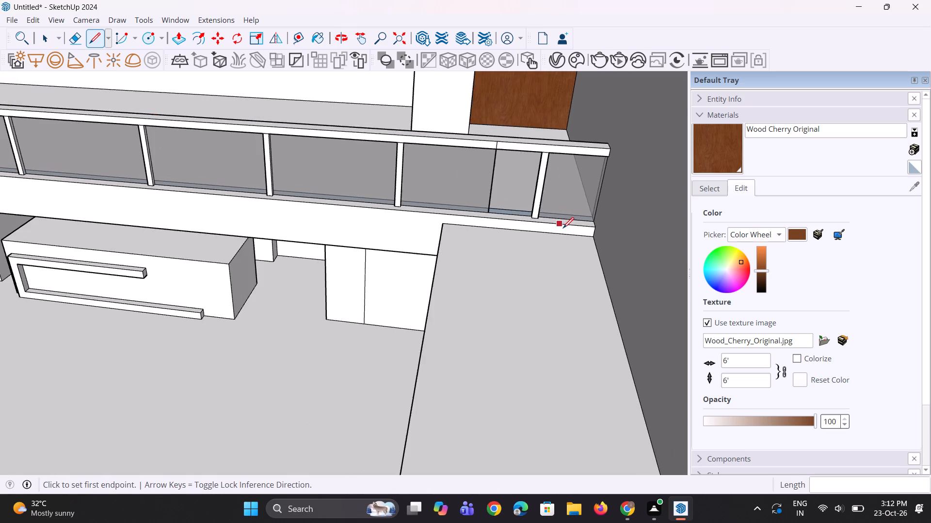
pyautogui.scroll(-5, 564, 228)
pyautogui.scroll(9, 548, 153)
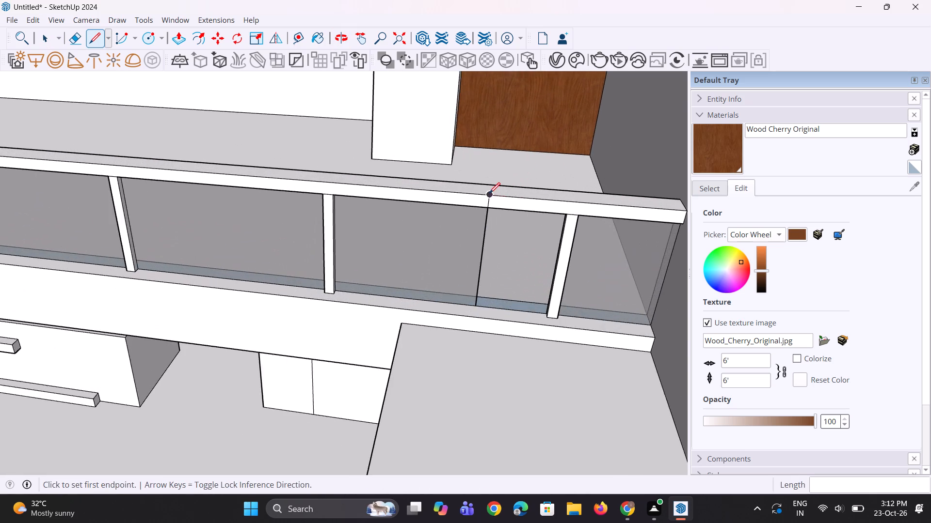
pyautogui.scroll(1, 489, 193)
pyautogui.click(489, 193)
pyautogui.click(492, 183)
# Draw a line down the back face of the handrail from the end of the top dividing line.
pyautogui.moveTo(492, 183); pyautogui.dragTo(502, 345, button='middle')
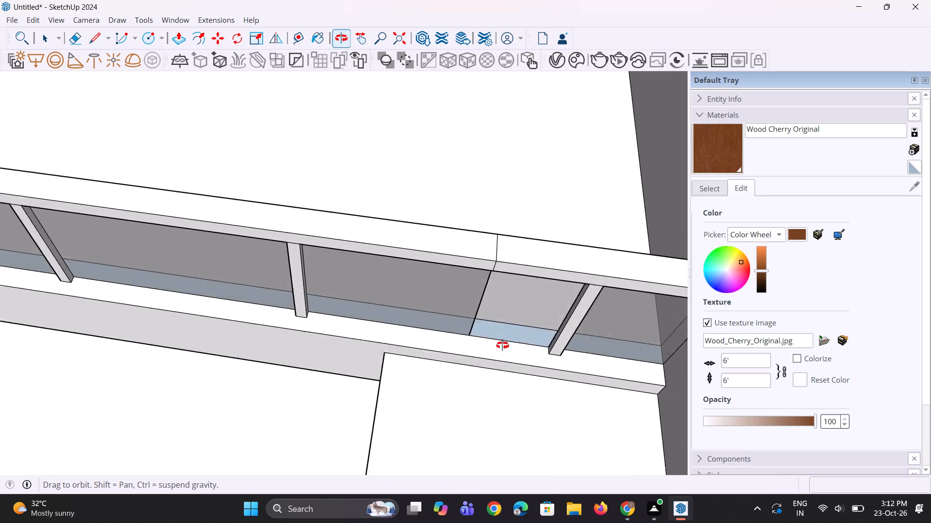
pyautogui.moveTo(502, 345); pyautogui.dragTo(505, 439, button='middle')
pyautogui.moveTo(422, 208); pyautogui.dragTo(469, 380, button='middle')
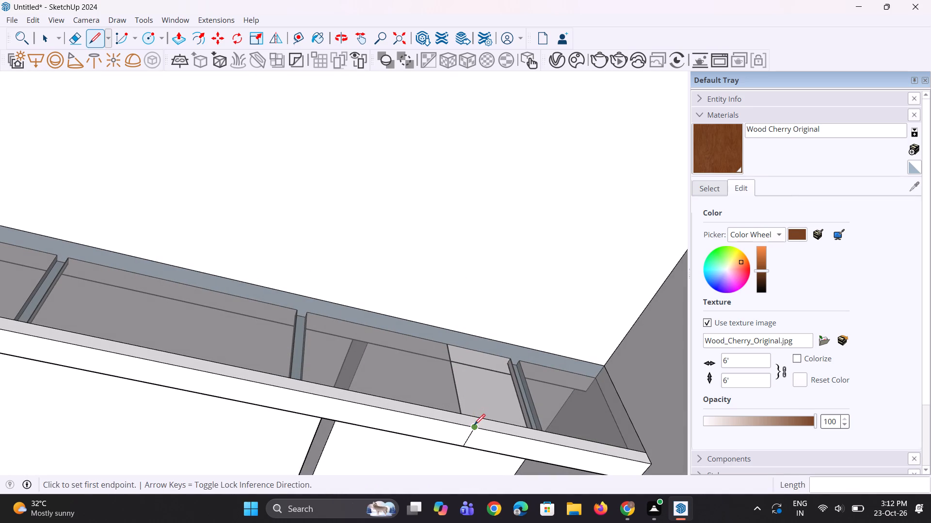
pyautogui.click(476, 428)
pyautogui.click(478, 416)
# Examine the divided railing section next to the side wall from the front and above.
pyautogui.scroll(-5, 475, 406)
pyautogui.moveTo(475, 406); pyautogui.dragTo(600, 66, button='middle')
pyautogui.scroll(-3, 495, 325)
pyautogui.moveTo(498, 360); pyautogui.dragTo(587, 161, button='middle')
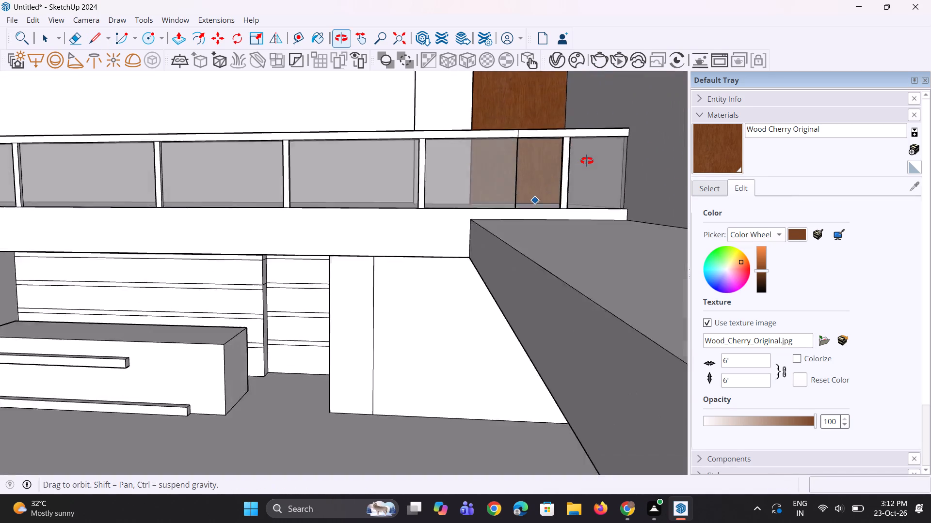
pyautogui.moveTo(587, 161); pyautogui.dragTo(590, 155, button='middle')
pyautogui.moveTo(533, 178); pyautogui.dragTo(535, 294, button='middle')
pyautogui.scroll(1, 535, 294)
pyautogui.press('space')
pyautogui.press('space')
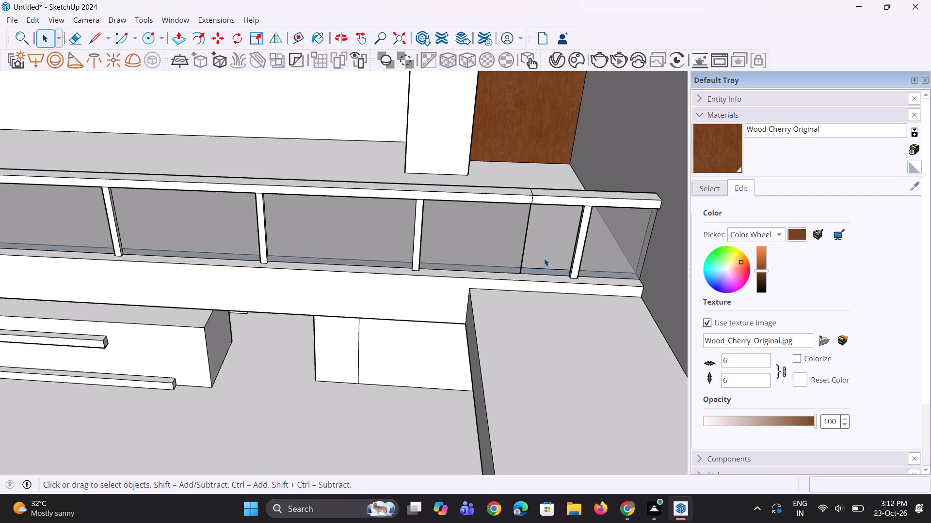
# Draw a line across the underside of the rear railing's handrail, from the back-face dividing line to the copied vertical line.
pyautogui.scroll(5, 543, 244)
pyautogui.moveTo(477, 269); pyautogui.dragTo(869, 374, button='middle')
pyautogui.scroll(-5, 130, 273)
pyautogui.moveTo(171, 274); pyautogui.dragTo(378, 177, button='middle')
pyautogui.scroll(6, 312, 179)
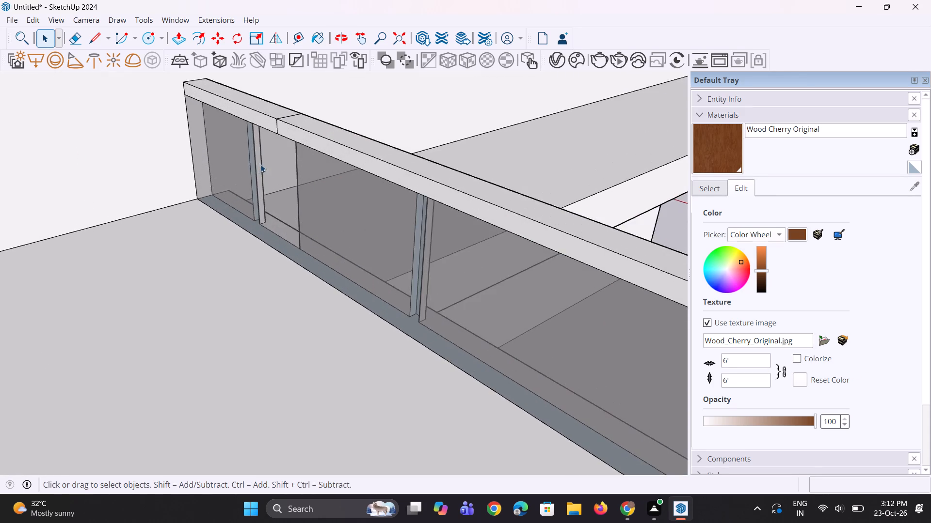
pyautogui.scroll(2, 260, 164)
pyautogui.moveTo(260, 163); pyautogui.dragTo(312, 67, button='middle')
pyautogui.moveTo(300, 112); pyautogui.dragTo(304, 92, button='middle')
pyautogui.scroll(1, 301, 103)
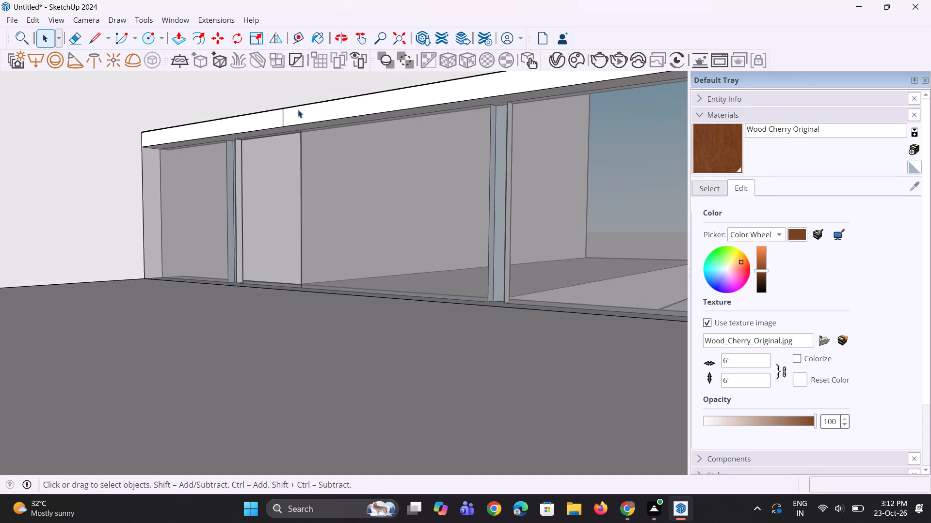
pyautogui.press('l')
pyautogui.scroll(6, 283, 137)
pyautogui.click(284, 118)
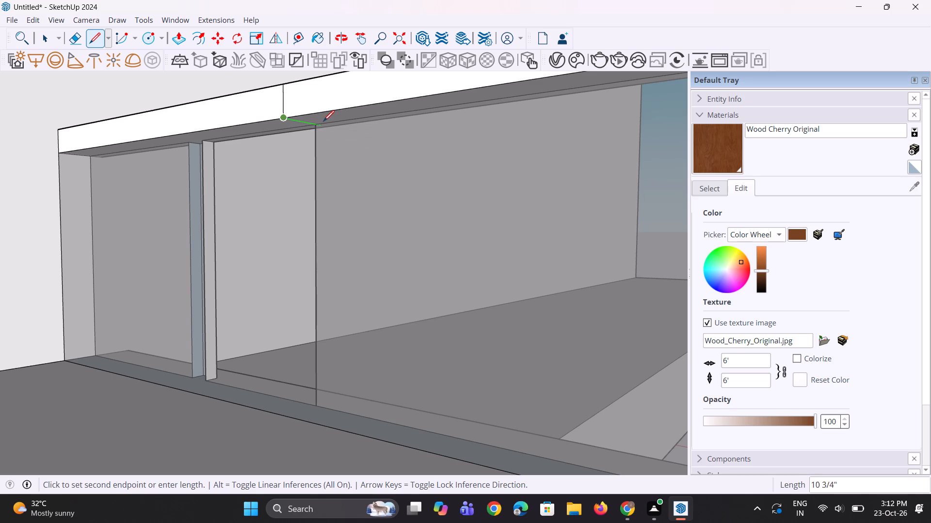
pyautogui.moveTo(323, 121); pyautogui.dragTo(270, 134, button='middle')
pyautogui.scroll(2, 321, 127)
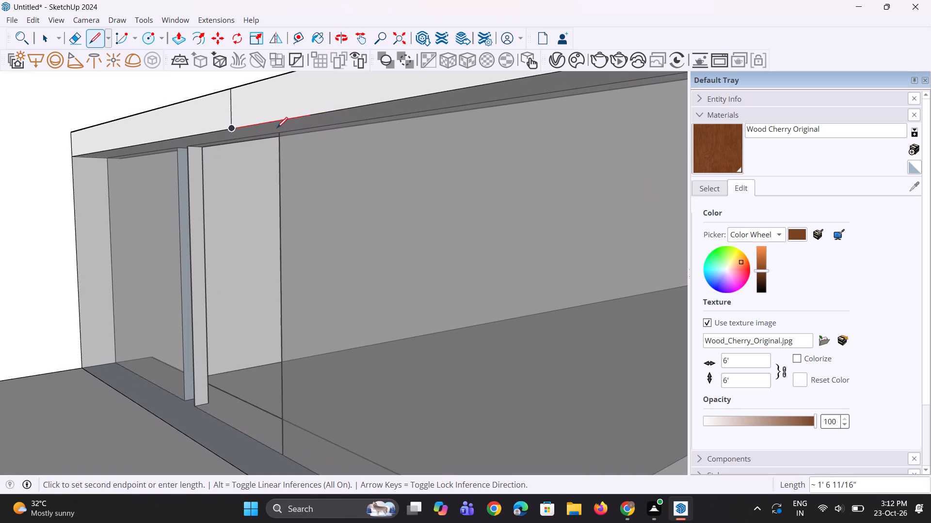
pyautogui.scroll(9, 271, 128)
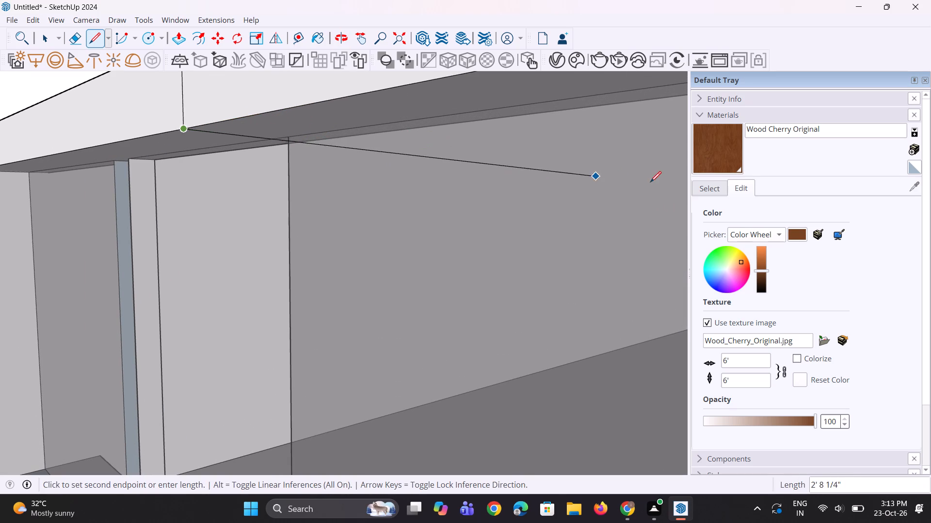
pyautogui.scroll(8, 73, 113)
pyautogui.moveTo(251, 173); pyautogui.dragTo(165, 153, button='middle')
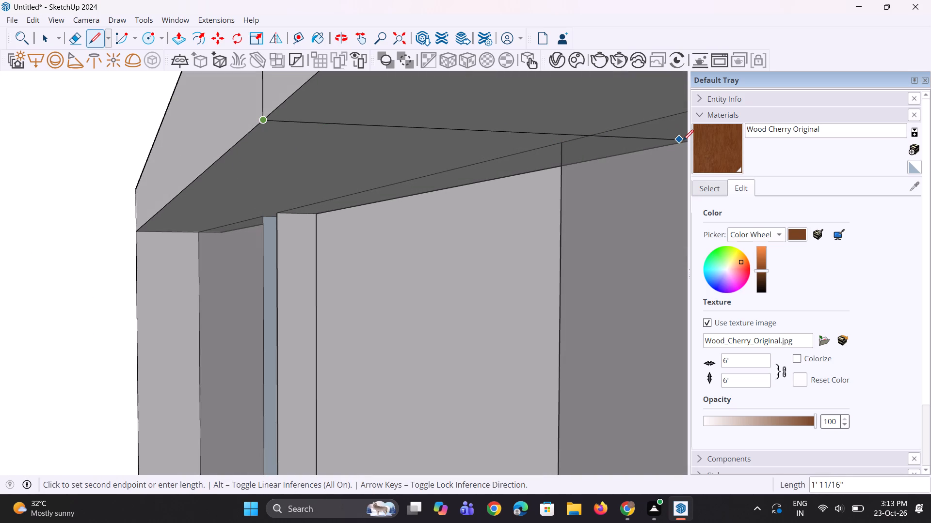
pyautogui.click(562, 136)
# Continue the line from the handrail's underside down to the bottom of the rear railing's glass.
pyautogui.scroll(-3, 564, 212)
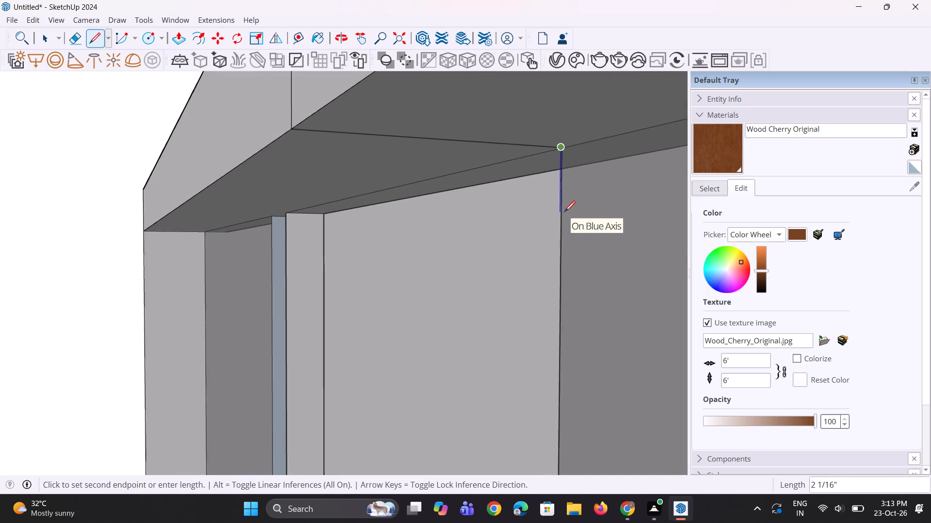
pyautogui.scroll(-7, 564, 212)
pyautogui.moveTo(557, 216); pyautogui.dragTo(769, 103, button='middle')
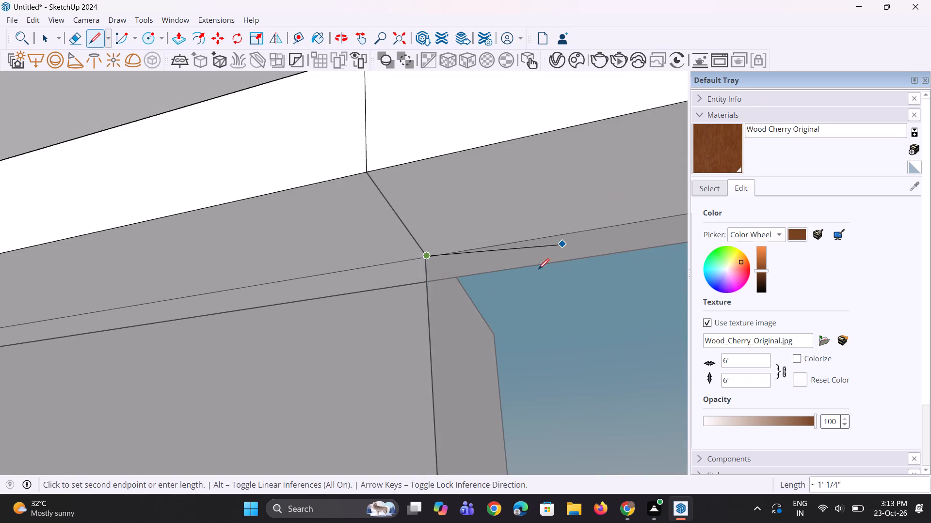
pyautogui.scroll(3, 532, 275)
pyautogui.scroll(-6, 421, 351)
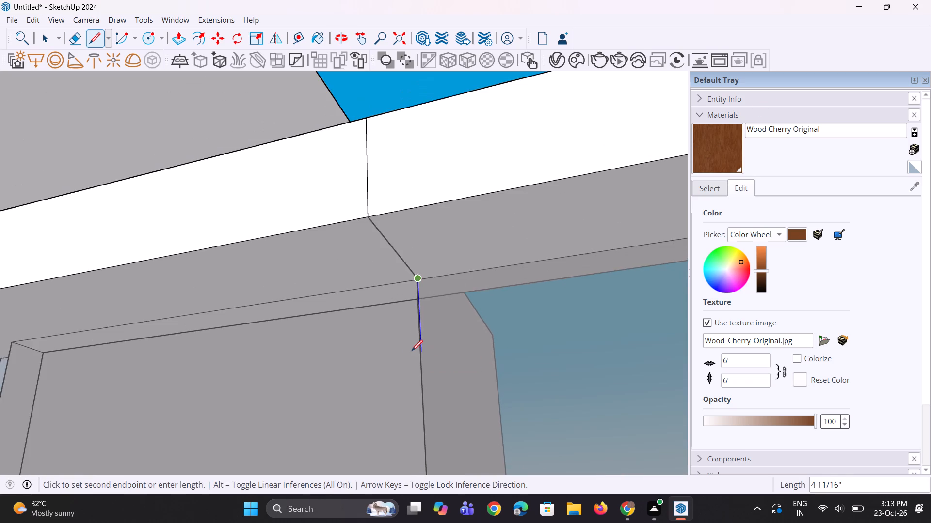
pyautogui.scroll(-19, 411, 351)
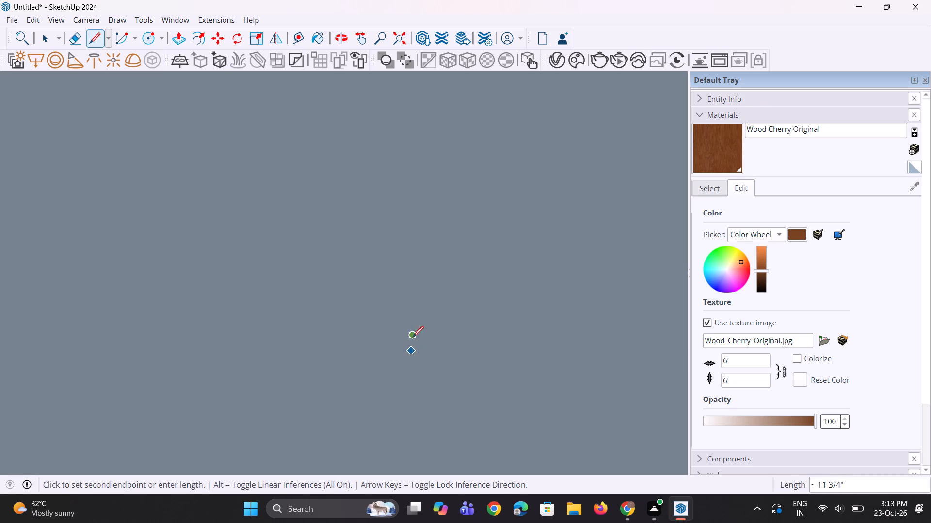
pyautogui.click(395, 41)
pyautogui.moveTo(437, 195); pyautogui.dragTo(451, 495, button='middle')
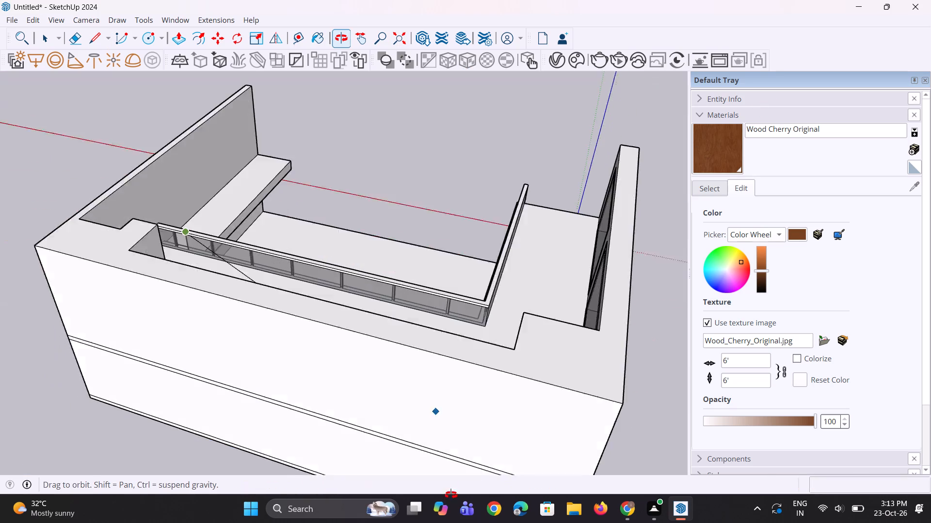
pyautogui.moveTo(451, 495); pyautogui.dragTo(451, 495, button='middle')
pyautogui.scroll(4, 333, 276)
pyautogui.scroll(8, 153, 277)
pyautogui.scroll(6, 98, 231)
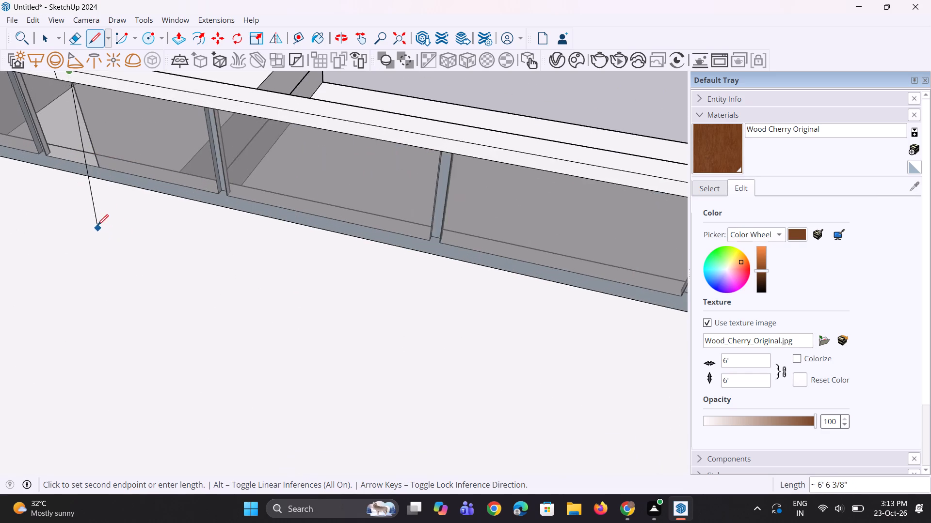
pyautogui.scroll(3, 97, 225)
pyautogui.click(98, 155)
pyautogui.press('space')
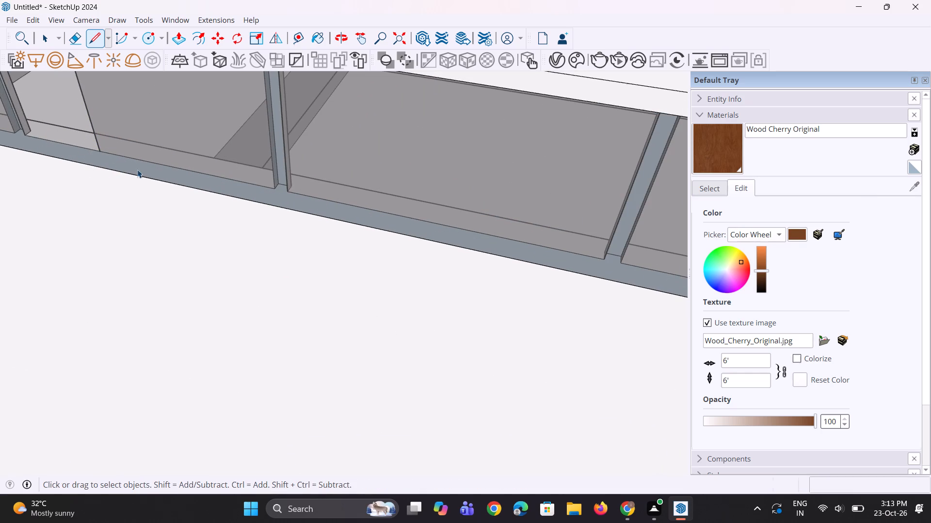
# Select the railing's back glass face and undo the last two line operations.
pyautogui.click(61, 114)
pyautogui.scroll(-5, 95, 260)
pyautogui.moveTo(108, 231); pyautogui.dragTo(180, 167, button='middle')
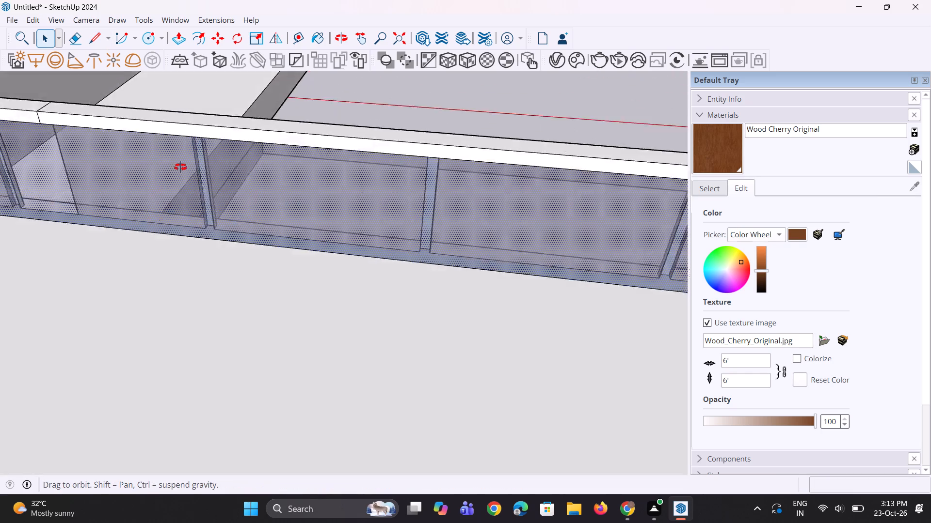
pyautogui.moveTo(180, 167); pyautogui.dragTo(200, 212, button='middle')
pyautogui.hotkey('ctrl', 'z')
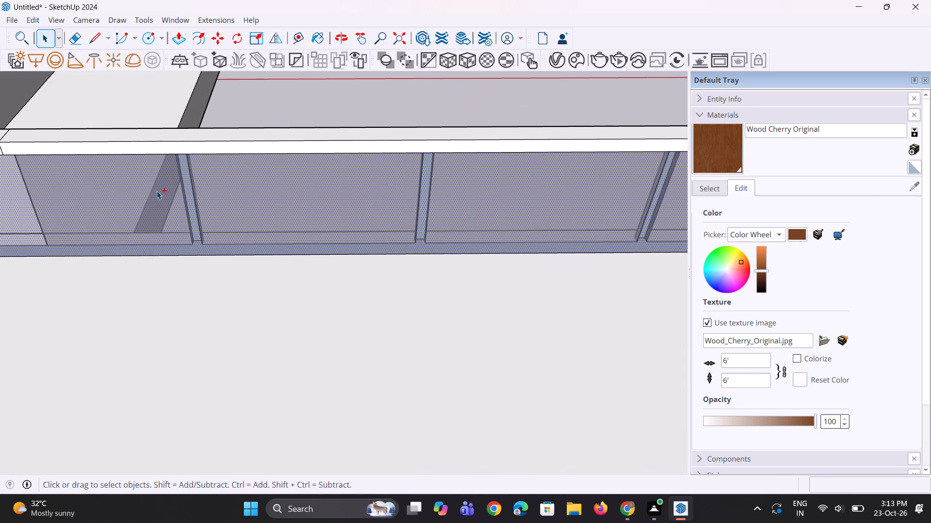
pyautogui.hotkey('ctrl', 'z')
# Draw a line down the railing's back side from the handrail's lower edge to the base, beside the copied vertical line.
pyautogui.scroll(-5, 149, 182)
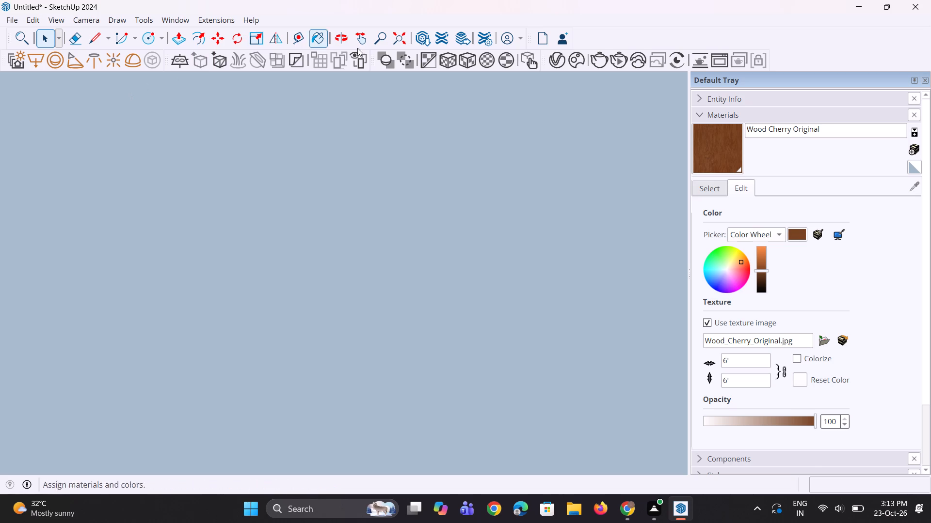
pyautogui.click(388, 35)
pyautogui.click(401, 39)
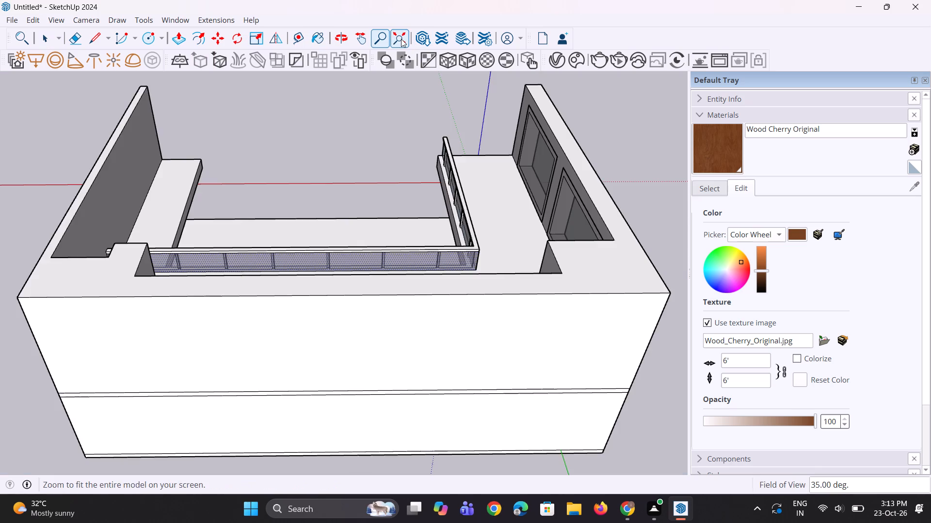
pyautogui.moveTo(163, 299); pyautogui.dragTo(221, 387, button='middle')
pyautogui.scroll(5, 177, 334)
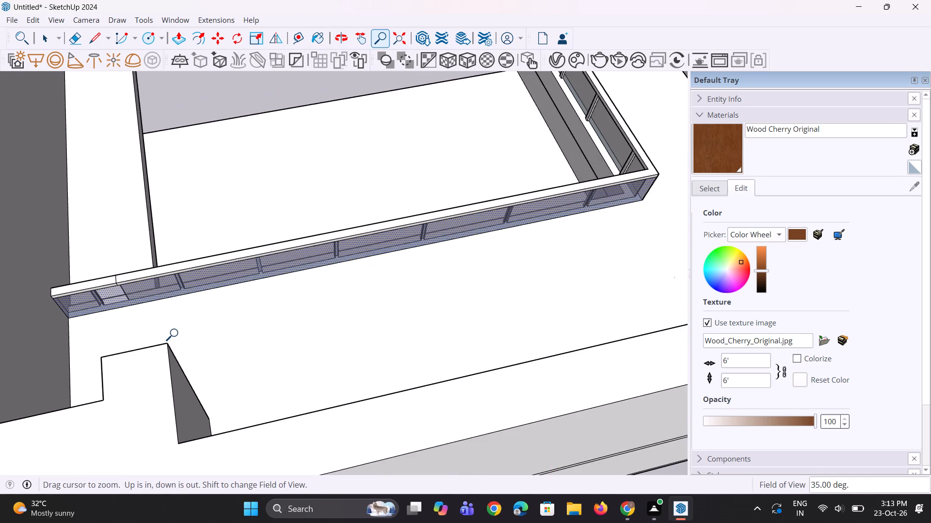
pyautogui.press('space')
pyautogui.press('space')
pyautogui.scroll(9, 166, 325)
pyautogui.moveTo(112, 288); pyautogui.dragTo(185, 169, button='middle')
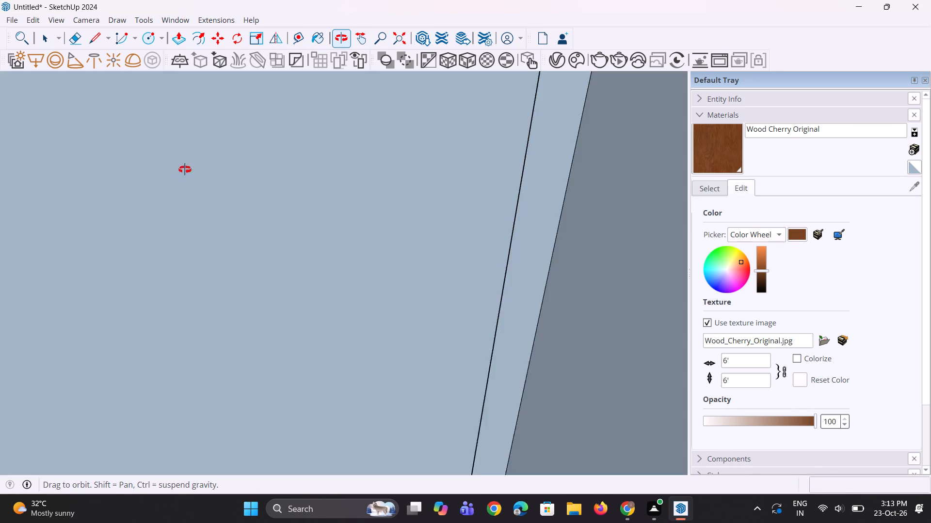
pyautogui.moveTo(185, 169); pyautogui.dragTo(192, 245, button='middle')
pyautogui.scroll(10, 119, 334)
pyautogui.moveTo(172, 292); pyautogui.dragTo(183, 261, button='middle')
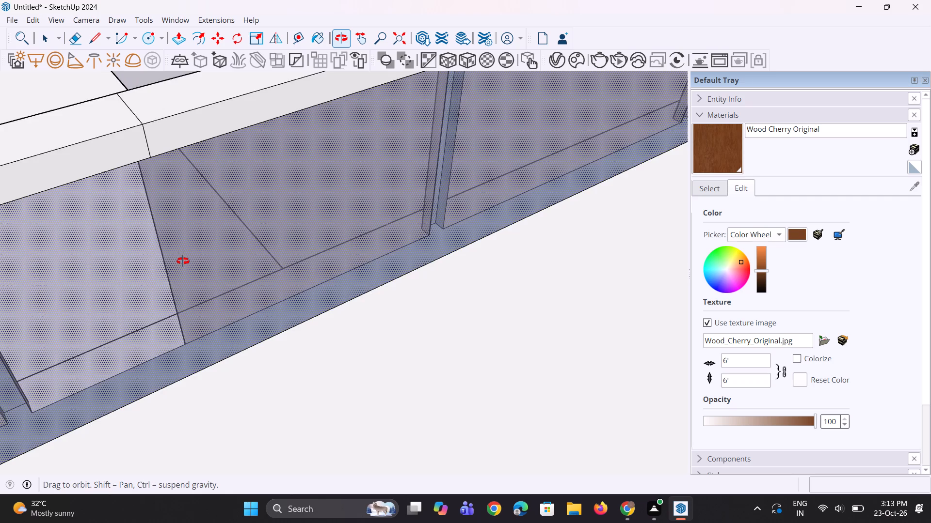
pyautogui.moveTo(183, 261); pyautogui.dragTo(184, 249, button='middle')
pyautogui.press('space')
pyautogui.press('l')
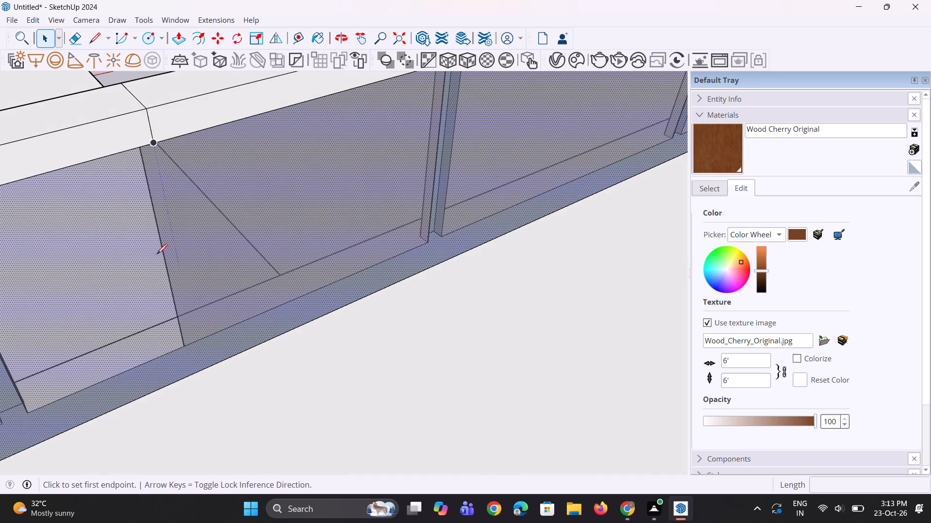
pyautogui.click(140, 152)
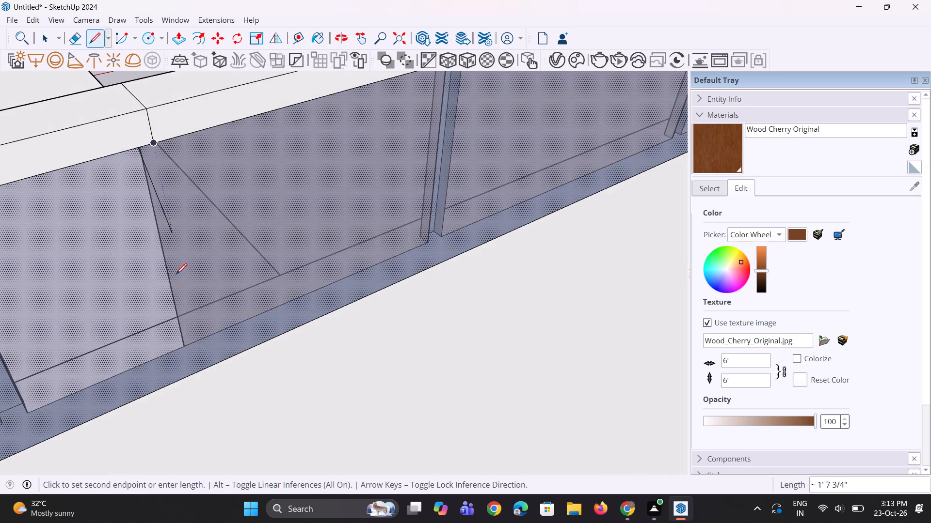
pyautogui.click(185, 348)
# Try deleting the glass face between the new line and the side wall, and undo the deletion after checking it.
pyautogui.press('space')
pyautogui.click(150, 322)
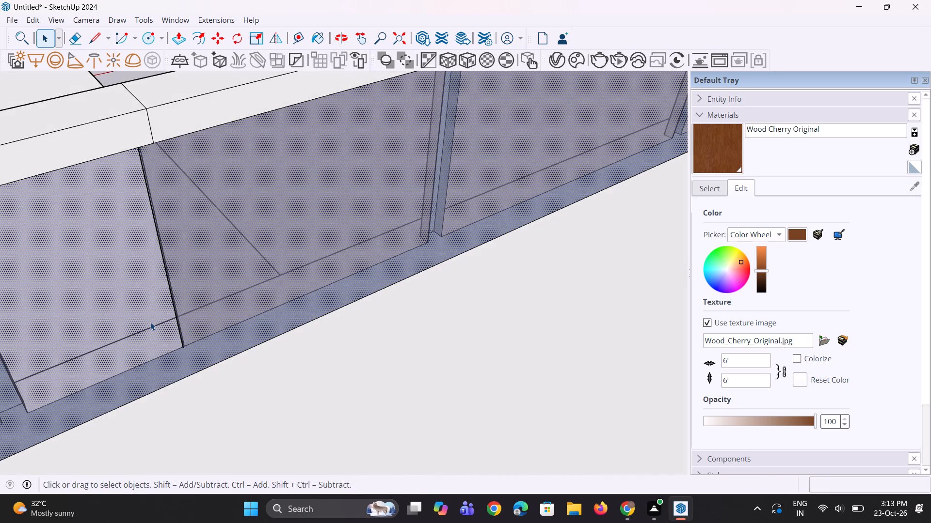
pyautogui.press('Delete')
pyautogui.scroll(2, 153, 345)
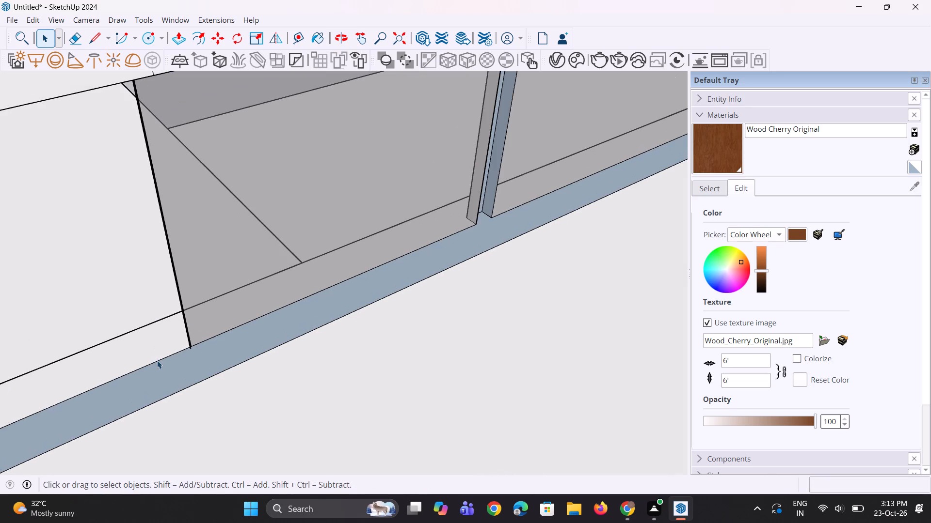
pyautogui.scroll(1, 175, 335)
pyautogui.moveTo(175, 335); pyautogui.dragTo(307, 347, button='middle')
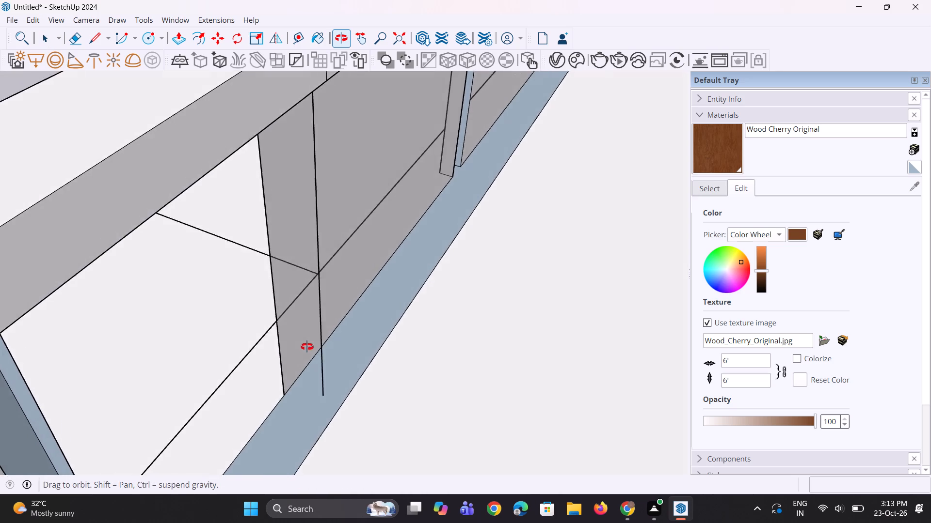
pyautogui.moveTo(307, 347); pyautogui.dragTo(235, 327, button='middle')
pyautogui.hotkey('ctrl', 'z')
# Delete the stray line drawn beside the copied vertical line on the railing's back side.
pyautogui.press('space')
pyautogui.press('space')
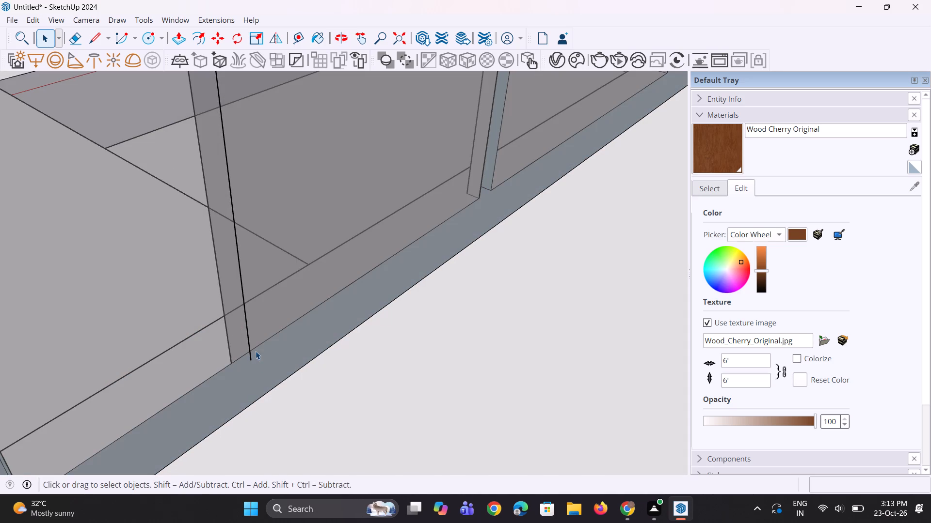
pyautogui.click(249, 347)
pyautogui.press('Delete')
# Examine the rear railing's divided section near the side wall from behind.
pyautogui.moveTo(248, 342); pyautogui.dragTo(245, 309, button='middle')
pyautogui.scroll(-6, 265, 363)
pyautogui.moveTo(259, 338); pyautogui.dragTo(259, 333, button='middle')
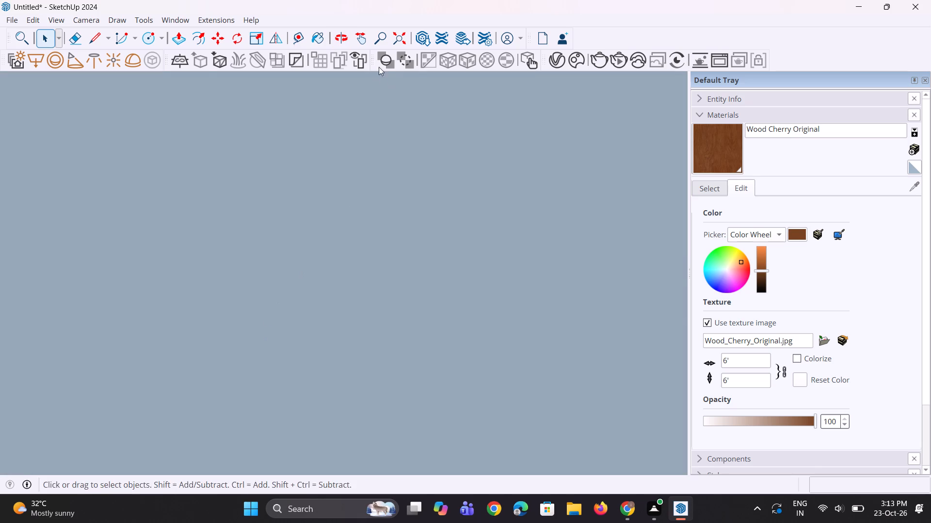
pyautogui.click(404, 41)
pyautogui.moveTo(313, 203); pyautogui.dragTo(303, 268, button='middle')
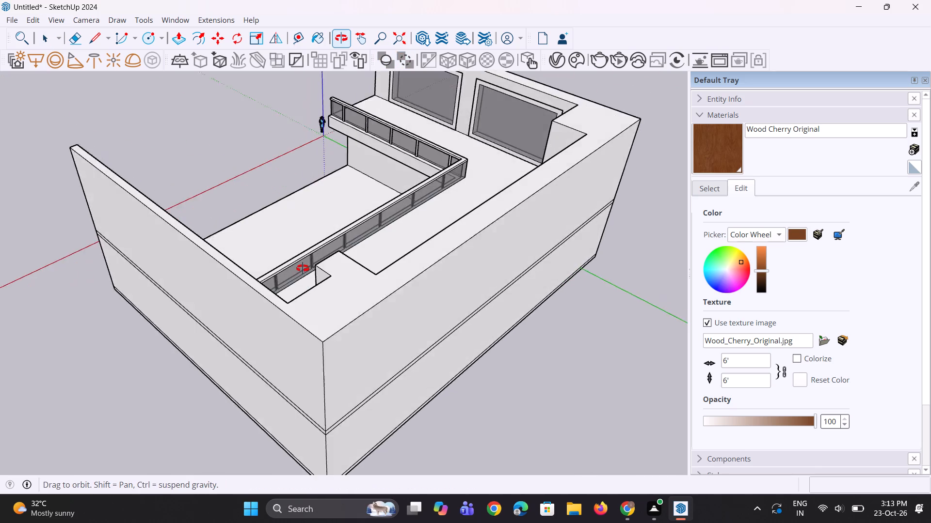
pyautogui.moveTo(303, 268); pyautogui.dragTo(303, 270, button='middle')
pyautogui.scroll(8, 311, 264)
pyautogui.scroll(12, 172, 363)
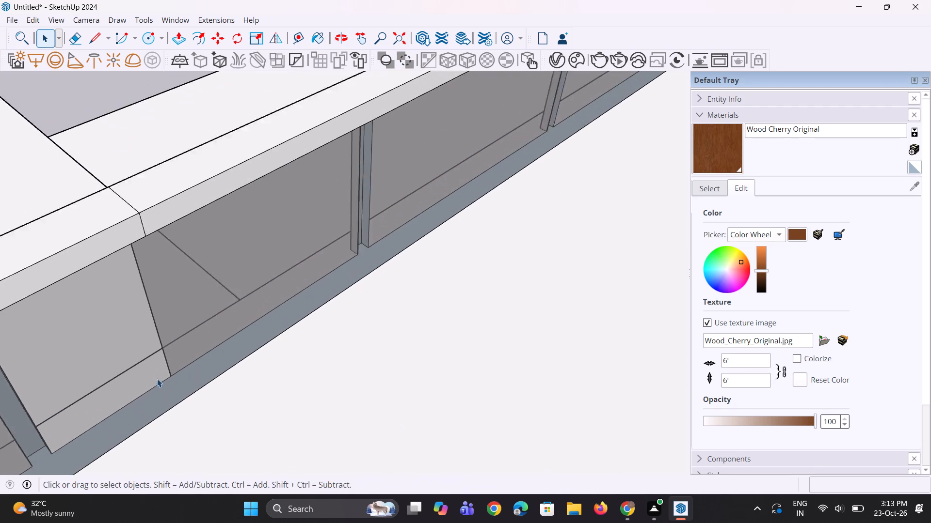
pyautogui.scroll(4, 157, 379)
pyautogui.moveTo(154, 369); pyautogui.dragTo(180, 324, button='middle')
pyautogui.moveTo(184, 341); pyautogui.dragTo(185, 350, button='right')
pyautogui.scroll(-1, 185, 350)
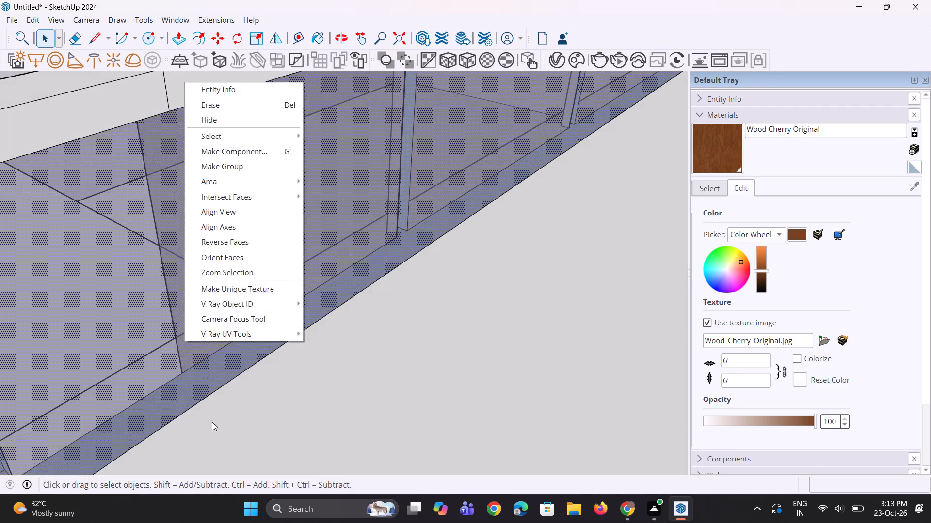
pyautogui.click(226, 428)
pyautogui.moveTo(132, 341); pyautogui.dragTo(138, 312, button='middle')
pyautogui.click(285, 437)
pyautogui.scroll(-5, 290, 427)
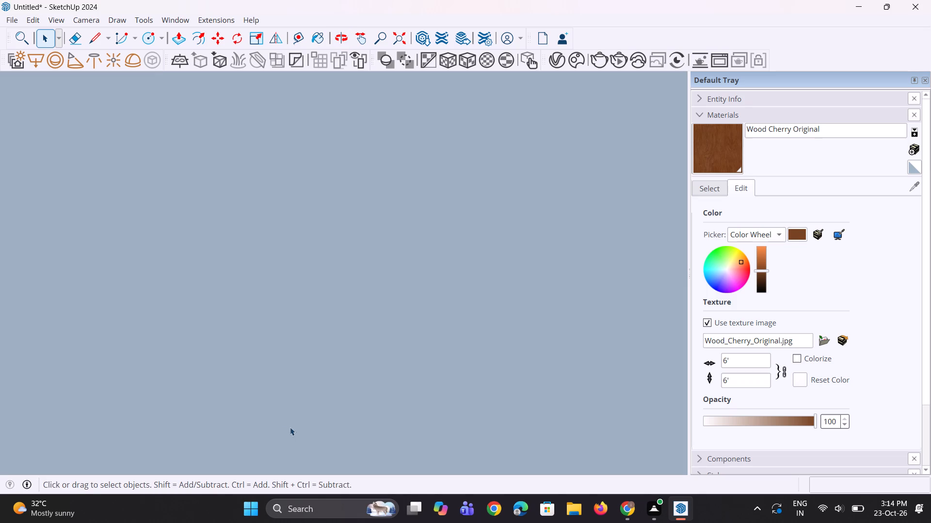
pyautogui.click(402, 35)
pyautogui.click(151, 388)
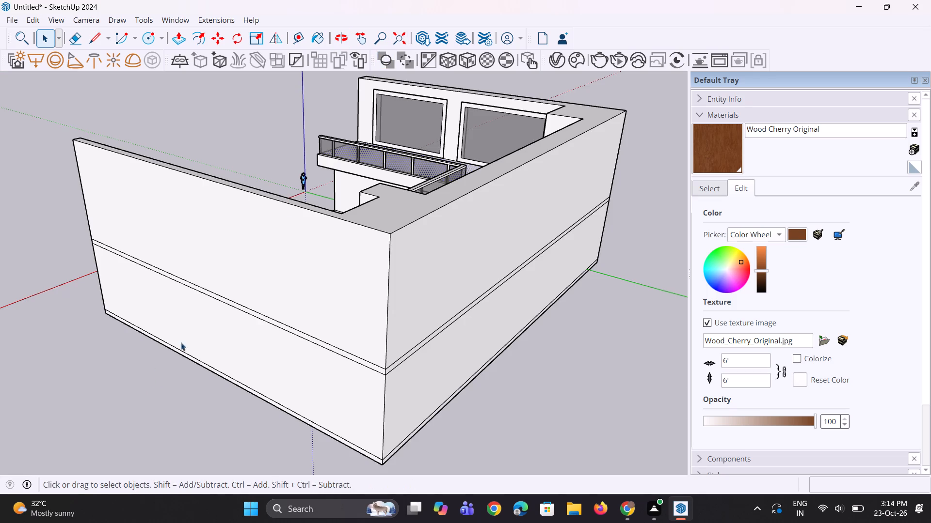
# Examine the rear railing's handrail division and the glass below it, where the side-wall ledge meets the railing.
pyautogui.scroll(7, 303, 190)
pyautogui.moveTo(341, 344); pyautogui.dragTo(342, 334, button='middle')
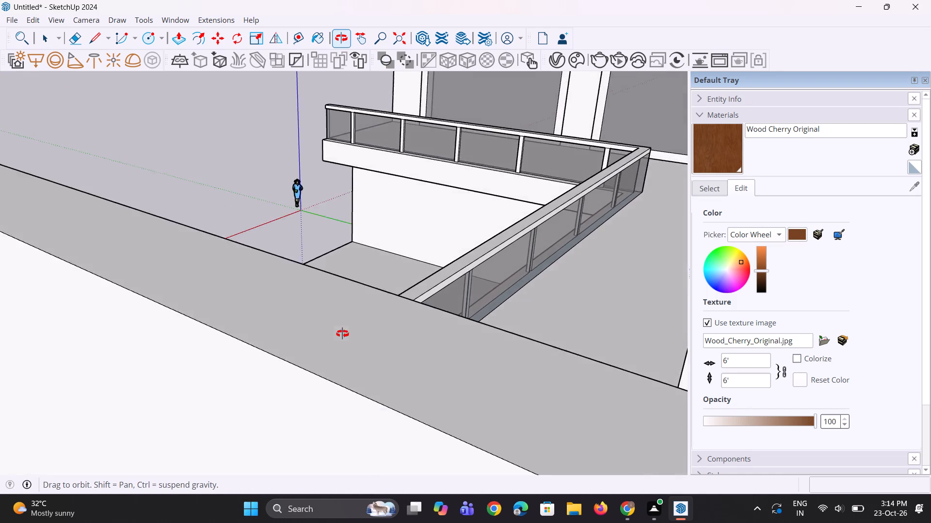
pyautogui.moveTo(342, 334); pyautogui.dragTo(284, 366, button='middle')
pyautogui.scroll(3, 203, 414)
pyautogui.scroll(-5, 274, 308)
pyautogui.scroll(2, 274, 308)
pyautogui.scroll(-3, 274, 308)
pyautogui.moveTo(235, 345); pyautogui.dragTo(213, 392, button='middle')
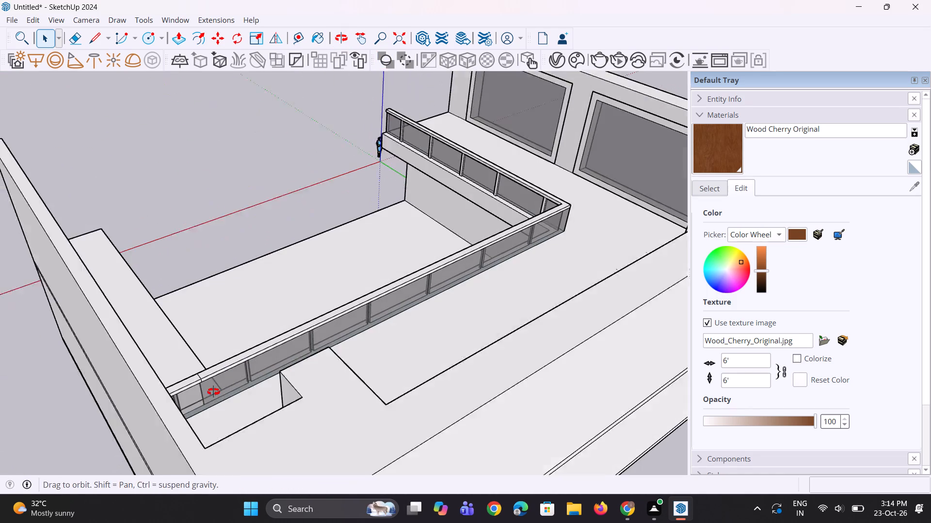
pyautogui.moveTo(213, 392); pyautogui.dragTo(213, 394, button='middle')
pyautogui.scroll(6, 156, 404)
pyautogui.scroll(11, 198, 414)
pyautogui.moveTo(261, 342); pyautogui.dragTo(263, 341, button='middle')
pyautogui.scroll(1, 263, 341)
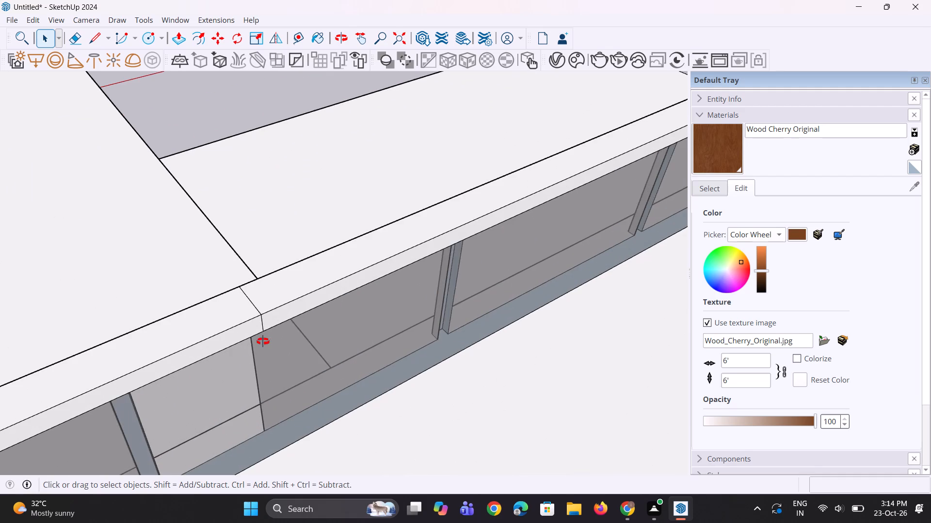
# Draw a vertical line over the dividing line on the rear railing's glass, from the handrail's underside down to the base.
pyautogui.scroll(1, 263, 341)
pyautogui.moveTo(263, 341); pyautogui.dragTo(304, 204, button='middle')
pyautogui.scroll(1, 305, 174)
pyautogui.scroll(2, 284, 233)
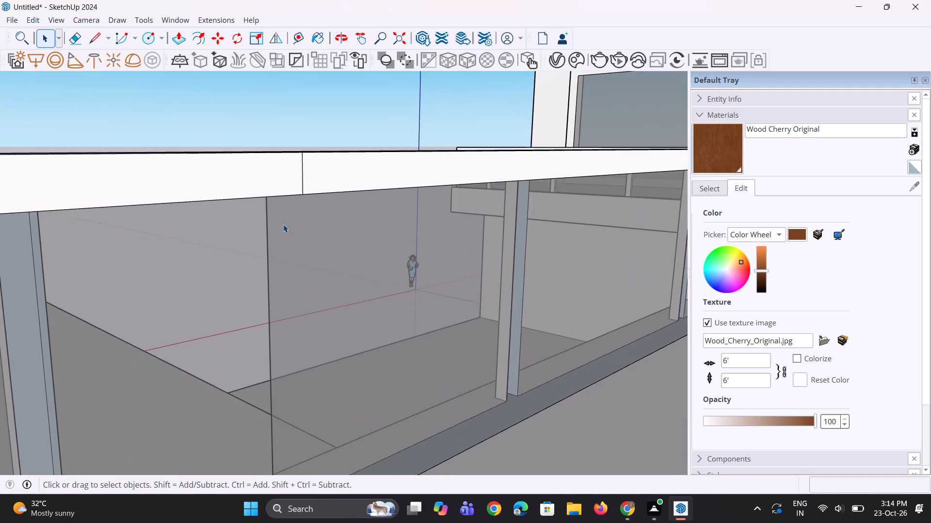
pyautogui.scroll(2, 283, 224)
pyautogui.moveTo(283, 223); pyautogui.dragTo(284, 178, button='middle')
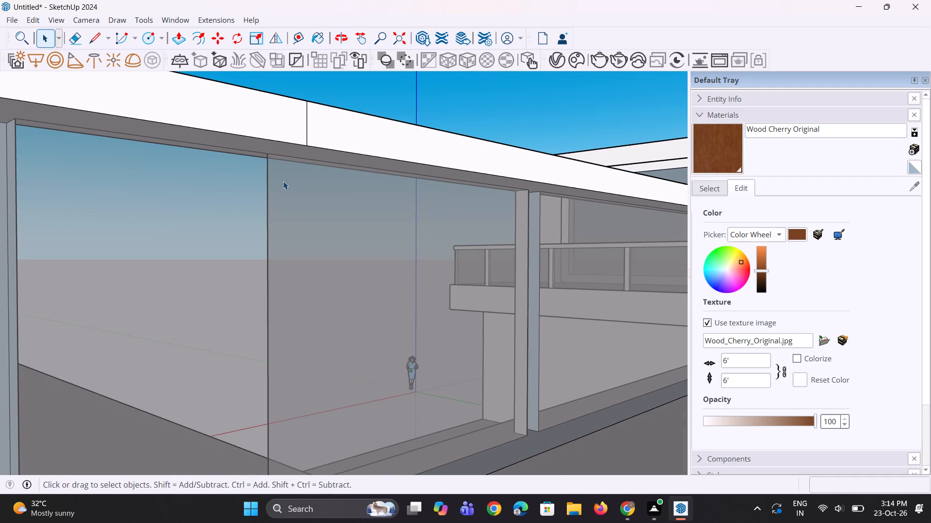
pyautogui.press('l')
pyautogui.scroll(1, 275, 169)
pyautogui.click(268, 153)
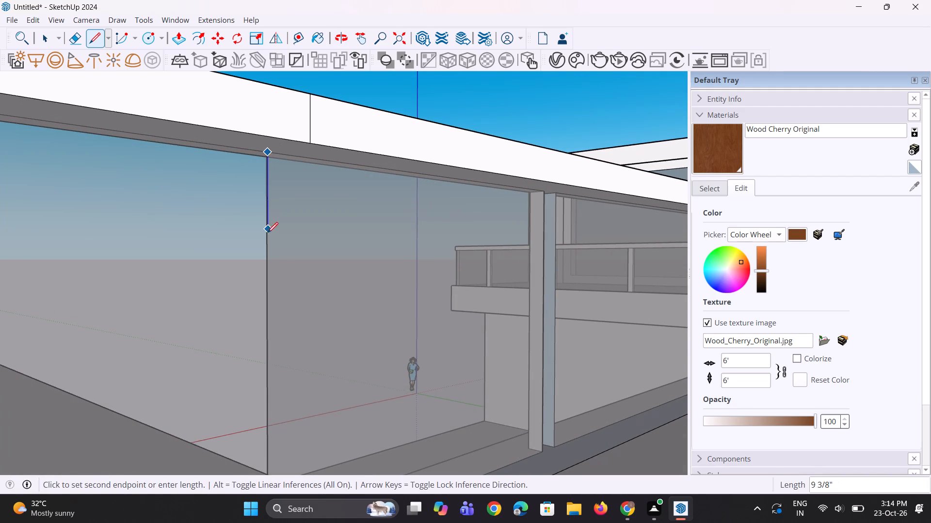
pyautogui.scroll(-4, 269, 238)
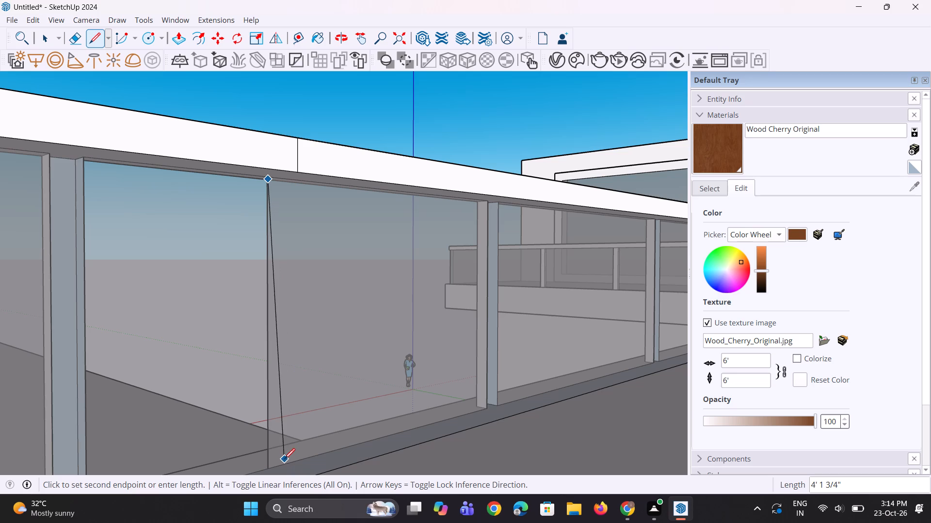
pyautogui.click(272, 470)
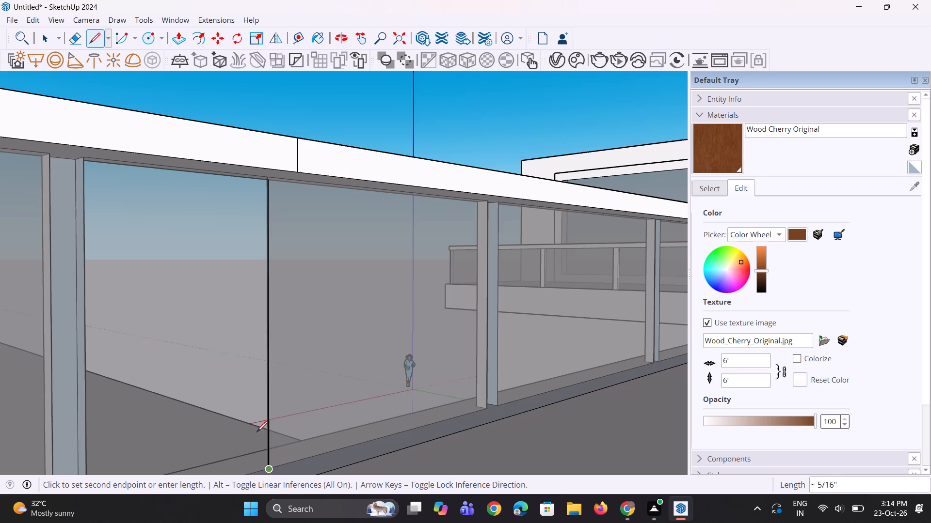
pyautogui.press('space')
# Delete the front and top faces of the rear handrail section between the dividing line and the side wall.
pyautogui.click(238, 388)
pyautogui.scroll(-3, 238, 398)
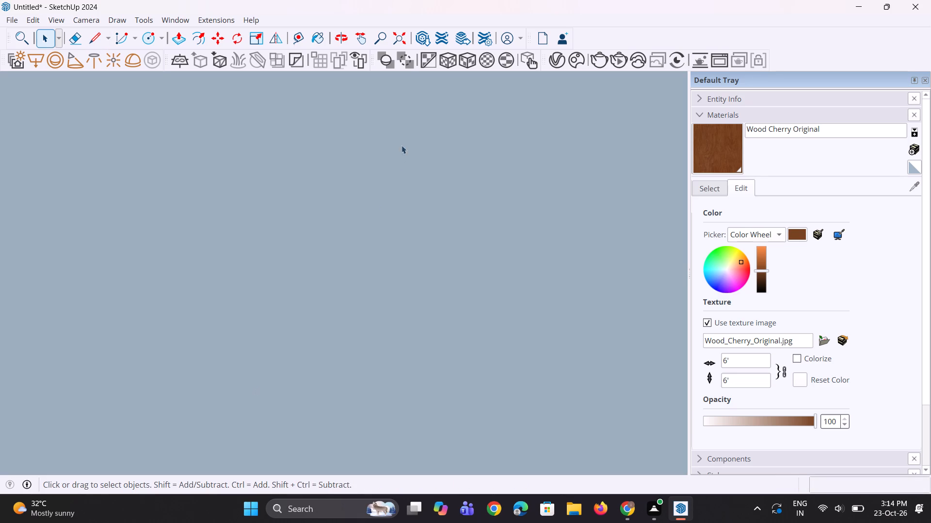
pyautogui.click(404, 39)
pyautogui.scroll(-6, 390, 57)
pyautogui.moveTo(304, 127); pyautogui.dragTo(385, 258, button='middle')
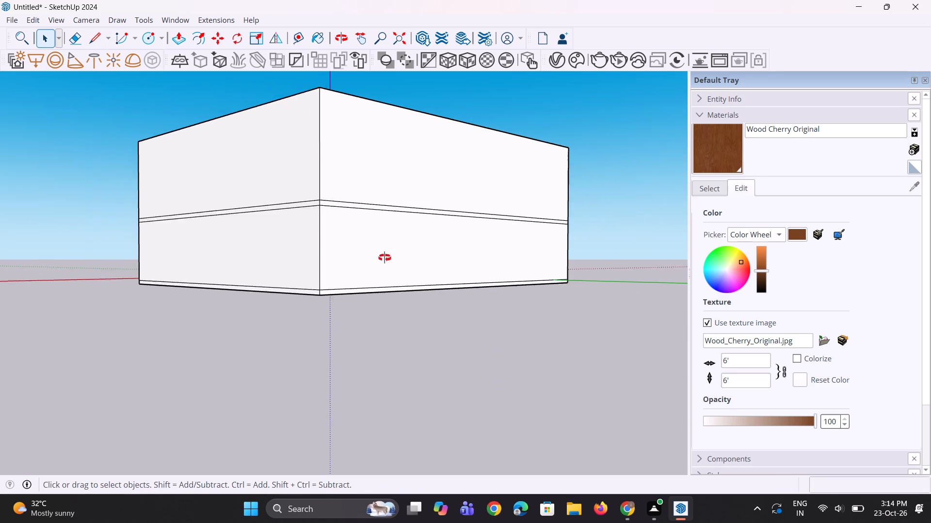
pyautogui.moveTo(385, 258); pyautogui.dragTo(569, 242, button='middle')
pyautogui.moveTo(210, 269); pyautogui.dragTo(698, 177, button='middle')
pyautogui.scroll(5, 503, 157)
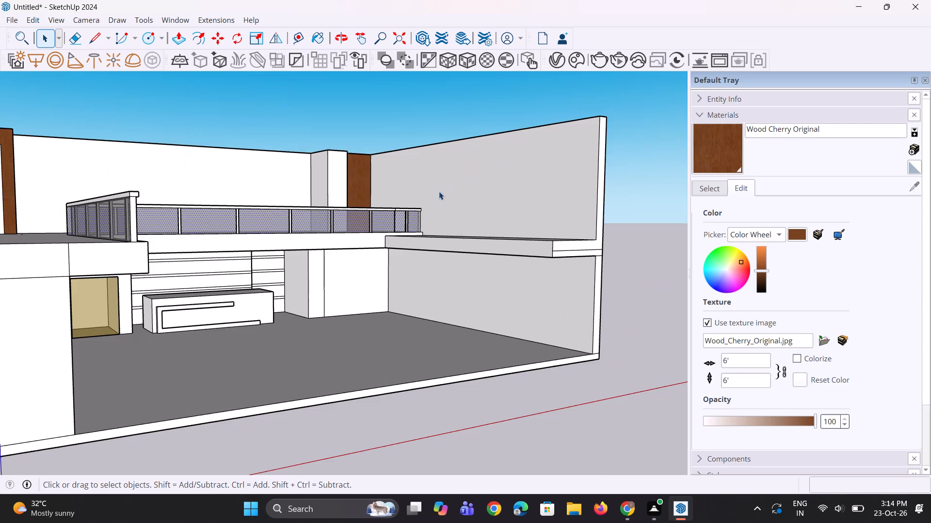
pyautogui.scroll(7, 439, 191)
pyautogui.moveTo(391, 208); pyautogui.dragTo(389, 313, button='middle')
pyautogui.scroll(3, 386, 241)
pyautogui.click(386, 241)
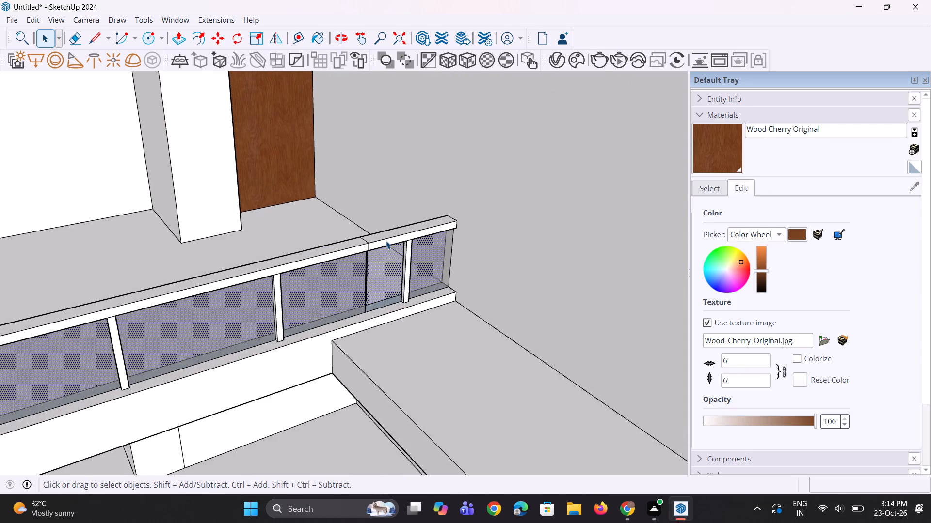
pyautogui.scroll(2, 386, 241)
pyautogui.press('Delete')
pyautogui.click(401, 231)
pyautogui.press('Delete')
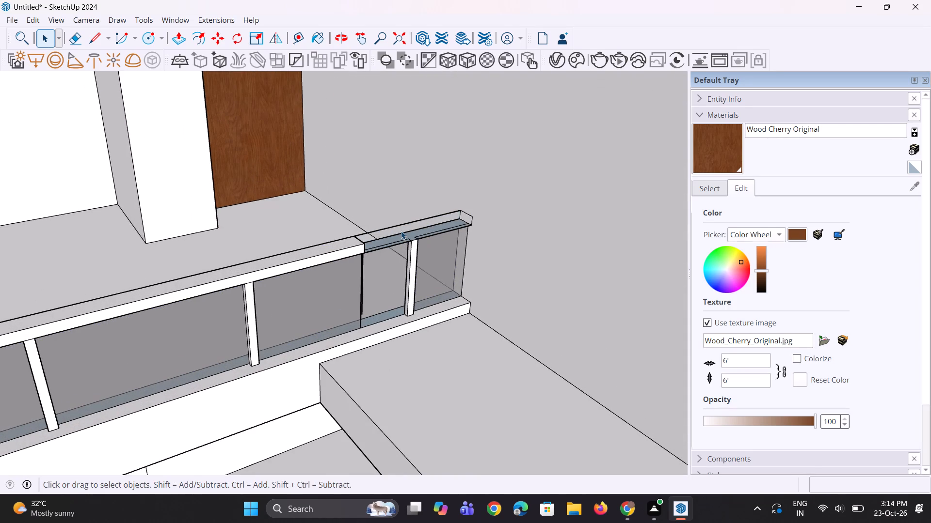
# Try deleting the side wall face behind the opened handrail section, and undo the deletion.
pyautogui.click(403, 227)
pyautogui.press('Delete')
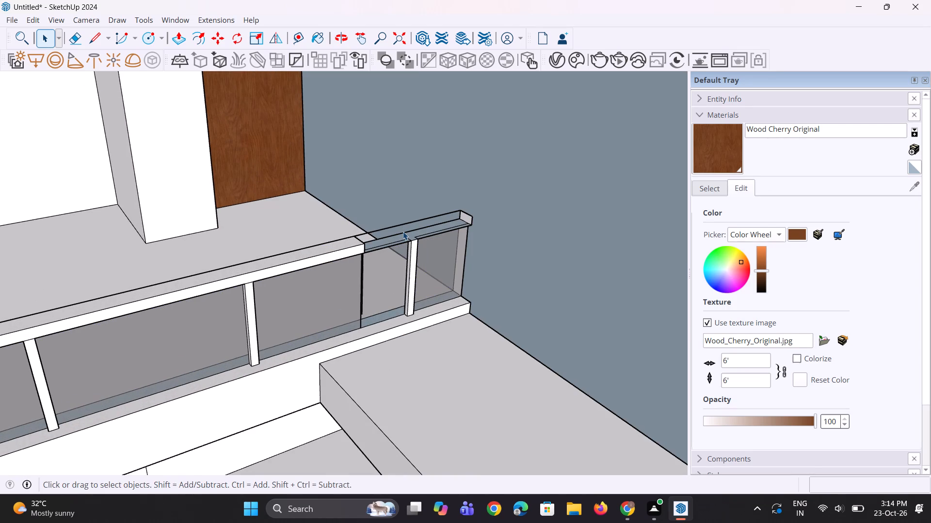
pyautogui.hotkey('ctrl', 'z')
# Delete the remaining top and front edges of the handrail section next to the side wall.
pyautogui.keyDown('ctrl'); pyautogui.scroll(3, 403, 231); pyautogui.keyUp('ctrl')
pyautogui.click(408, 218)
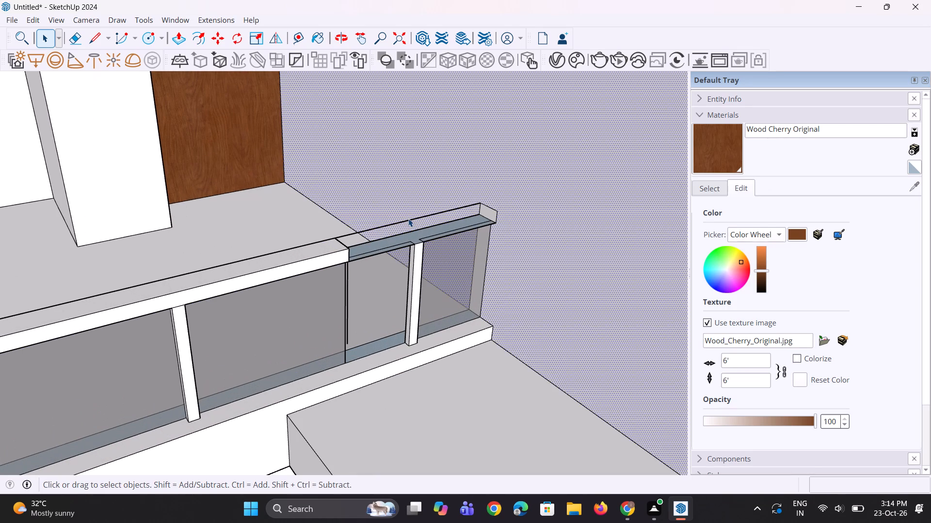
pyautogui.scroll(4, 381, 226)
pyautogui.click(380, 230)
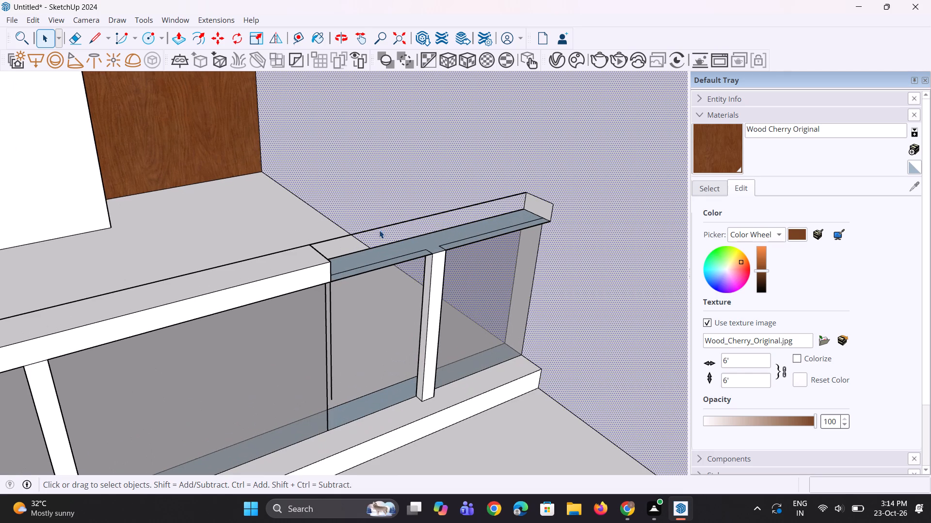
pyautogui.press('Delete')
pyautogui.click(381, 261)
pyautogui.press('Delete')
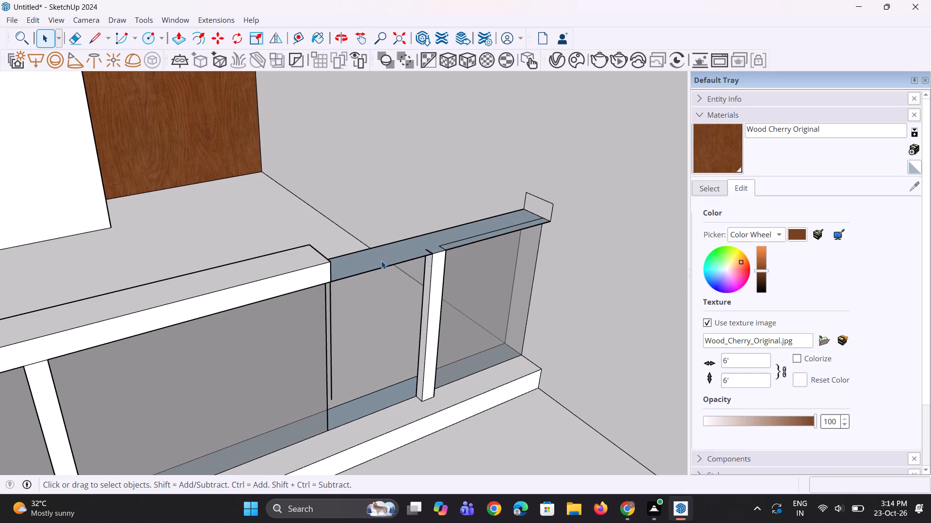
# Delete the faces and edges of the railing post standing between the dividing line and the side wall.
pyautogui.click(434, 256)
pyautogui.press('Delete')
pyautogui.click(438, 261)
pyautogui.press('Delete')
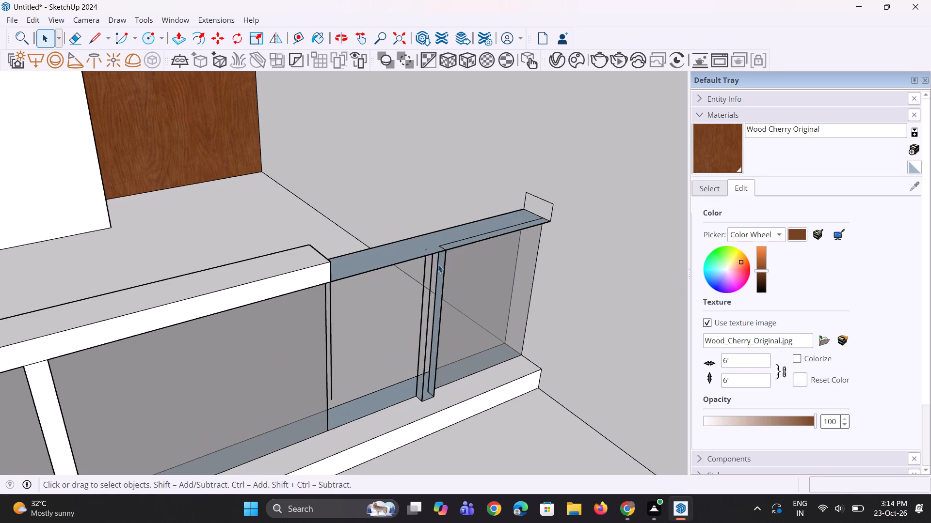
pyautogui.click(438, 272)
pyautogui.press('Delete')
pyautogui.click(430, 278)
pyautogui.press('Delete')
pyautogui.click(426, 280)
pyautogui.press('Delete')
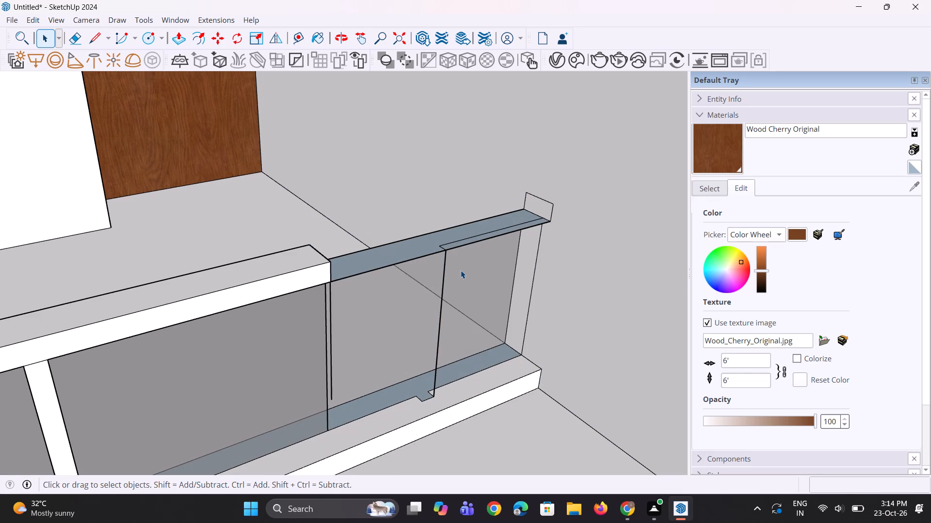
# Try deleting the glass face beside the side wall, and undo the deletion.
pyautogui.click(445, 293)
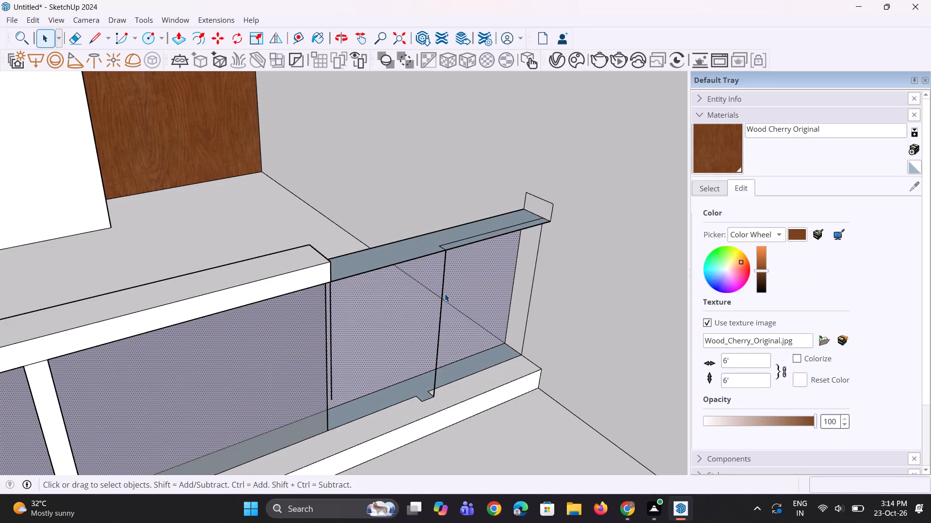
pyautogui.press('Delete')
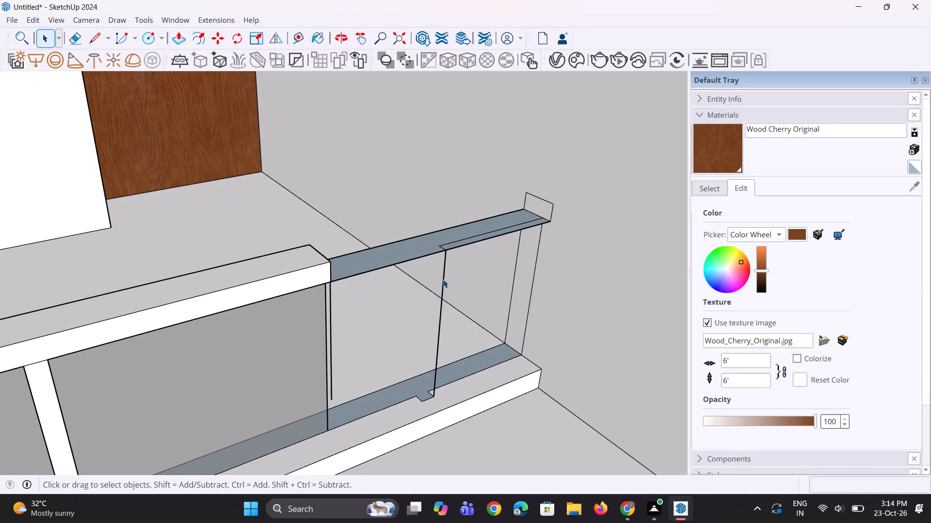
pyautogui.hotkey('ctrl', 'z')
# Delete the removed post's leftover vertical edge and the handrail section's underside with its stray lines.
pyautogui.click(445, 281)
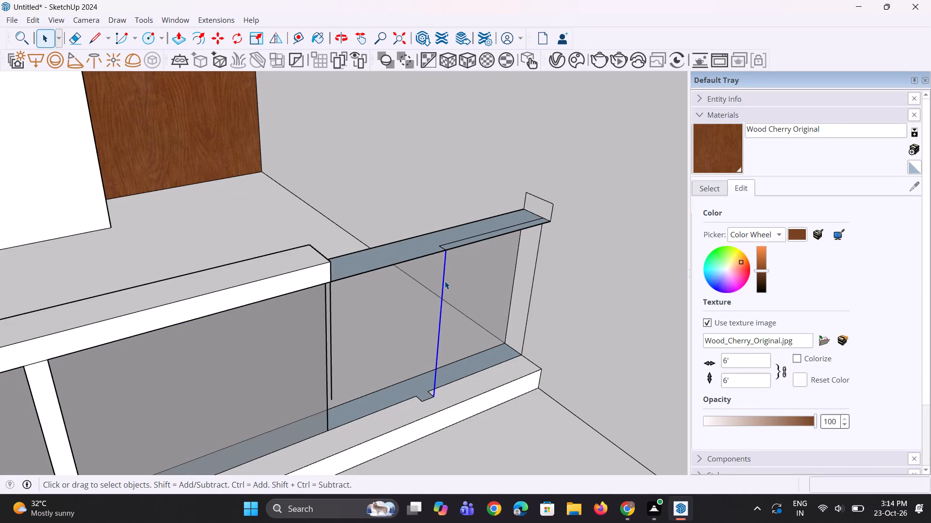
pyautogui.press('Delete')
pyautogui.click(446, 246)
pyautogui.press('Delete')
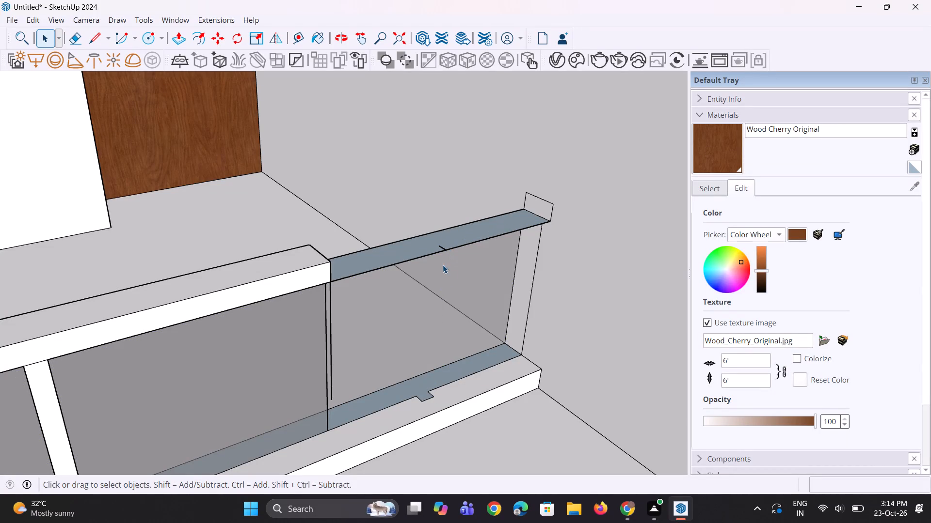
pyautogui.click(443, 246)
pyautogui.press('Delete')
pyautogui.click(443, 248)
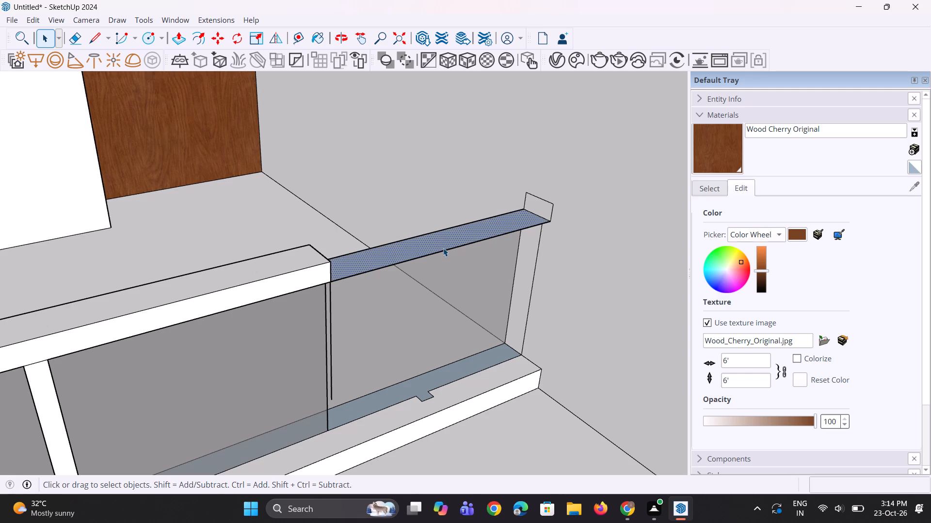
pyautogui.click(445, 252)
pyautogui.press('Delete')
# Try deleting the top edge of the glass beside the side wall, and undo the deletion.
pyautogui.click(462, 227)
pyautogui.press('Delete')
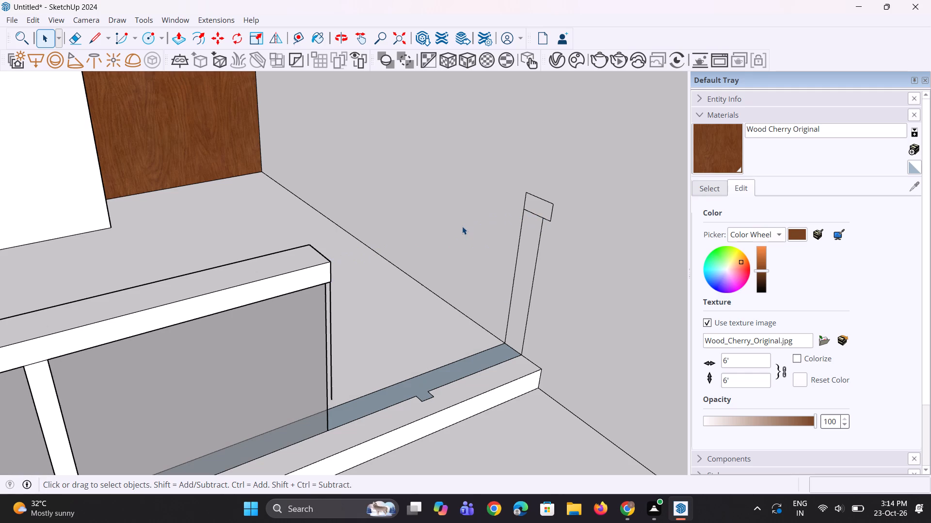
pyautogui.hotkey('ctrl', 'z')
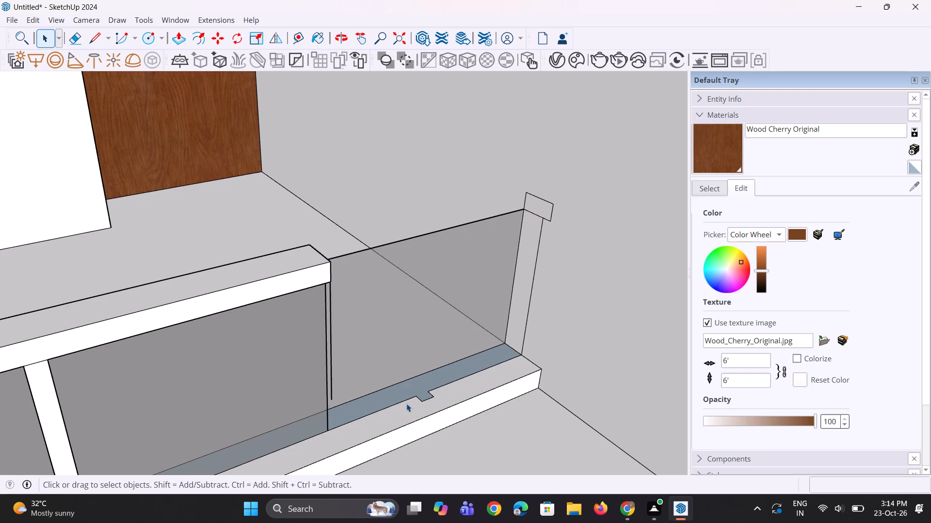
# Delete the outline of the removed post's footprint on the railing's base ledge.
pyautogui.click(420, 399)
pyautogui.press('Delete')
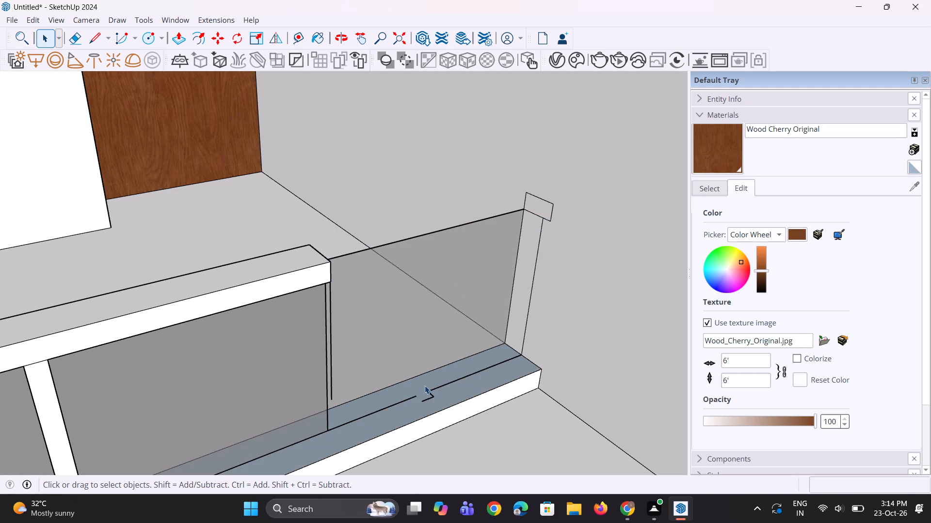
pyautogui.click(431, 392)
pyautogui.press('Delete')
pyautogui.click(432, 398)
pyautogui.press('Delete')
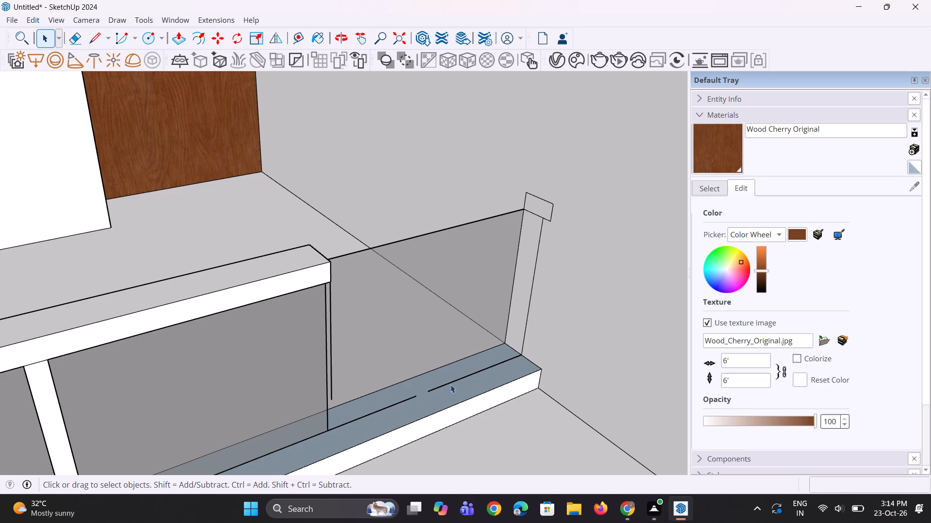
# Delete the base line from the post's footprint to the side wall and the railing's outer vertical edge on that wall.
pyautogui.click(461, 380)
pyautogui.press('Delete')
pyautogui.click(524, 342)
pyautogui.press('Delete')
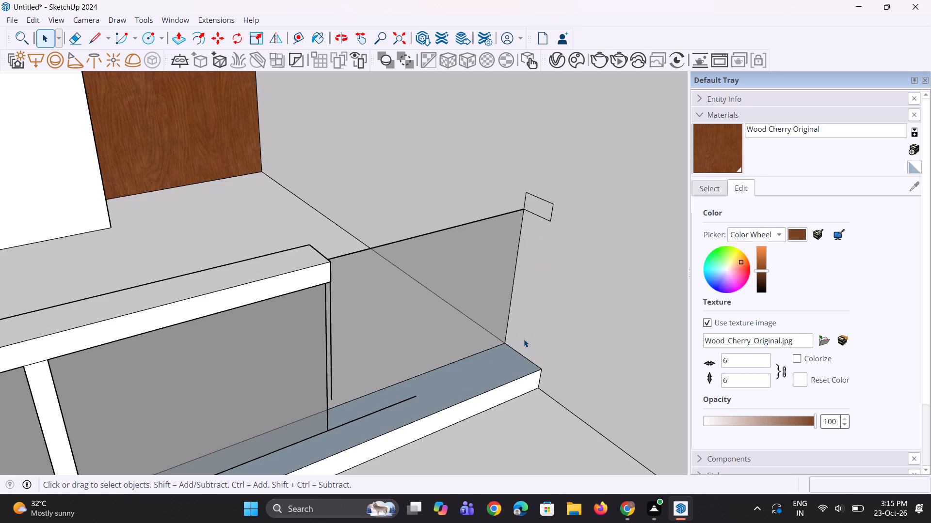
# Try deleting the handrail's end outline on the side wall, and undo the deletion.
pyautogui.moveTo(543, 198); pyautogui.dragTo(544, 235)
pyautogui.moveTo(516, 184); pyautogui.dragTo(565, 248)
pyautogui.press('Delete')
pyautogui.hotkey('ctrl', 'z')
# Delete the bottom, outer and top edges of the handrail's end outline on the side wall.
pyautogui.keyDown('ctrl'); pyautogui.scroll(2, 492, 245); pyautogui.keyUp('ctrl')
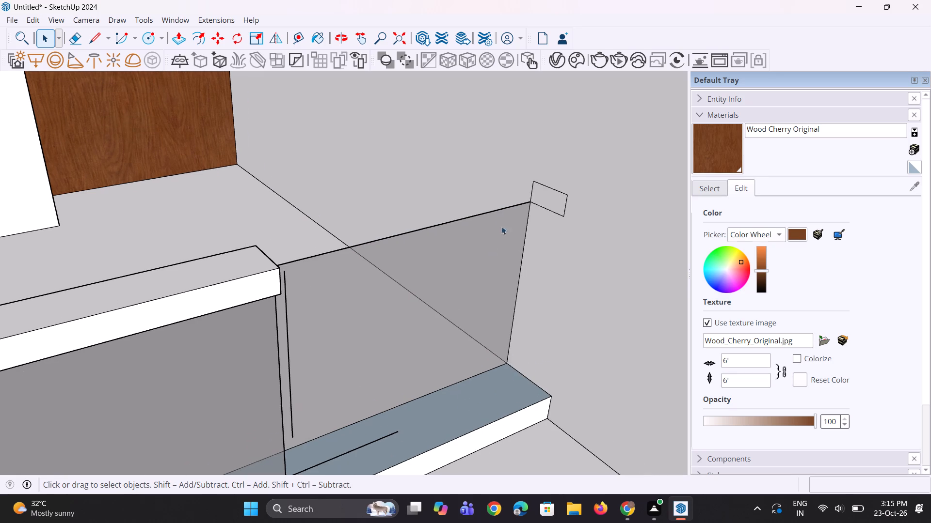
pyautogui.moveTo(530, 187); pyautogui.dragTo(570, 237)
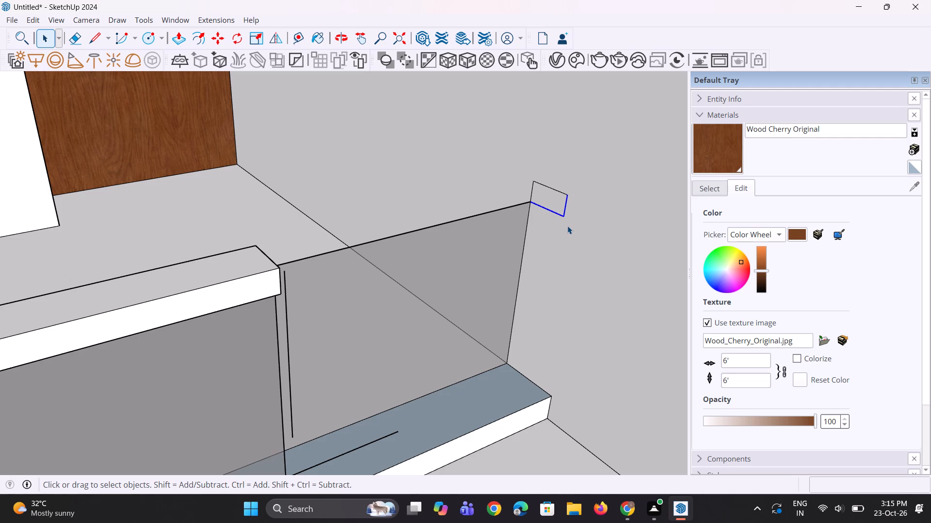
pyautogui.press('Delete')
pyautogui.moveTo(525, 183); pyautogui.dragTo(578, 209)
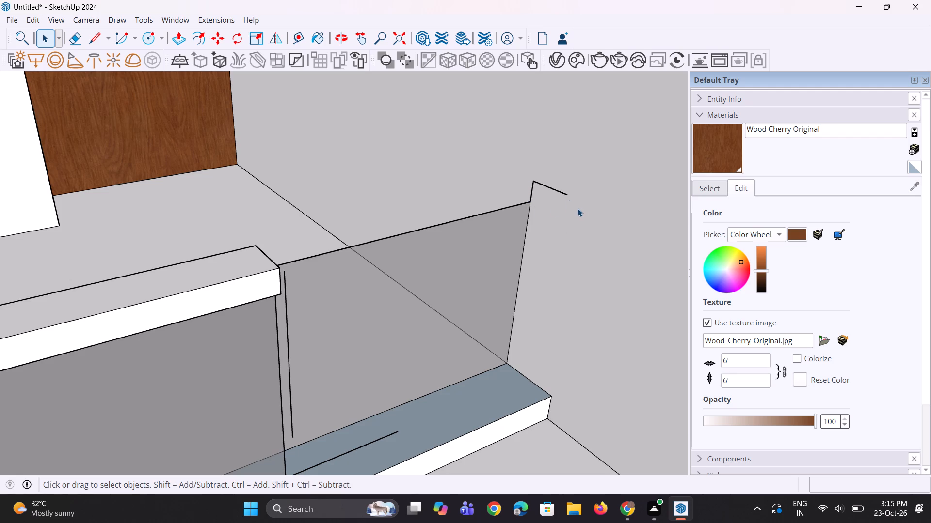
pyautogui.click(554, 189)
pyautogui.press('Delete')
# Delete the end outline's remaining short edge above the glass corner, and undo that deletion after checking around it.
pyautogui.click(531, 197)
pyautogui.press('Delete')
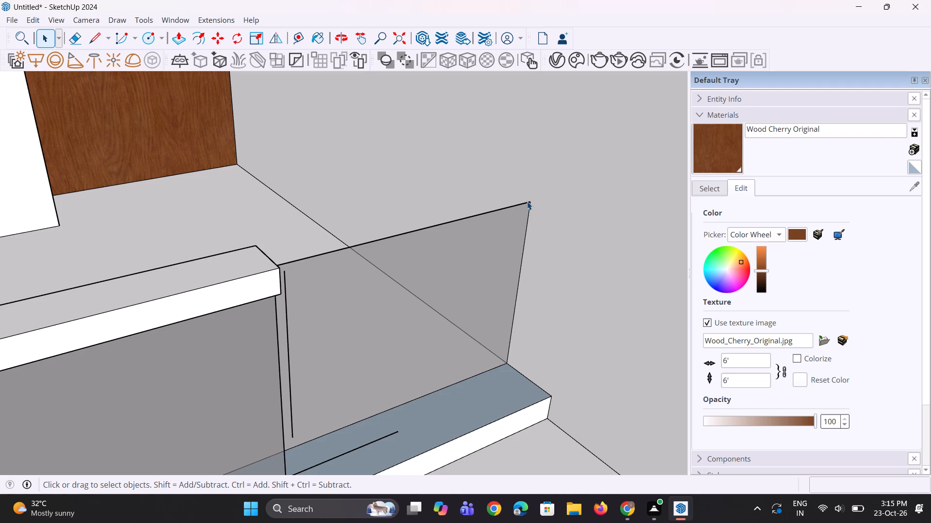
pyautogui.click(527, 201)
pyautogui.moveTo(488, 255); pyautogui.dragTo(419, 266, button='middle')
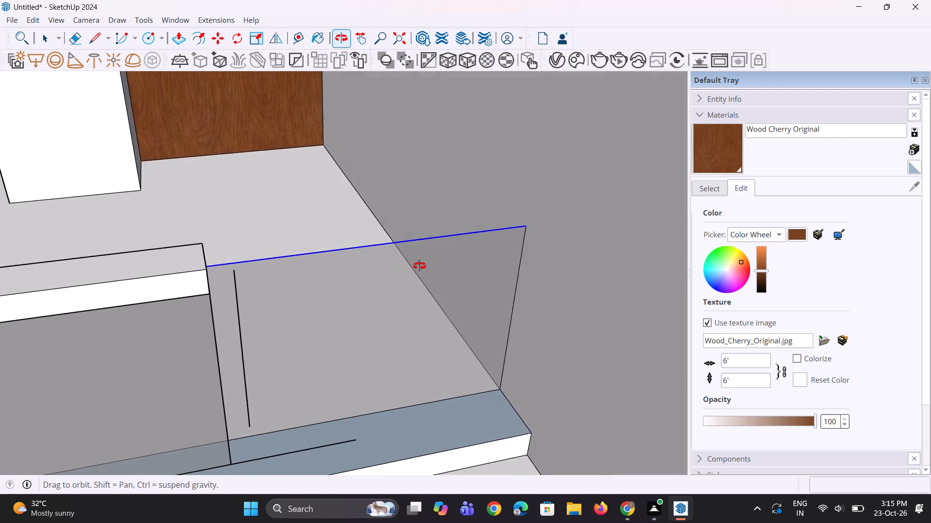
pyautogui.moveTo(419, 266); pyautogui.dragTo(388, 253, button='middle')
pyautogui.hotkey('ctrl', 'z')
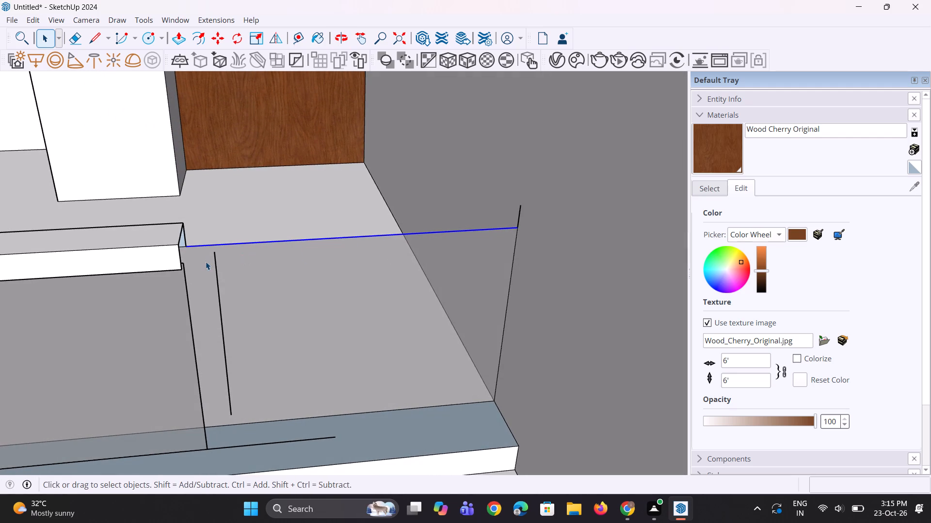
# Draw a line about 4' 8" long from the handrail's cut end down the rear glass face to its base.
pyautogui.press('l')
pyautogui.scroll(1, 158, 231)
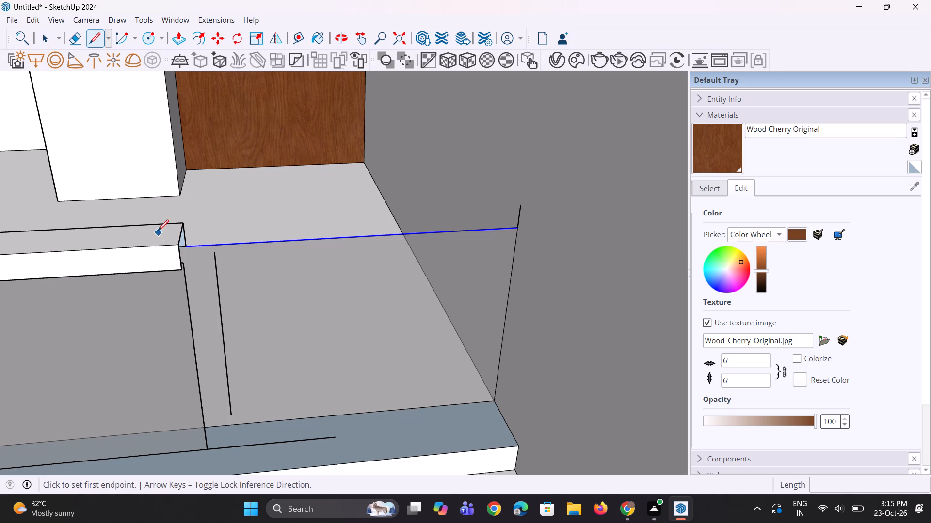
pyautogui.scroll(1, 158, 231)
pyautogui.scroll(1, 193, 249)
pyautogui.click(193, 249)
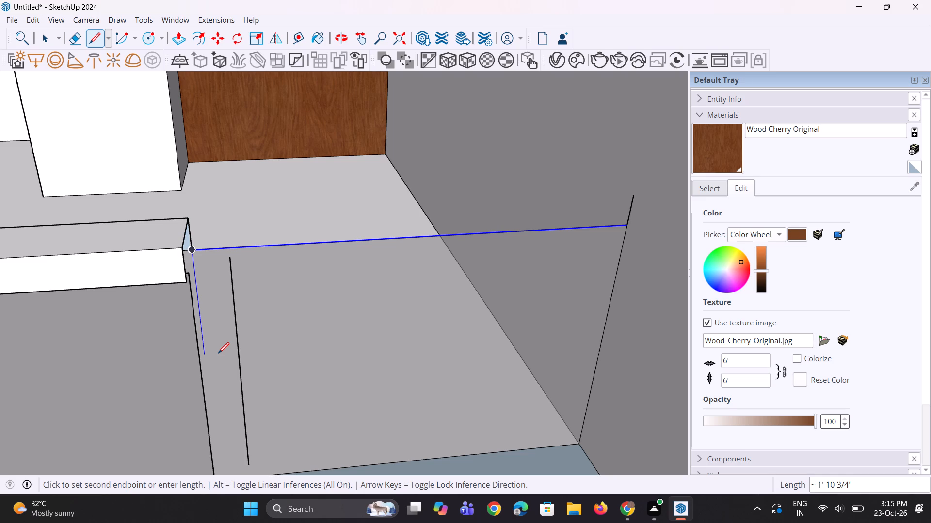
pyautogui.scroll(-2, 198, 308)
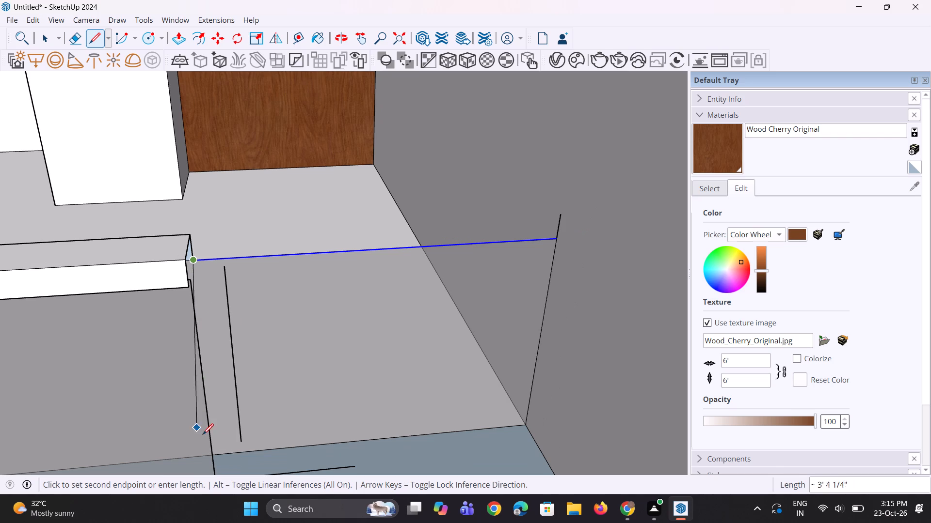
pyautogui.click(219, 454)
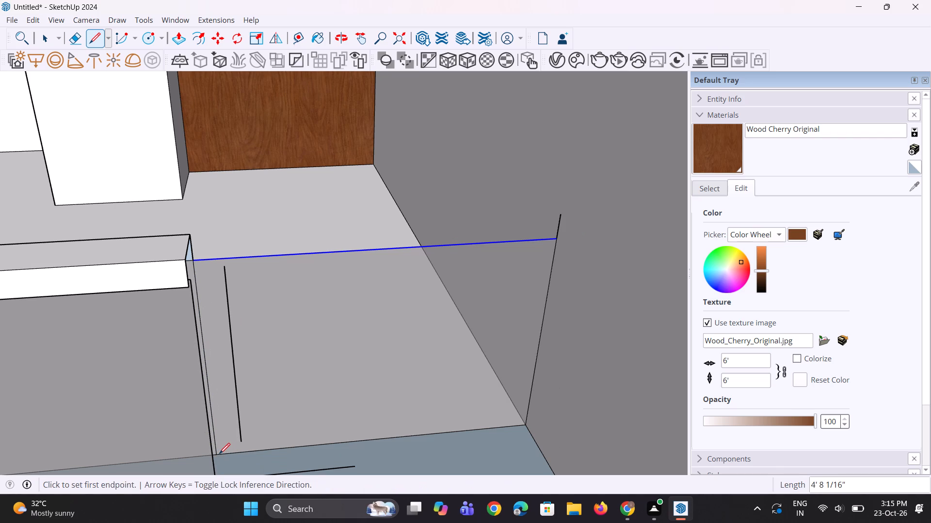
# Delete the glass face between the new line and the side wall, plus its leftover top, vertical and base edges.
pyautogui.press('space')
pyautogui.press('space')
pyautogui.click(272, 404)
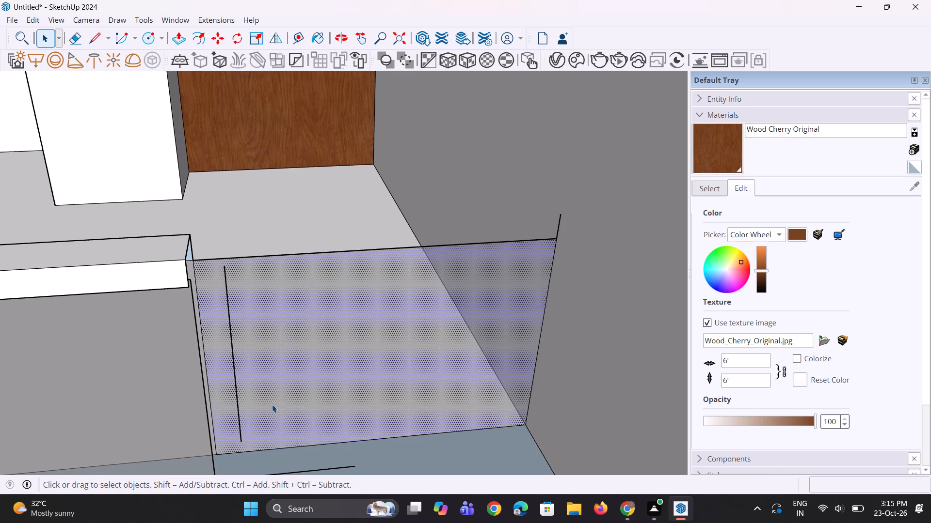
pyautogui.press('Delete')
pyautogui.click(248, 257)
pyautogui.press('Delete')
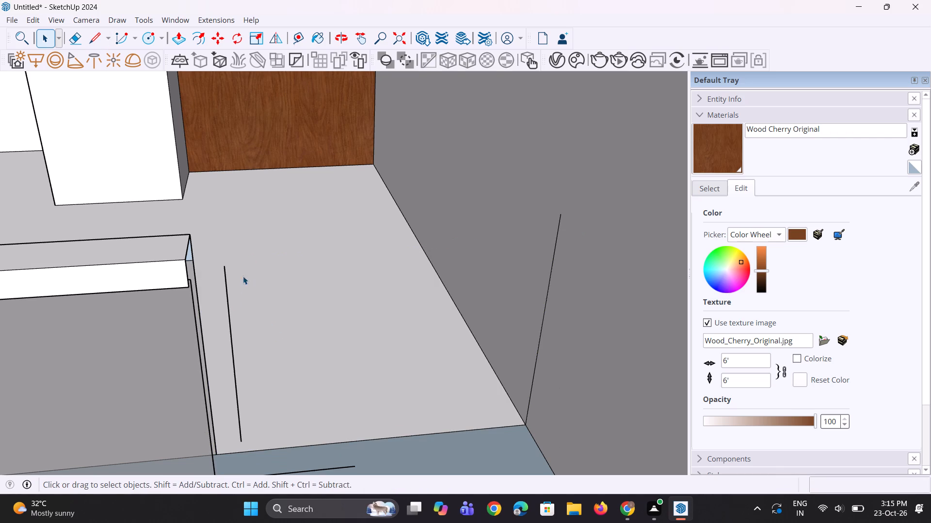
pyautogui.click(228, 306)
pyautogui.press('Delete')
pyautogui.scroll(-7, 212, 300)
pyautogui.scroll(6, 215, 366)
pyautogui.click(221, 377)
pyautogui.click(227, 380)
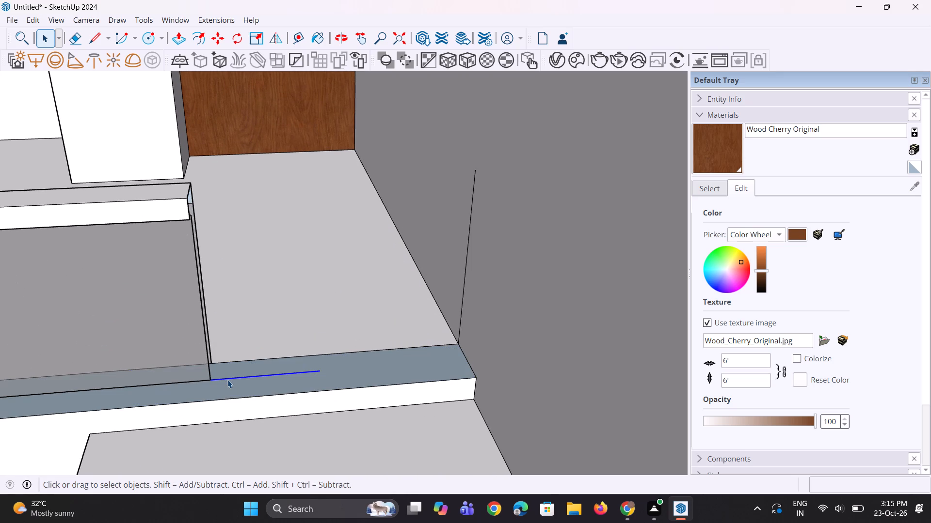
pyautogui.press('Delete')
# Draw a split line from the glass panel's end across the ledge's top and 8 5/8" down its front face.
pyautogui.press('l')
pyautogui.scroll(1, 219, 371)
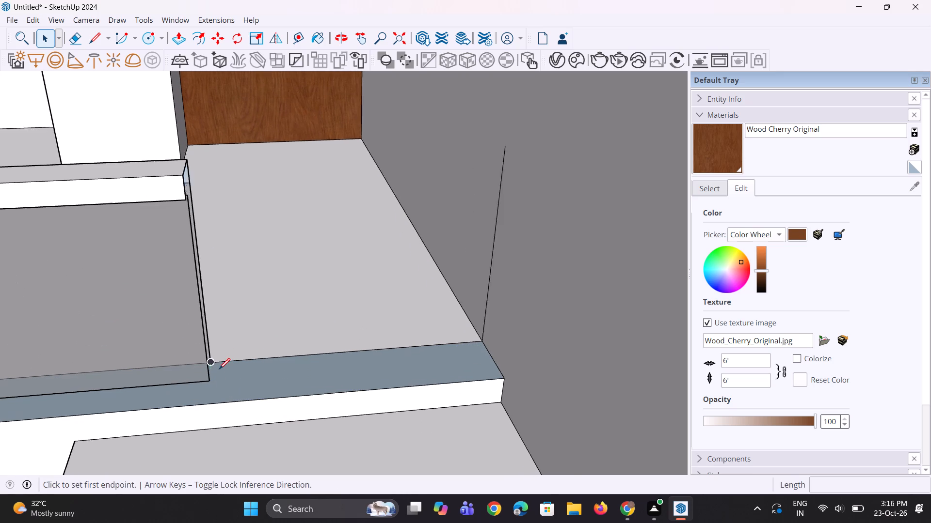
pyautogui.scroll(1, 219, 369)
pyautogui.click(212, 360)
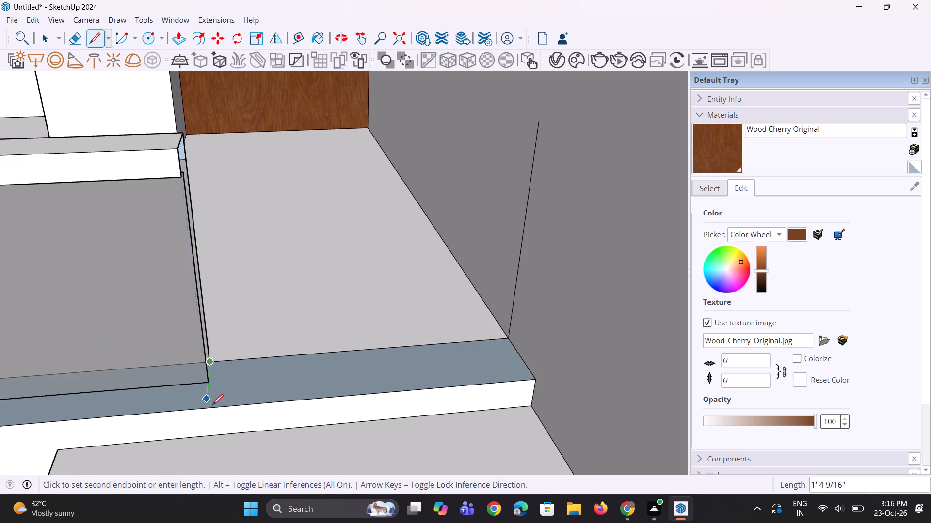
pyautogui.click(212, 409)
pyautogui.click(205, 412)
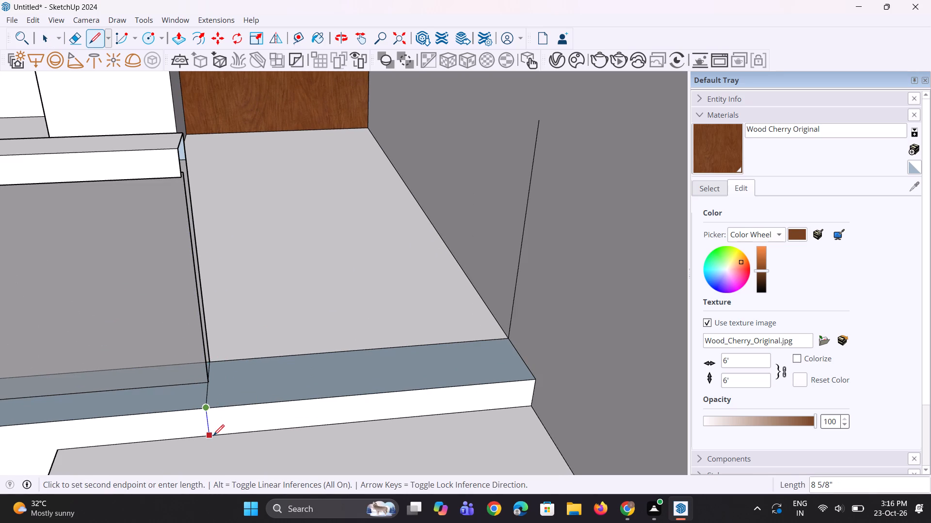
pyautogui.click(213, 435)
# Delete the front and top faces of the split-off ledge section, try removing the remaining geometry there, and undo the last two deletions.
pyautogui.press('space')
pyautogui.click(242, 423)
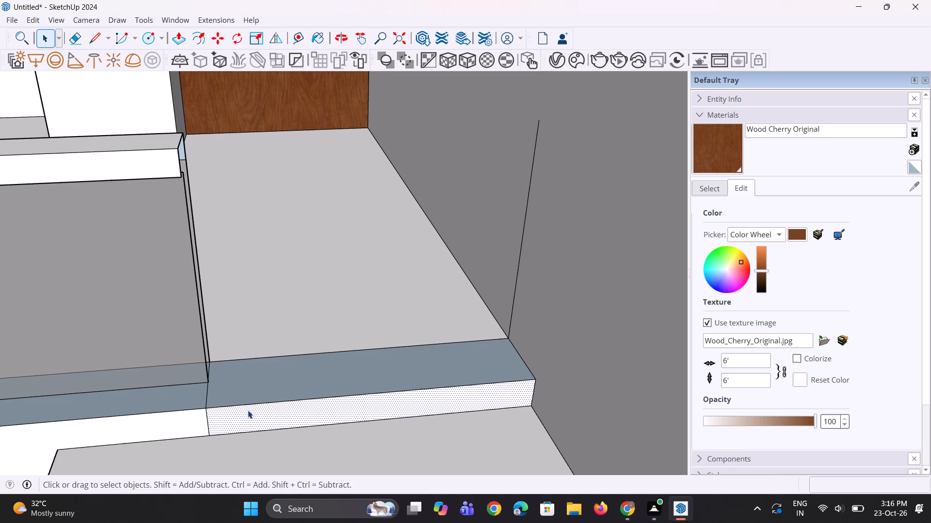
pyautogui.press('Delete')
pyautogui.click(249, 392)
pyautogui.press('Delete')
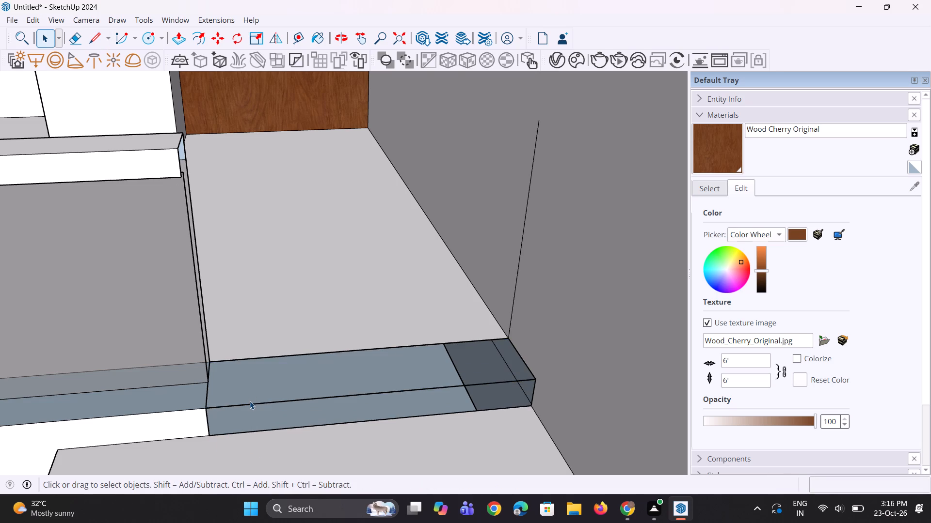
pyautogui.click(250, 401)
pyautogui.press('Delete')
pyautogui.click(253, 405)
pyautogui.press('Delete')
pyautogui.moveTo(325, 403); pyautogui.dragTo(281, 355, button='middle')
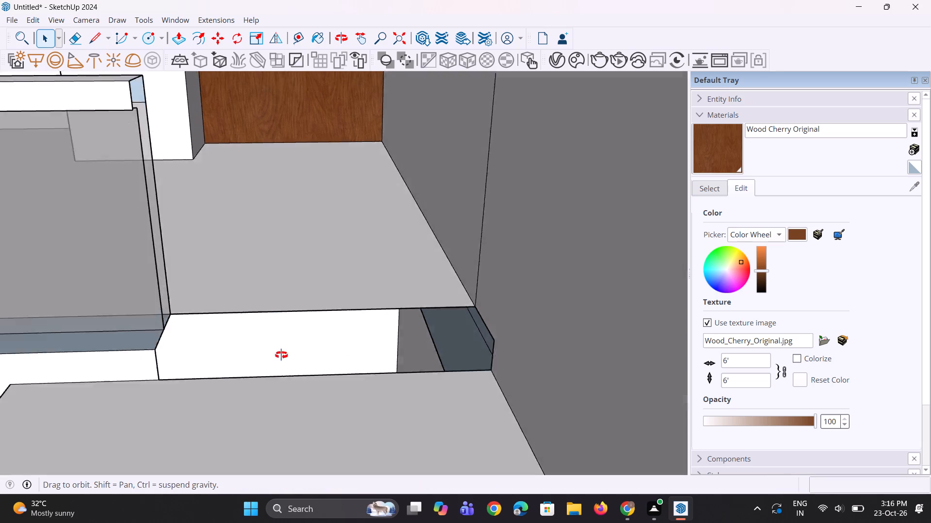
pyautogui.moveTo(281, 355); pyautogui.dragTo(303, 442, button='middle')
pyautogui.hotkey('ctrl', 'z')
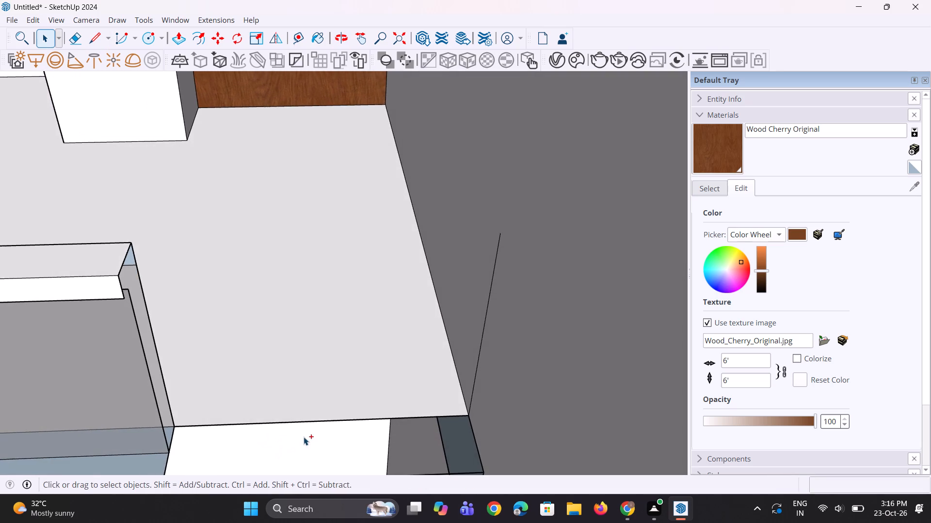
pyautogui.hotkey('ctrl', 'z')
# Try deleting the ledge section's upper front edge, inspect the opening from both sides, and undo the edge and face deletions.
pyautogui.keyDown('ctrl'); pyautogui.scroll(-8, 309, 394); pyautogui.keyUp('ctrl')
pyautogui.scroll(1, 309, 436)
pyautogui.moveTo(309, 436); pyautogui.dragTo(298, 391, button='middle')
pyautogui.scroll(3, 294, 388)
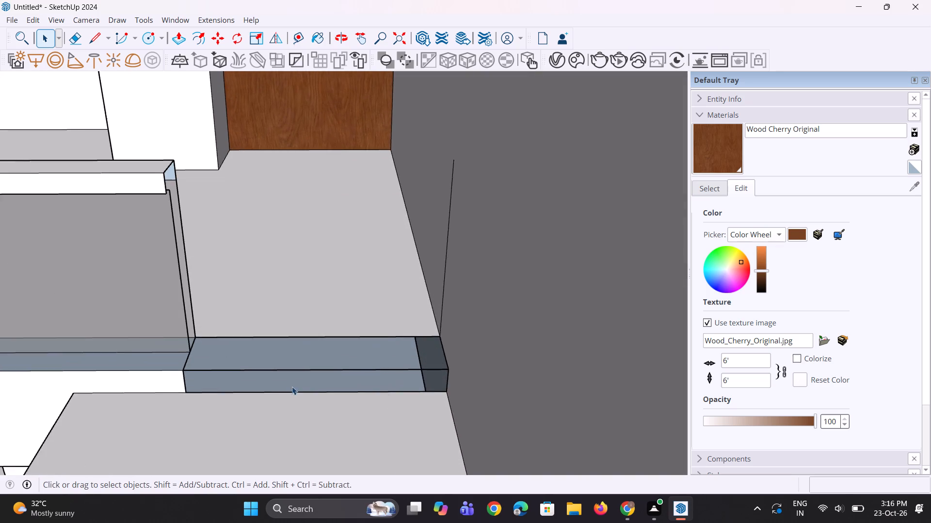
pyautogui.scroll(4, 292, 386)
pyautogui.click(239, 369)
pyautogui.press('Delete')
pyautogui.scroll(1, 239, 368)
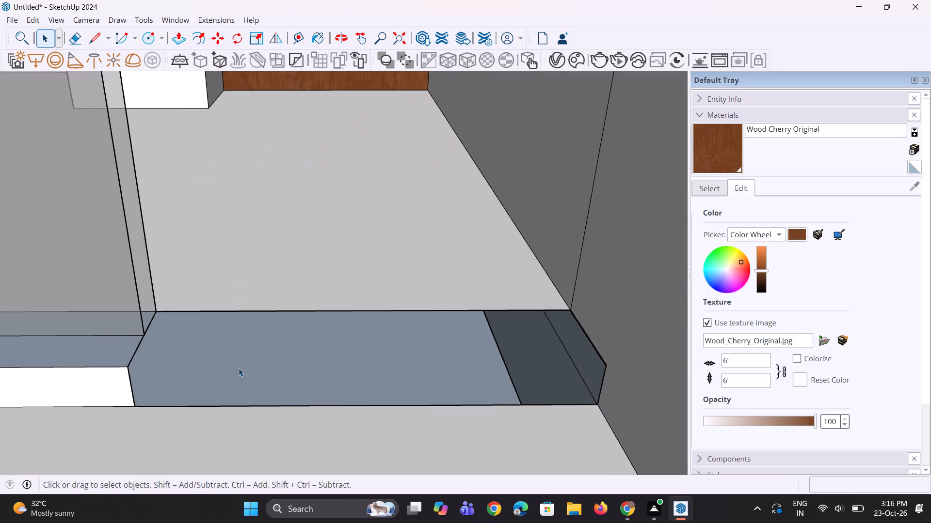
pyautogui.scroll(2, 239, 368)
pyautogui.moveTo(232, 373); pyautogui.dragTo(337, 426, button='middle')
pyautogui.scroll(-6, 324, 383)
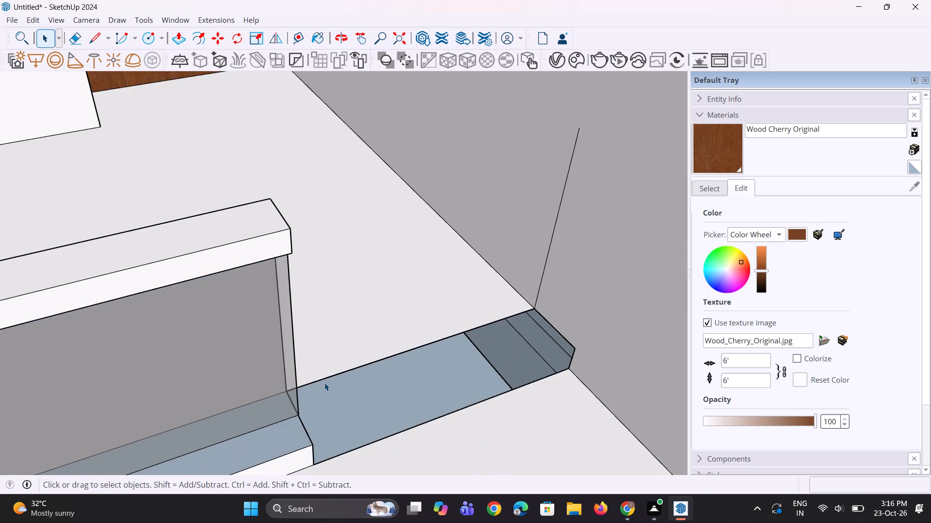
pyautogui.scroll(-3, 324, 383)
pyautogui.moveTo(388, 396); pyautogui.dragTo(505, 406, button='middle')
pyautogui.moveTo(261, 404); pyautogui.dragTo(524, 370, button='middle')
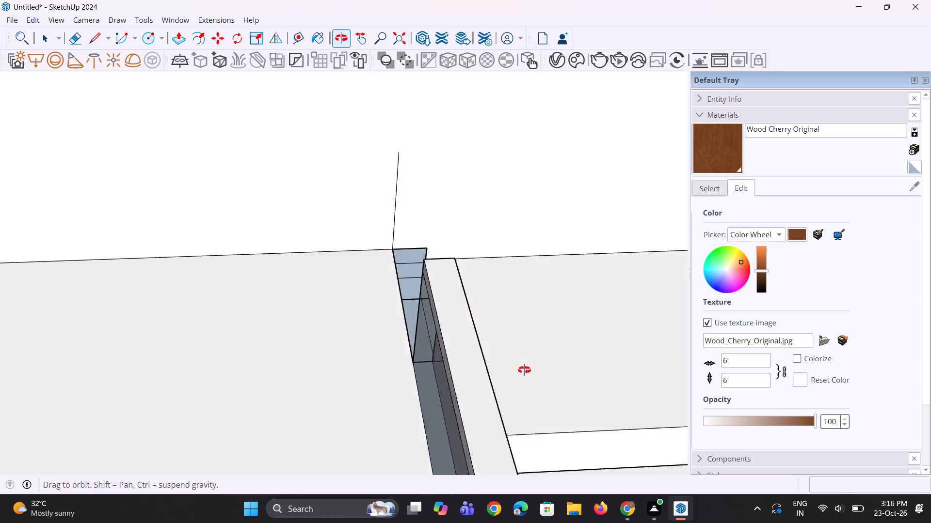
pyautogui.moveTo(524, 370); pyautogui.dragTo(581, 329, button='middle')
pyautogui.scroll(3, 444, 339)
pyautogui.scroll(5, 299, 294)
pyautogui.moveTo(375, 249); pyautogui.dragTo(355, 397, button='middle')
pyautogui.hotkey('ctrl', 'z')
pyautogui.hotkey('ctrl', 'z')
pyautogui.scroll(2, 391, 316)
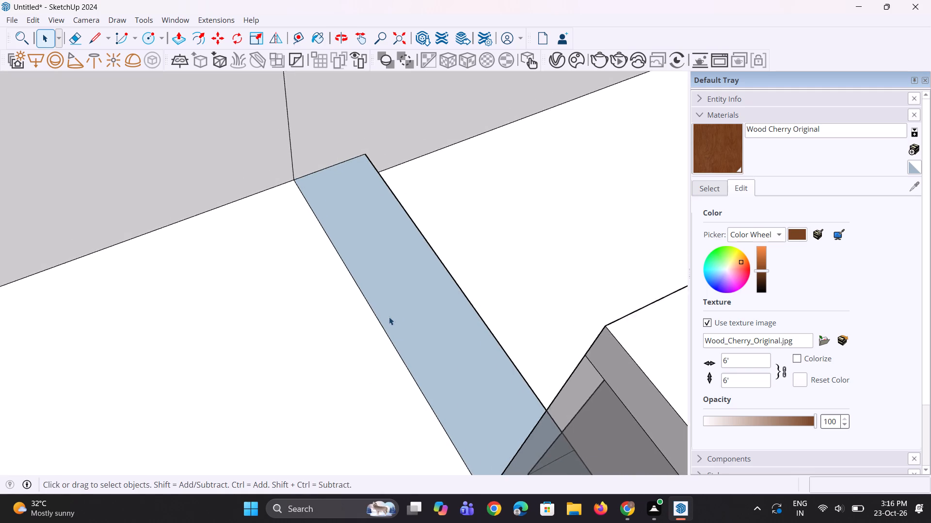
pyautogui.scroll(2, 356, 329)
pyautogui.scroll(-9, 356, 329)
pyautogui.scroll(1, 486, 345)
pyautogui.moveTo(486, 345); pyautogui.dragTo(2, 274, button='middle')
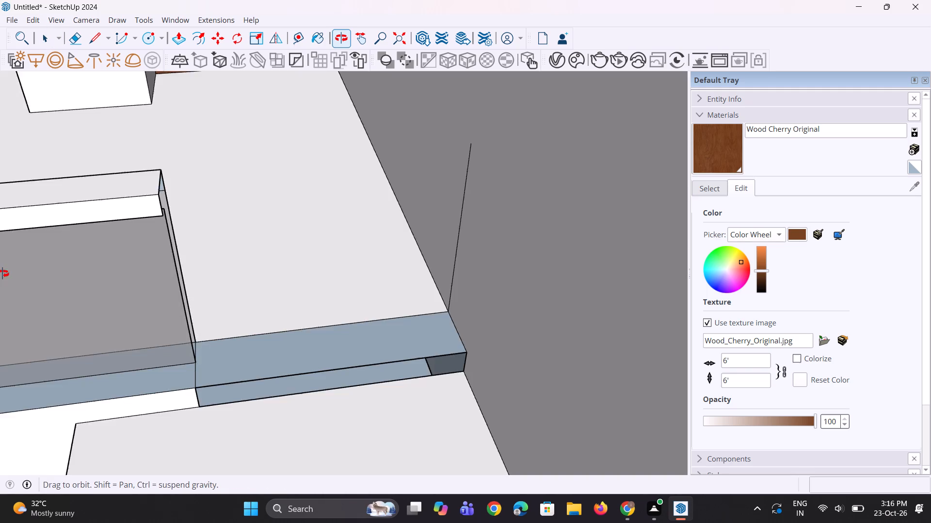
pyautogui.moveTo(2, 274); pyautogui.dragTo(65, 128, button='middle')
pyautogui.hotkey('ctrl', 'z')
# Push the top of the split-off ledge section down 8 5/8", level with the side floor in front of it.
pyautogui.moveTo(313, 359); pyautogui.dragTo(314, 405, button='middle')
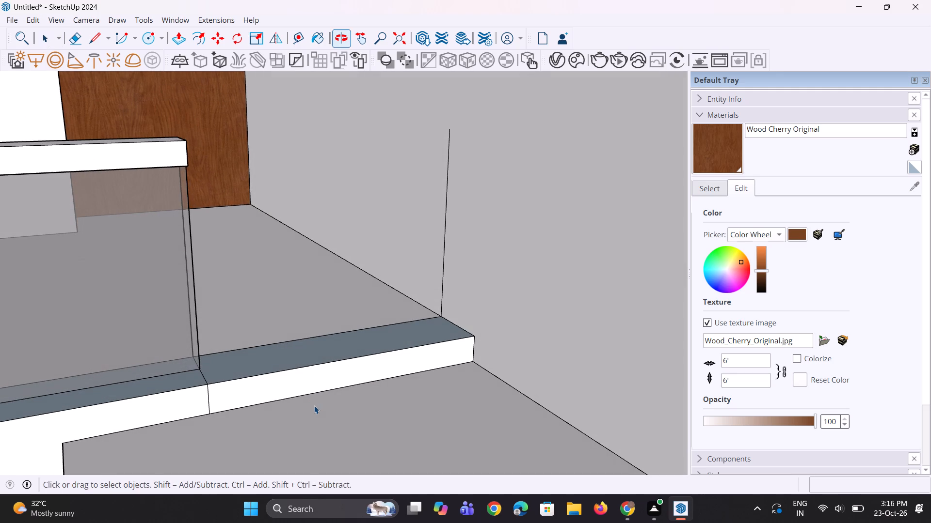
pyautogui.write('0p')
pyautogui.click(357, 351)
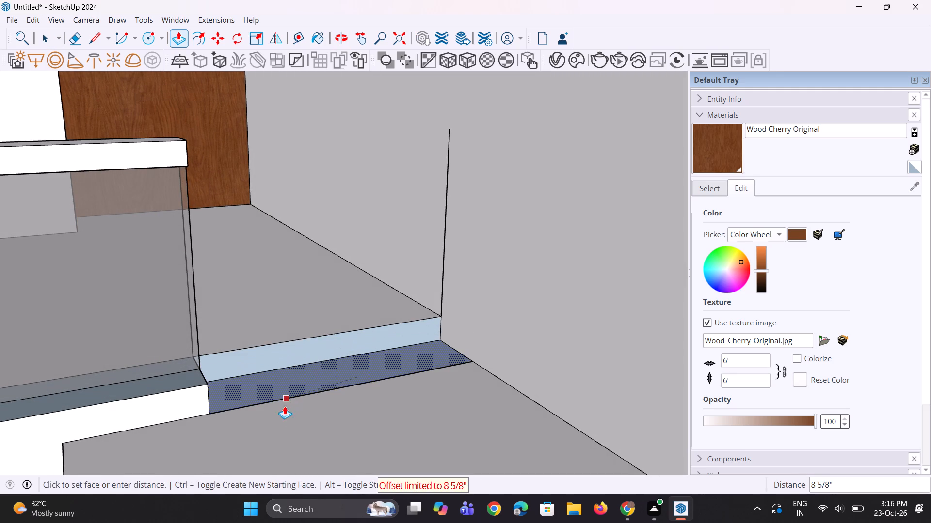
pyautogui.moveTo(239, 389); pyautogui.dragTo(226, 441, button='middle')
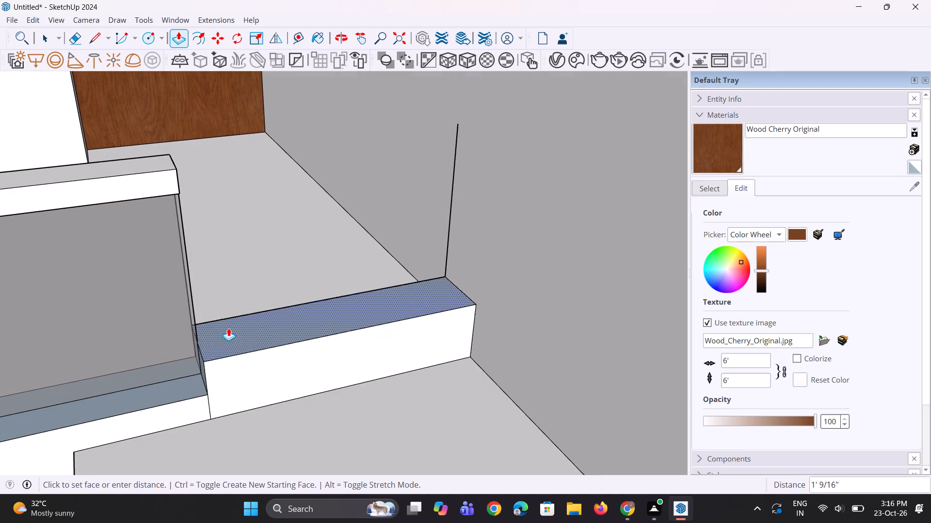
pyautogui.click(192, 429)
# Push the floor behind the railing down level with the lowered ledge section.
pyautogui.moveTo(273, 397); pyautogui.dragTo(150, 381, button='middle')
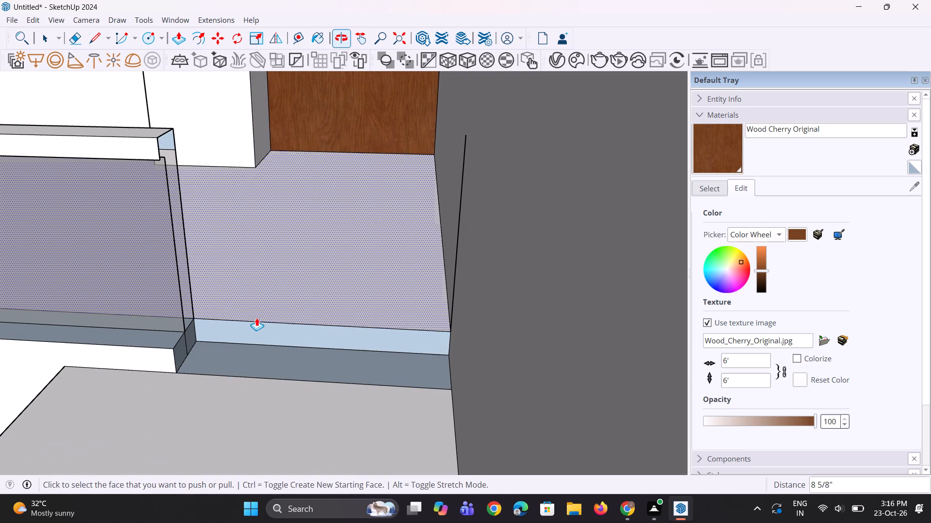
pyautogui.click(263, 314)
pyautogui.click(232, 386)
# Erase the two seam edges across the floor at the lowered strip and the stray vertical edge on the side wall.
pyautogui.moveTo(232, 386); pyautogui.dragTo(269, 367, button='middle')
pyautogui.scroll(-4, 282, 359)
pyautogui.moveTo(282, 359); pyautogui.dragTo(290, 380, button='middle')
pyautogui.scroll(3, 290, 380)
pyautogui.press('e')
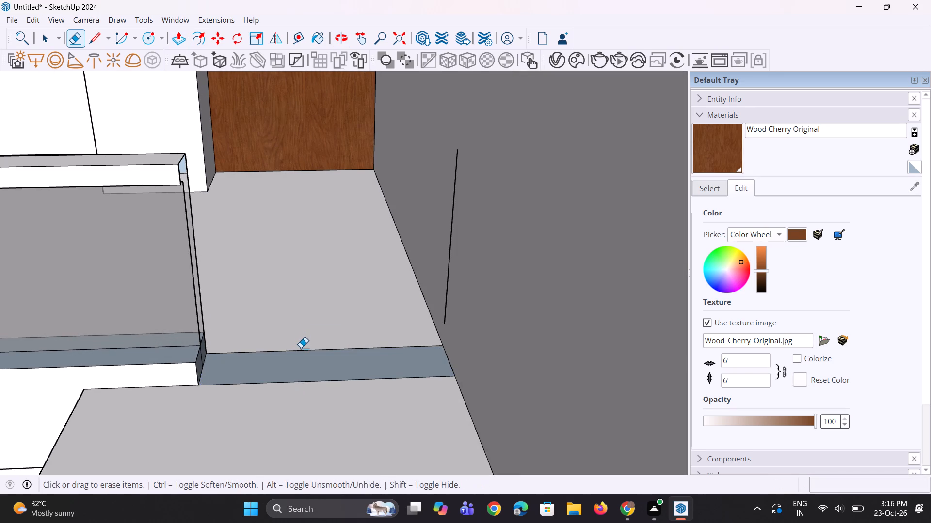
pyautogui.click(301, 348)
pyautogui.click(300, 381)
pyautogui.scroll(-3, 300, 387)
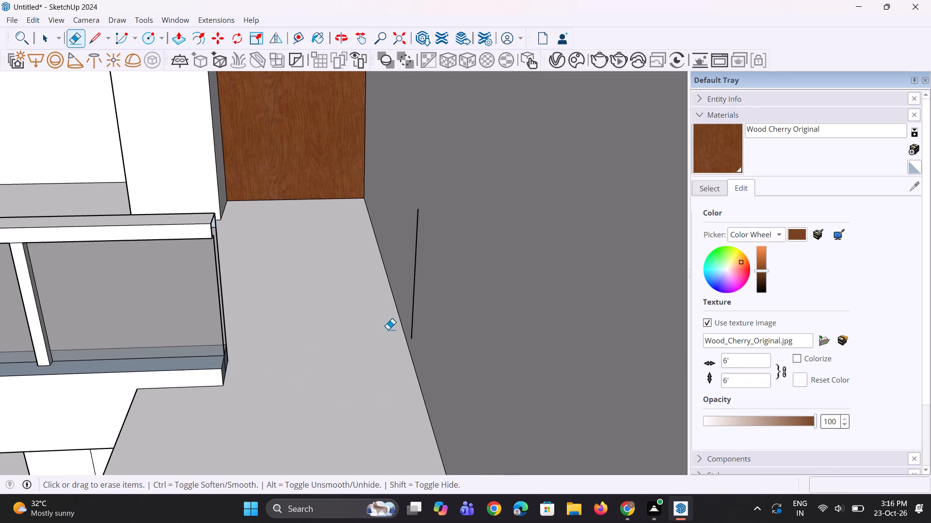
pyautogui.click(416, 299)
pyautogui.click(414, 300)
# Draw a thin rectangle about 1/8" by 9 1/16" across the railing's end, from the glass panel's upper front corner to its rear edge.
pyautogui.scroll(-5, 414, 301)
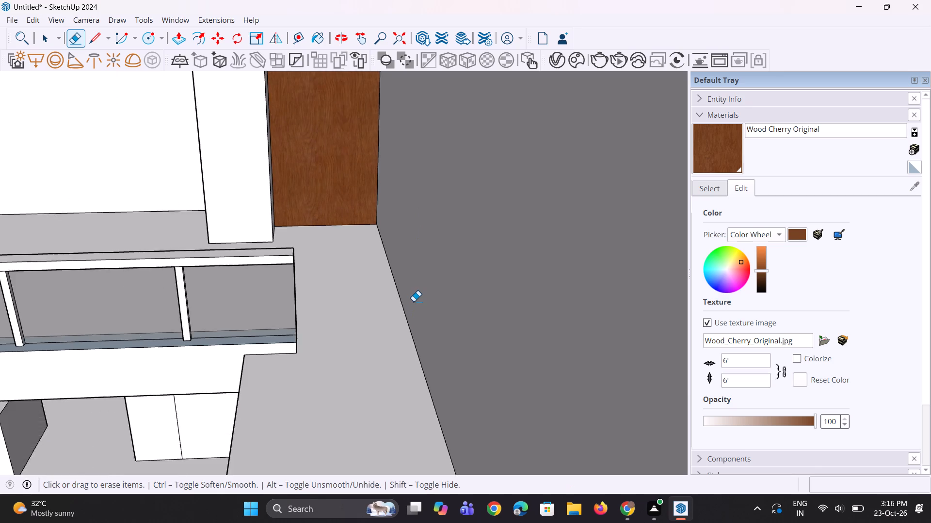
pyautogui.scroll(-10, 414, 301)
pyautogui.moveTo(326, 370); pyautogui.dragTo(424, 331, button='middle')
pyautogui.press('space')
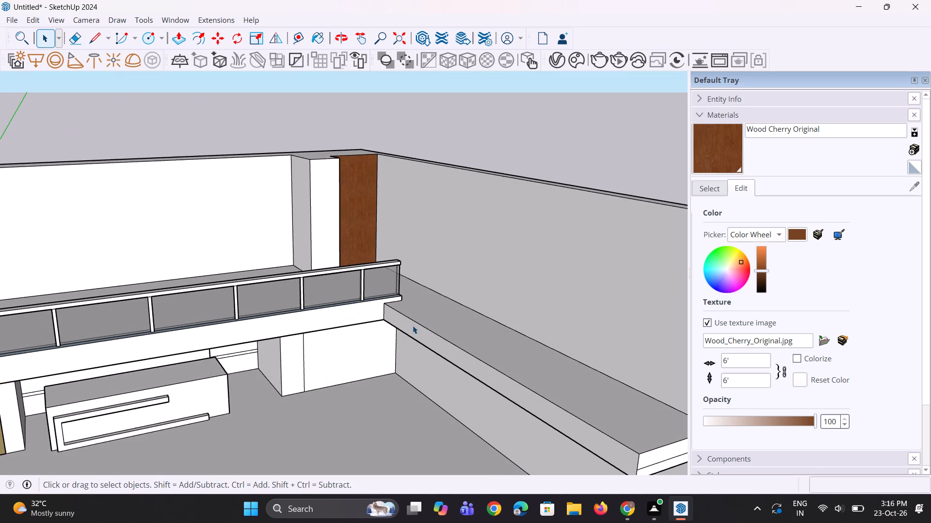
pyautogui.scroll(4, 410, 323)
pyautogui.press('space')
pyautogui.moveTo(394, 303); pyautogui.dragTo(278, 359, button='middle')
pyautogui.scroll(9, 338, 316)
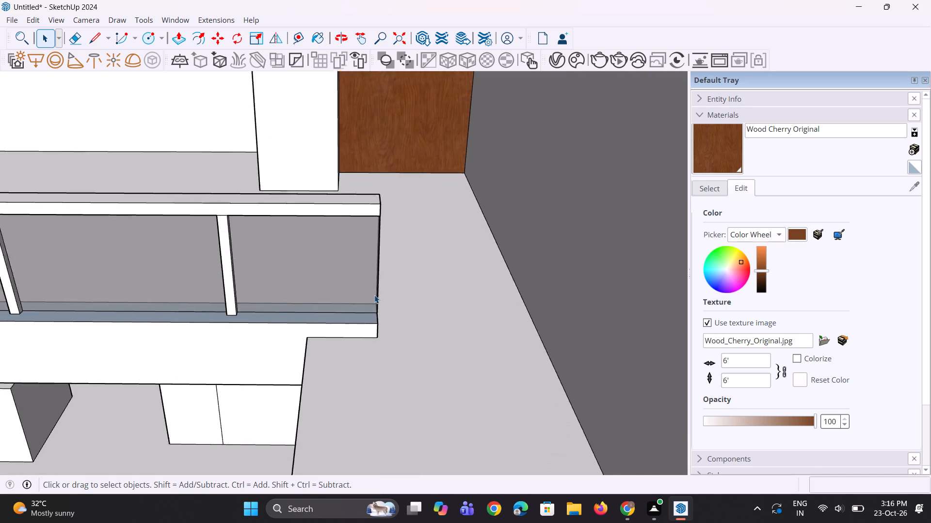
pyautogui.scroll(1, 374, 295)
pyautogui.moveTo(374, 295); pyautogui.dragTo(295, 301, button='middle')
pyautogui.scroll(4, 334, 290)
pyautogui.moveTo(342, 277); pyautogui.dragTo(310, 299, button='middle')
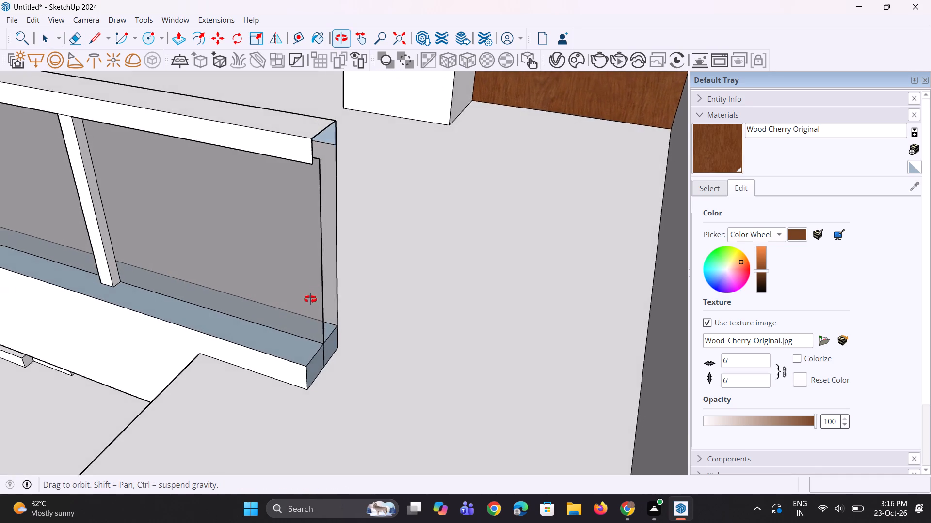
pyautogui.moveTo(310, 299); pyautogui.dragTo(304, 306, button='middle')
pyautogui.press('r')
pyautogui.scroll(2, 314, 187)
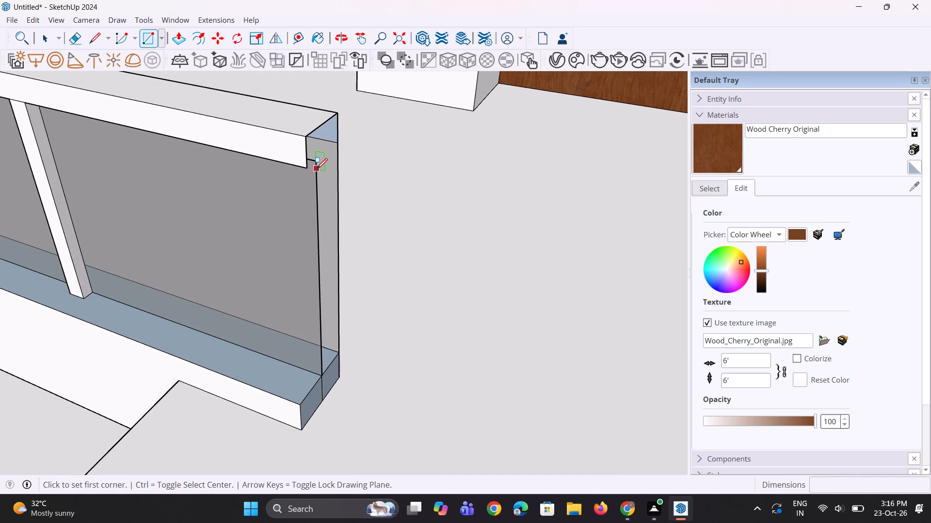
pyautogui.click(317, 165)
pyautogui.click(336, 144)
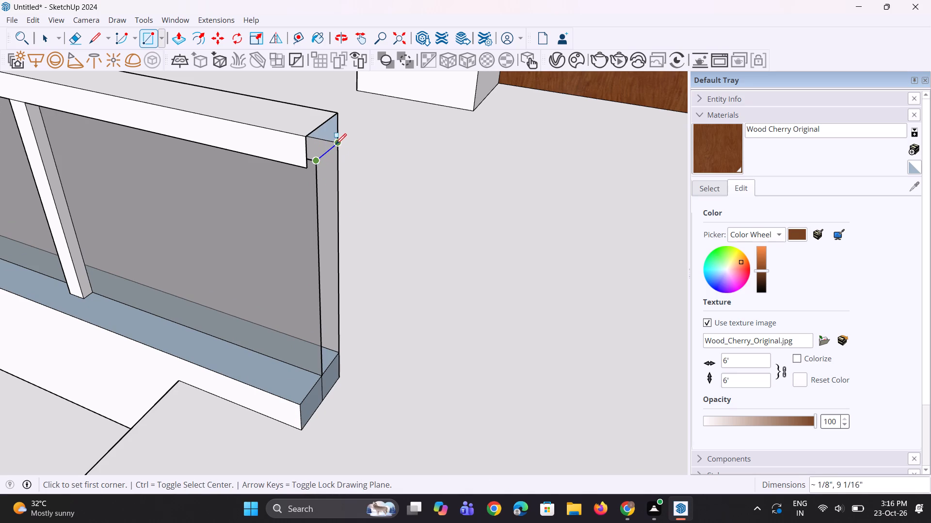
pyautogui.press('space')
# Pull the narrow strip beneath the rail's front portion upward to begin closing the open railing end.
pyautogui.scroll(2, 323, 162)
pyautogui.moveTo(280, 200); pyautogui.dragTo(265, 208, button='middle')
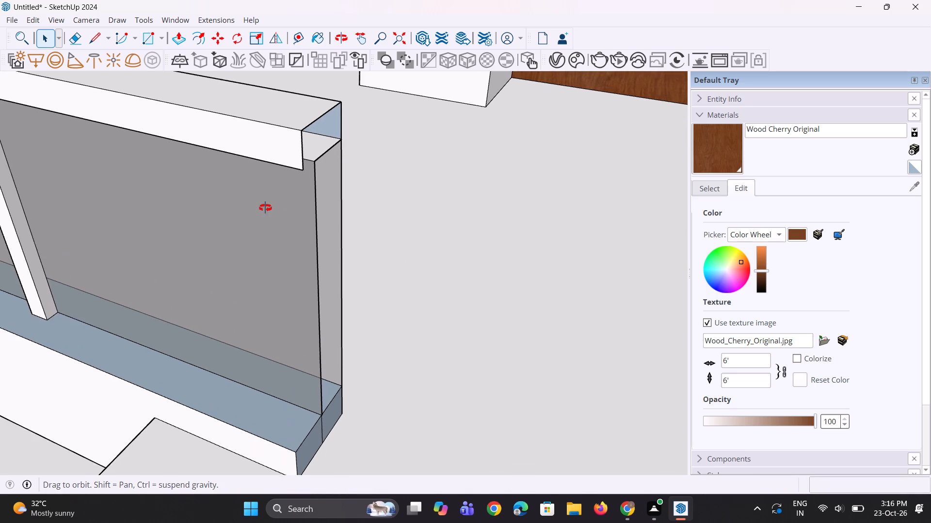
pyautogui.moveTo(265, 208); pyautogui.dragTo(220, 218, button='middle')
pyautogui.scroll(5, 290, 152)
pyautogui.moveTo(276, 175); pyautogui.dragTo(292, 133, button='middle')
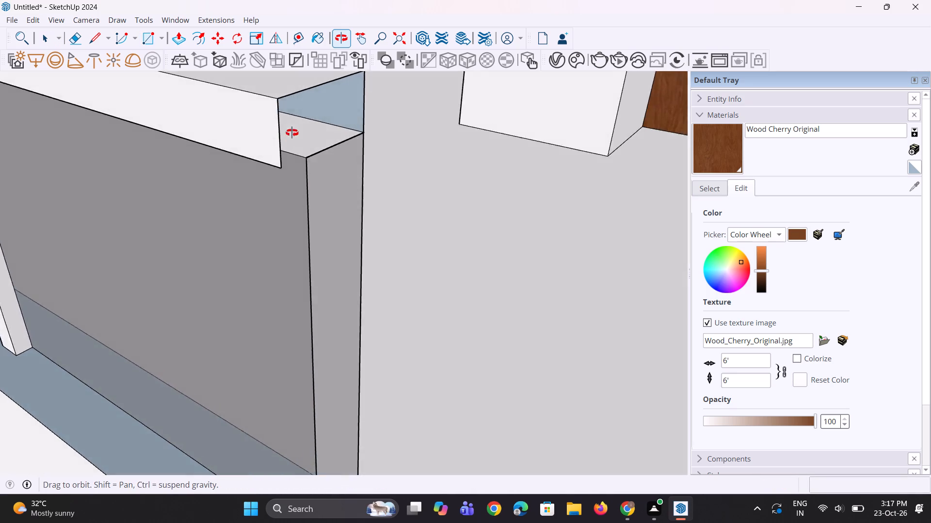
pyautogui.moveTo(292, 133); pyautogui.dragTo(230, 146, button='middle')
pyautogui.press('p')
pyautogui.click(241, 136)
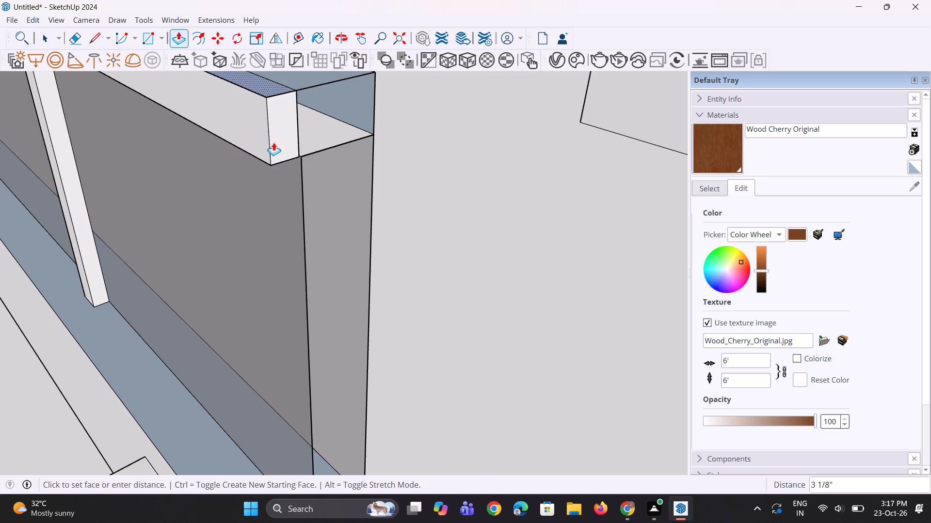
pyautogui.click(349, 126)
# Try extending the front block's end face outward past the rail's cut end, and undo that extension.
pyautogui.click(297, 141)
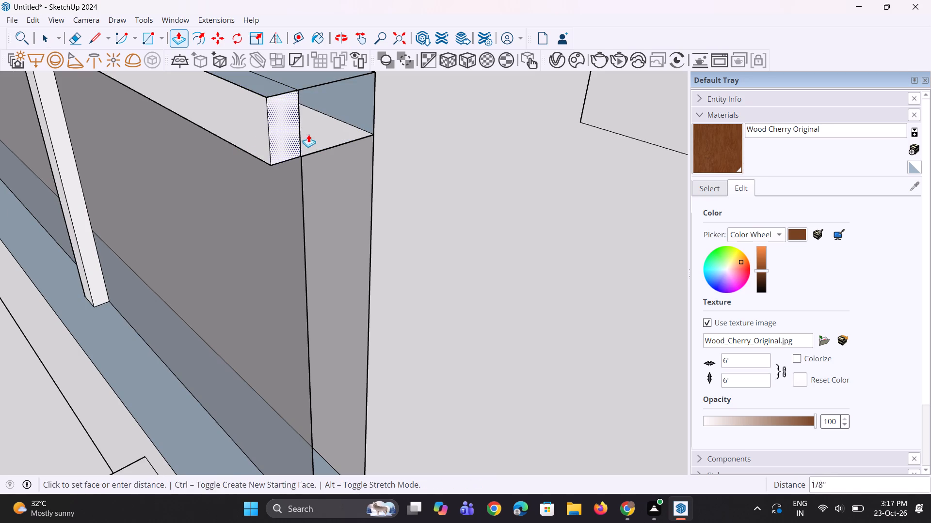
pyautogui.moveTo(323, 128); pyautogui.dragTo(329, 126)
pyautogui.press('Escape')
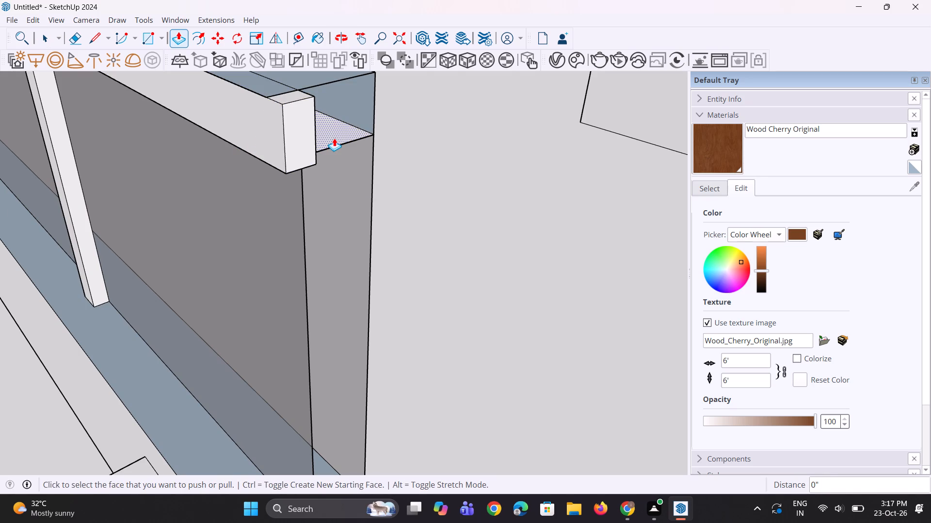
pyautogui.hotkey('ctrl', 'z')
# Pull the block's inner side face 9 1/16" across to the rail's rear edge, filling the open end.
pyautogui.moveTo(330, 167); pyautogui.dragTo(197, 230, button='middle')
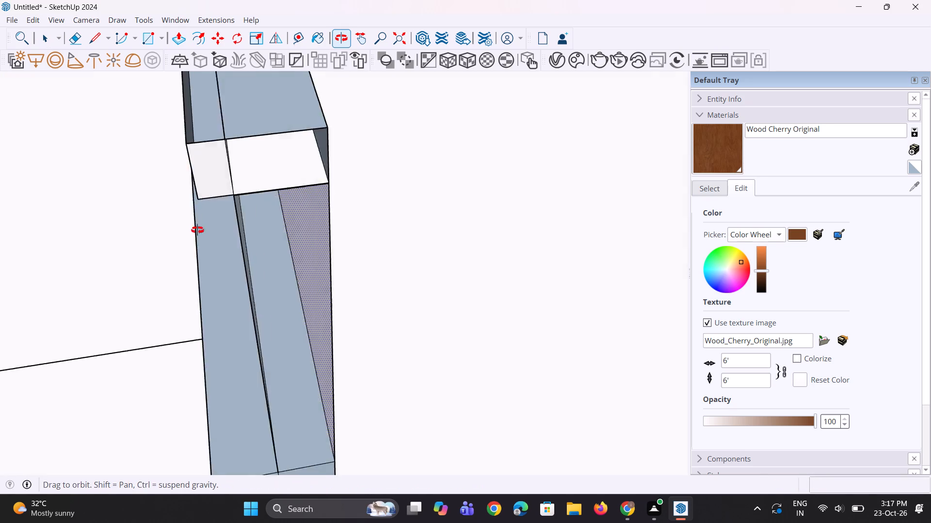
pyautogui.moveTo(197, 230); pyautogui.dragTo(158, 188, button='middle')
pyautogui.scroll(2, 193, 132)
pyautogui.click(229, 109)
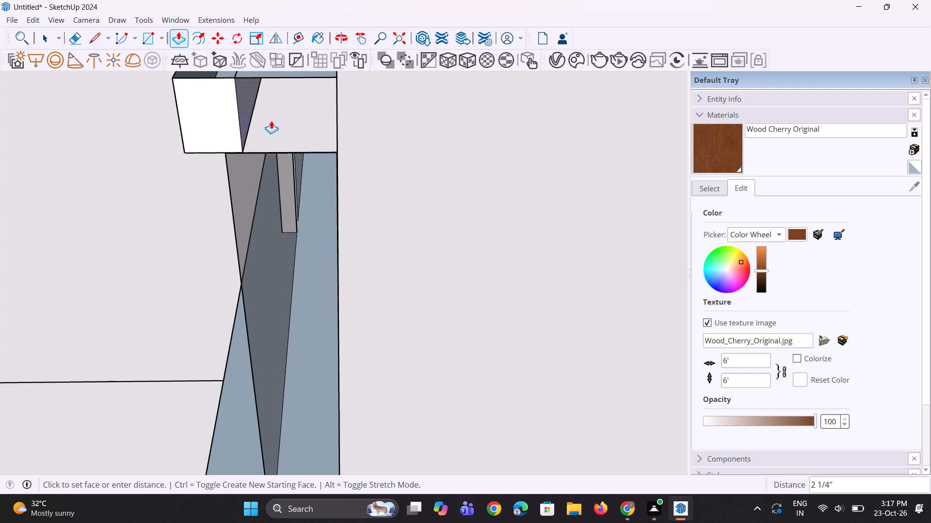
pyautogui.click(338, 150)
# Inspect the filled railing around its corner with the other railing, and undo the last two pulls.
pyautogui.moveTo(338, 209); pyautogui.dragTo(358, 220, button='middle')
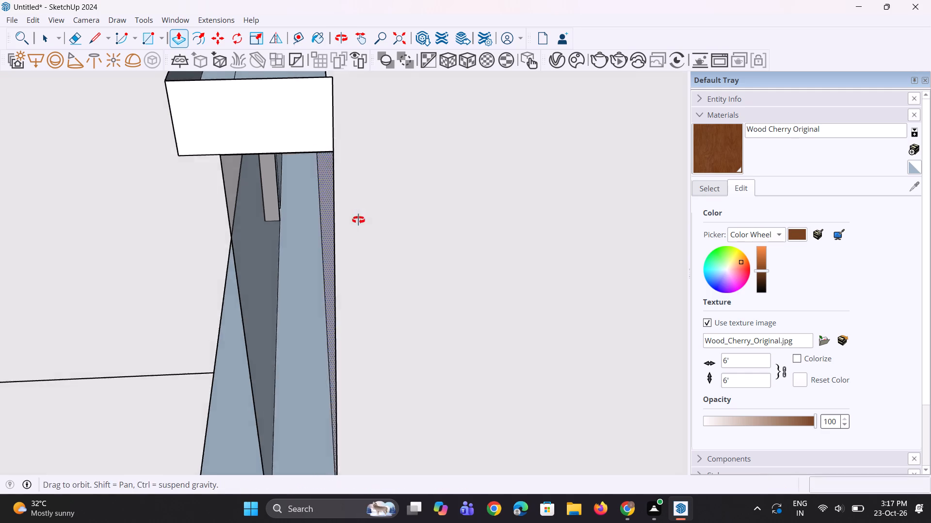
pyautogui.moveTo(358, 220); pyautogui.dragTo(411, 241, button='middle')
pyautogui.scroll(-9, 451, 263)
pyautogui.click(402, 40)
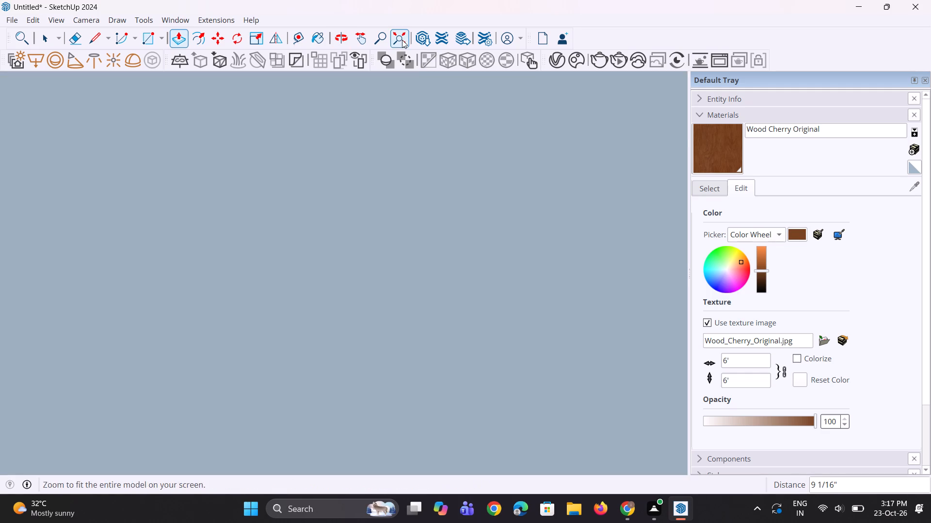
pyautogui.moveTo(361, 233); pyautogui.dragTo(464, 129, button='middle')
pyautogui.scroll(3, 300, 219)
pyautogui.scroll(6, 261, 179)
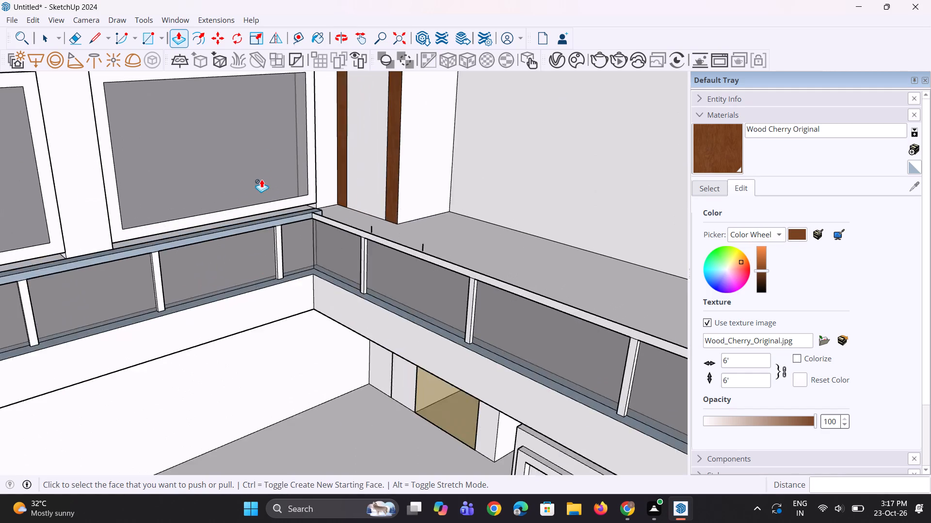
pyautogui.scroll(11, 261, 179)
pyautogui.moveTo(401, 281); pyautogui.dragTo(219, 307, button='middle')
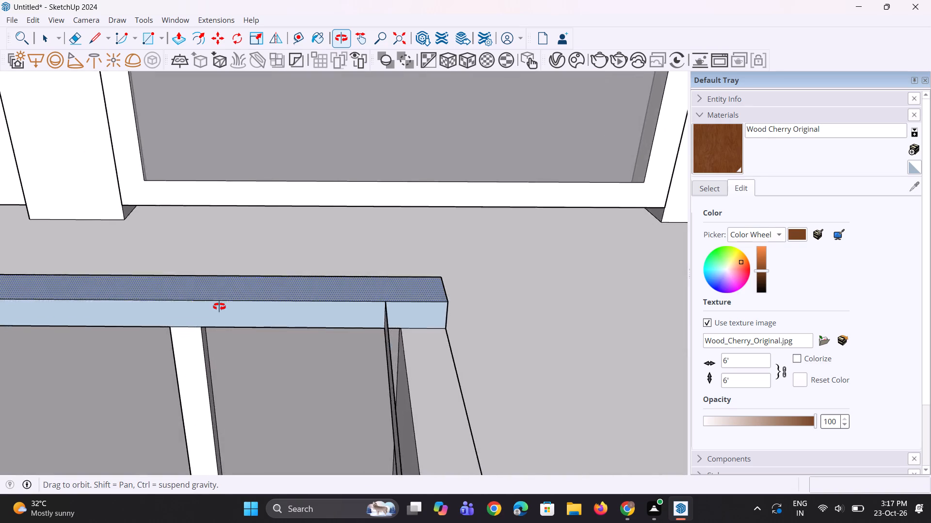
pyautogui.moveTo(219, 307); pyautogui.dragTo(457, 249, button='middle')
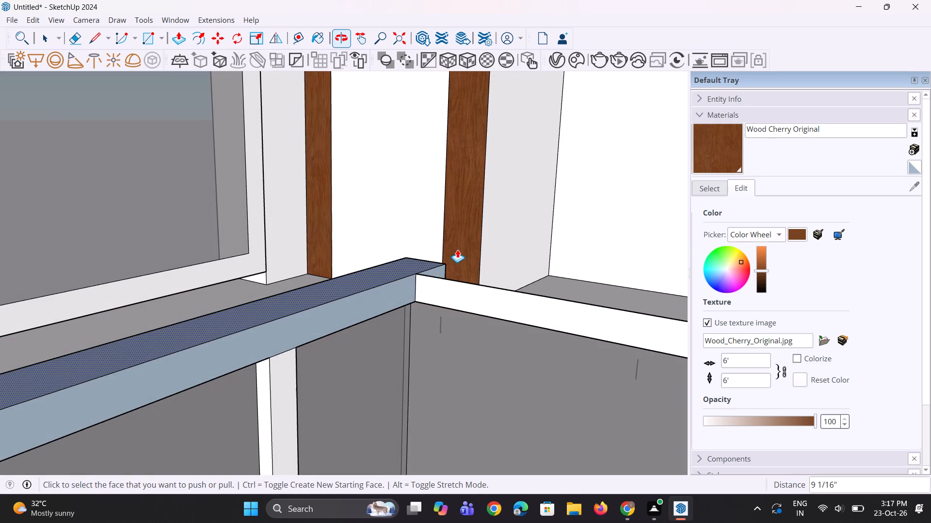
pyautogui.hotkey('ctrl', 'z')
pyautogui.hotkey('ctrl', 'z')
# Copy the side floor's inner edge about 8 3/4" toward the side wall, starting at the rear railing base.
pyautogui.scroll(-7, 349, 267)
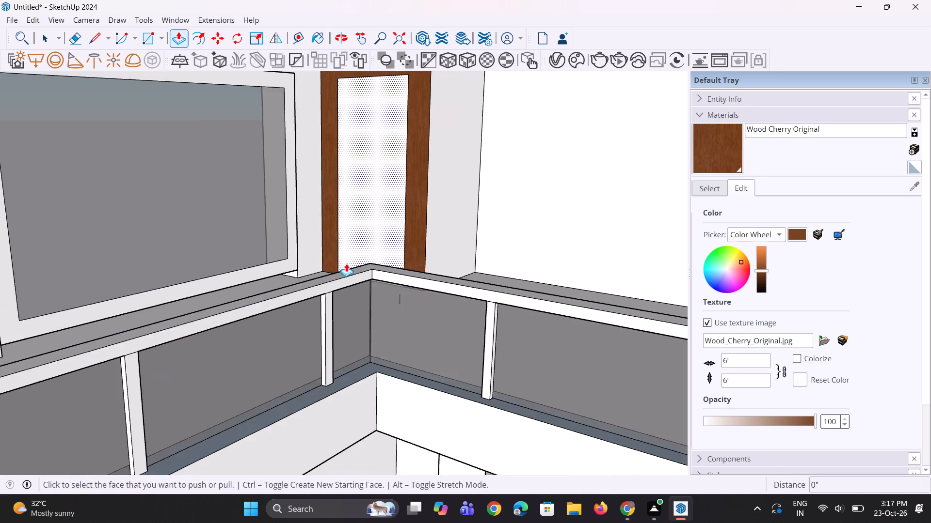
pyautogui.scroll(-8, 346, 263)
pyautogui.moveTo(275, 277); pyautogui.dragTo(375, 308, button='middle')
pyautogui.scroll(-9, 290, 259)
pyautogui.moveTo(392, 282); pyautogui.dragTo(460, 242, button='middle')
pyautogui.scroll(9, 461, 241)
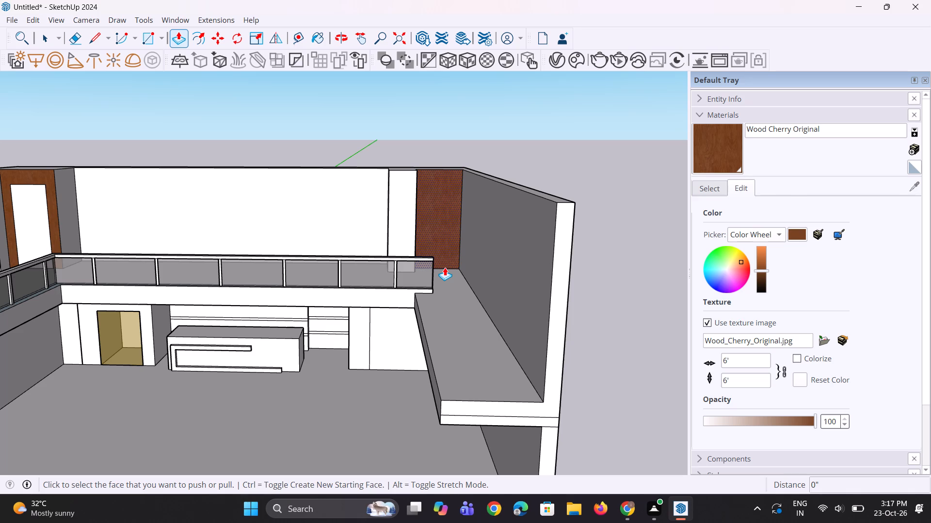
pyautogui.scroll(-3, 350, 287)
pyautogui.moveTo(353, 287); pyautogui.dragTo(377, 292, button='middle')
pyautogui.scroll(4, 377, 292)
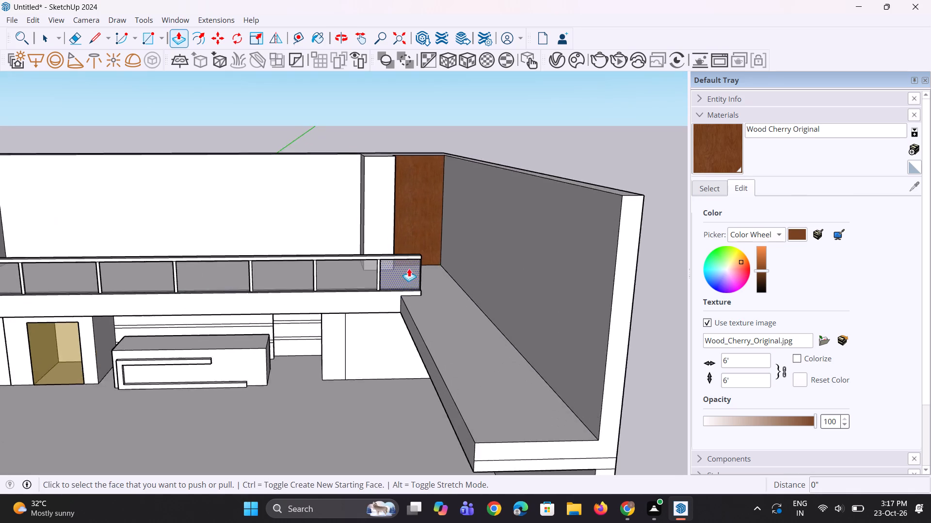
pyautogui.scroll(7, 409, 268)
pyautogui.press('space')
pyautogui.press('space')
pyautogui.click(399, 330)
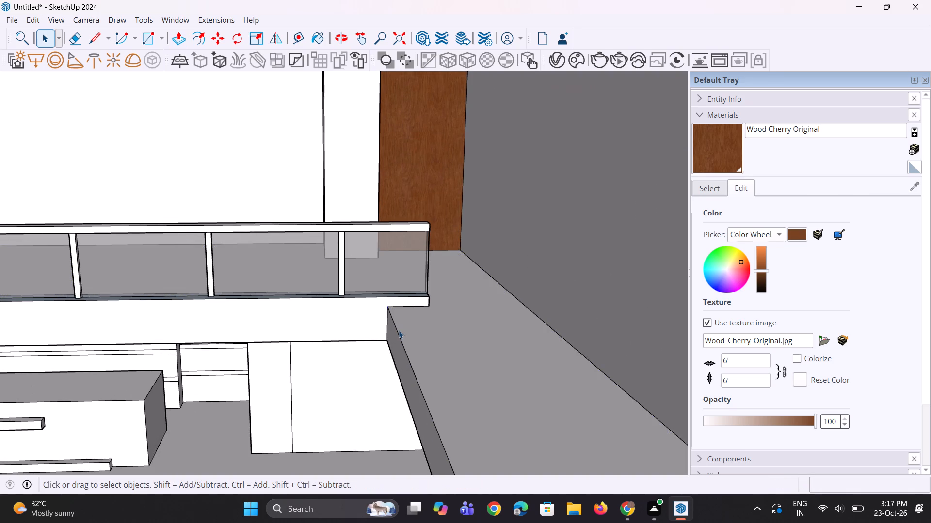
pyautogui.scroll(-1, 400, 327)
pyautogui.press('m')
pyautogui.keyDown('ctrl'); pyautogui.scroll(5, 401, 322); pyautogui.keyUp('ctrl')
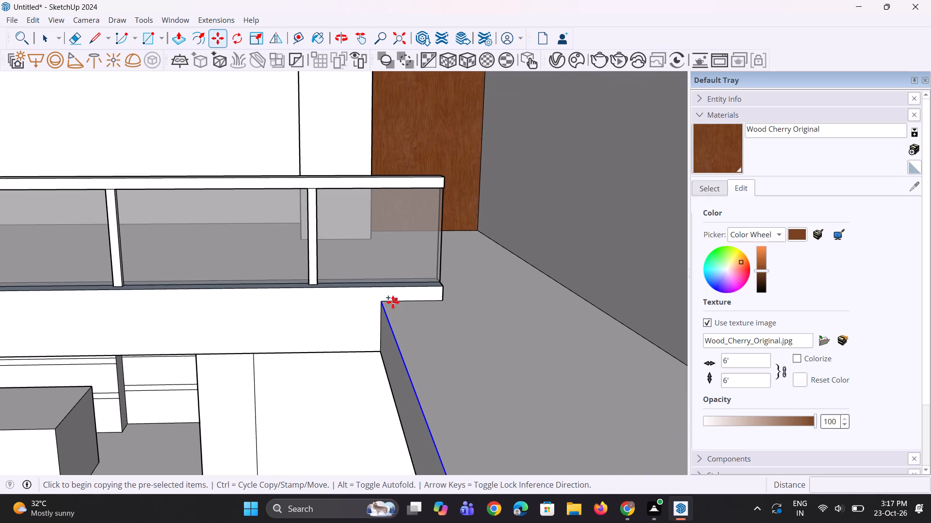
pyautogui.click(381, 302)
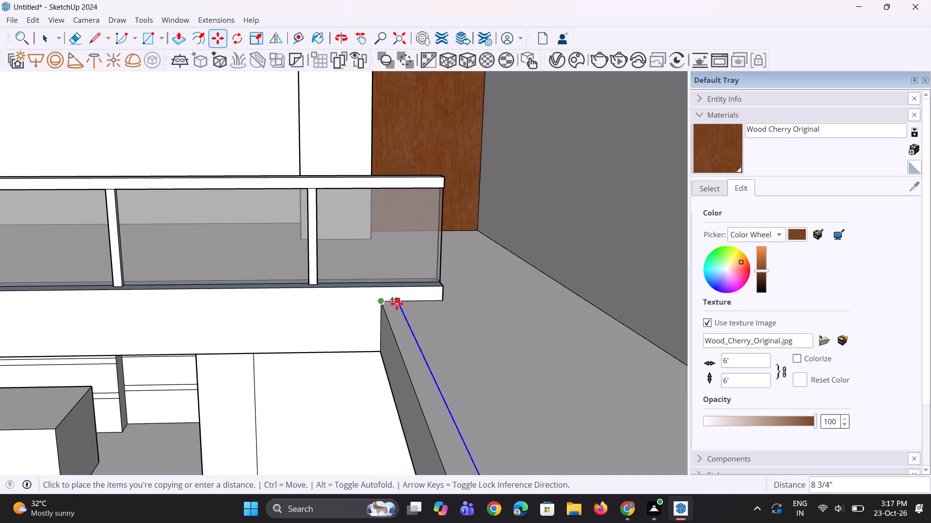
pyautogui.click(394, 305)
# Copy the new floor line another 8 11/16" or so toward the side wall to mark out a narrow strip.
pyautogui.press('m')
pyautogui.keyDown('ctrl'); pyautogui.scroll(4, 401, 307); pyautogui.keyUp('ctrl')
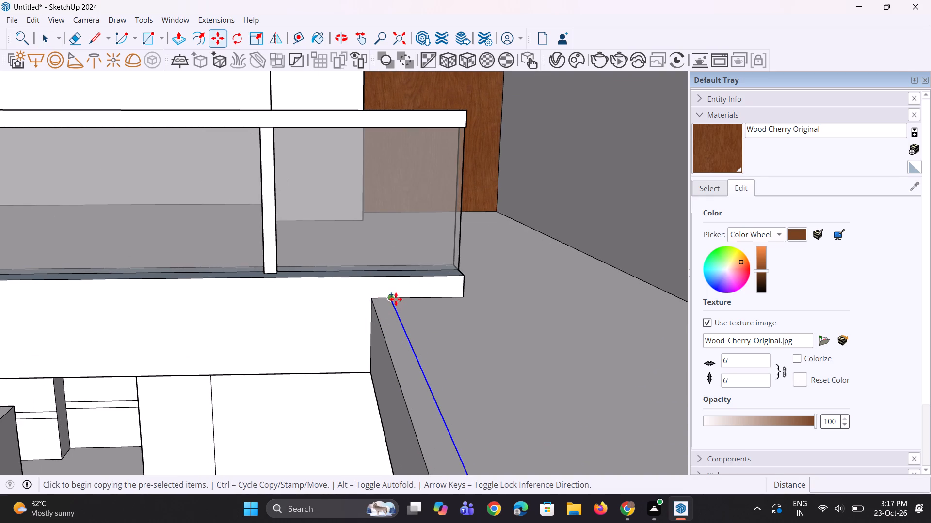
pyautogui.click(393, 298)
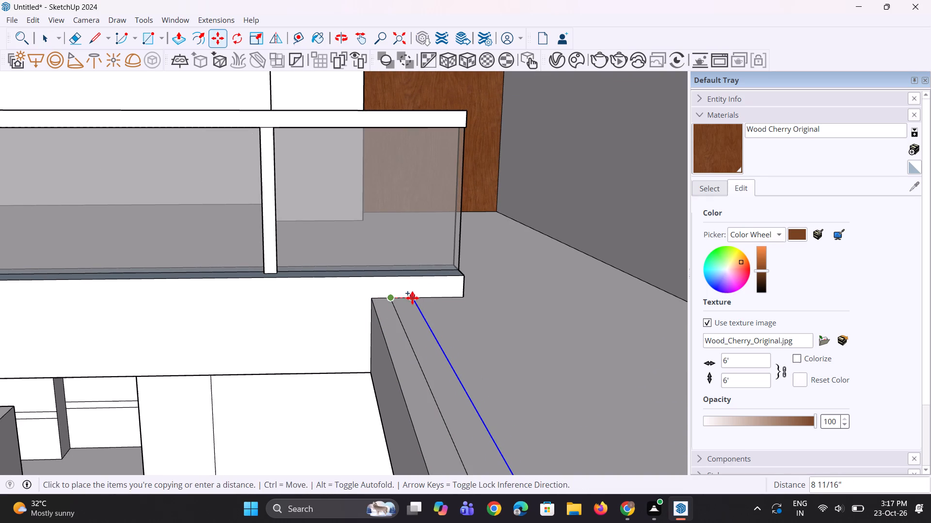
pyautogui.click(412, 298)
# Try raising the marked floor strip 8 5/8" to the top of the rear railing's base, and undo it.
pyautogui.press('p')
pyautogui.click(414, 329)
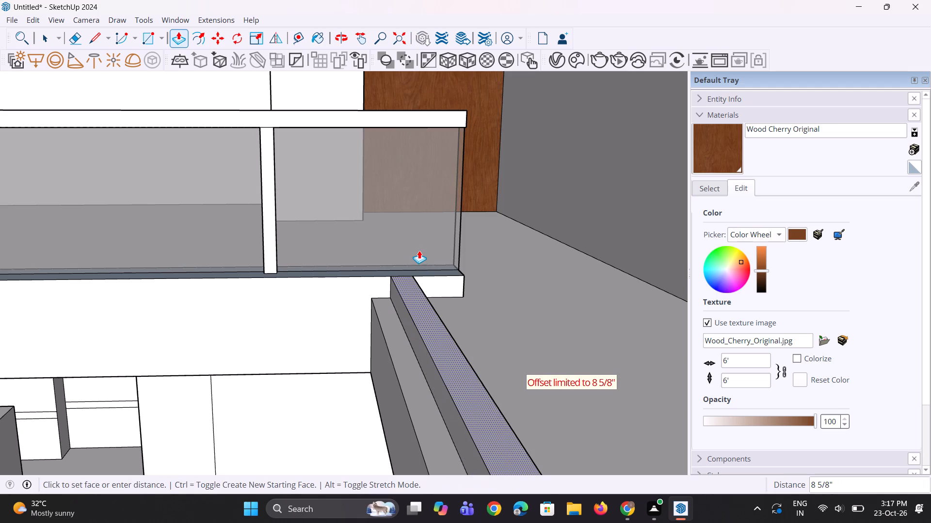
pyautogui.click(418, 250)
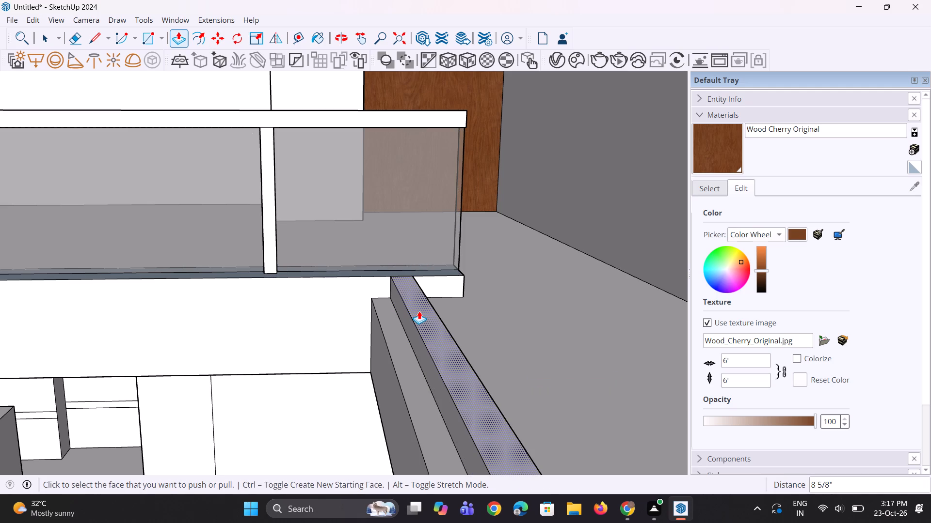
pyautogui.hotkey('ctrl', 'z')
# Raise the marked strip along the side floor 8 5/8", level with the rear railing's base.
pyautogui.click(424, 320)
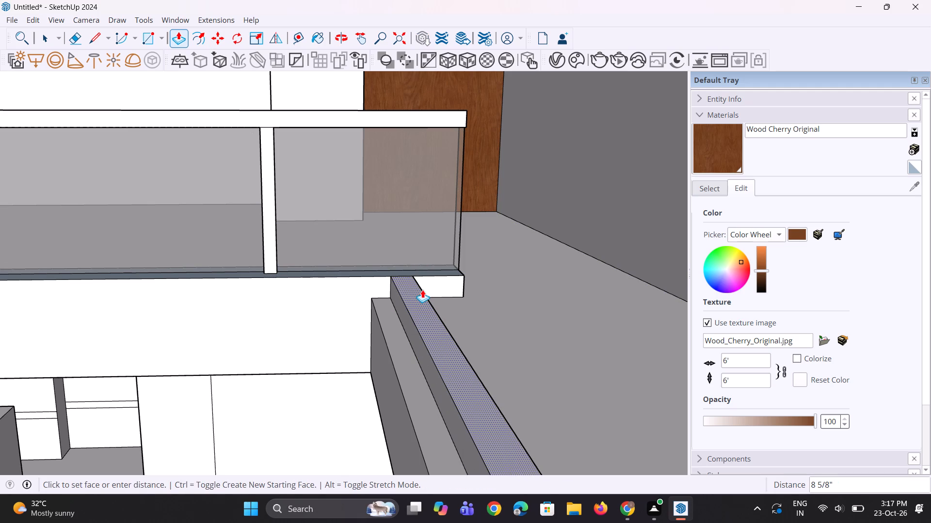
pyautogui.click(422, 290)
# Pull the raised strip up a further 4' 8 1/16" to the underside of the rear railing's top rail.
pyautogui.click(417, 306)
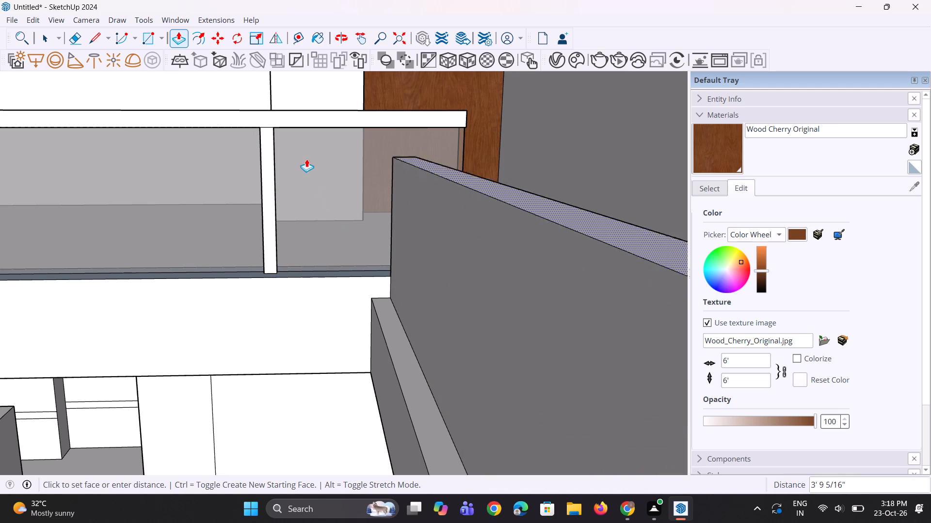
pyautogui.click(301, 128)
# Pull the side parapet's top up about 6 3/16" more, to the rear rail's front upper edge.
pyautogui.moveTo(367, 284); pyautogui.dragTo(364, 300, button='middle')
pyautogui.scroll(-3, 365, 297)
pyautogui.moveTo(384, 286); pyautogui.dragTo(407, 362, button='middle')
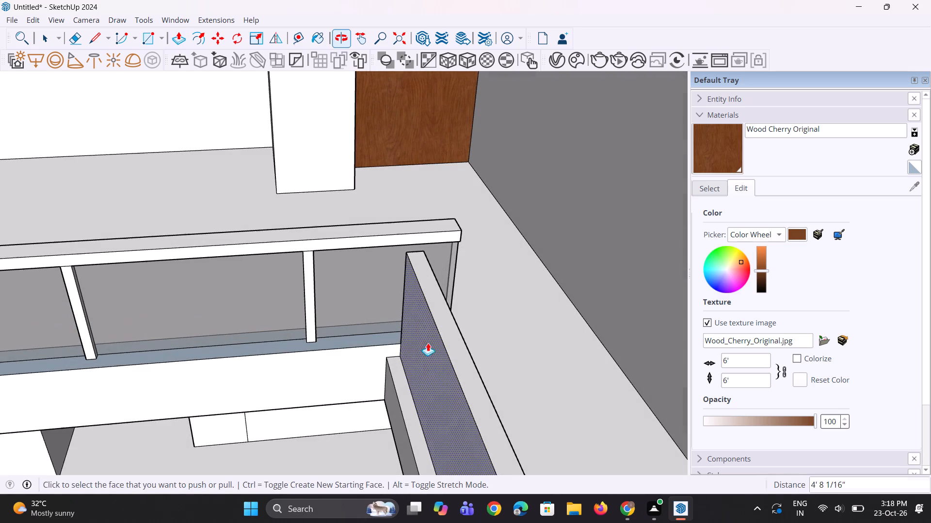
pyautogui.click(453, 323)
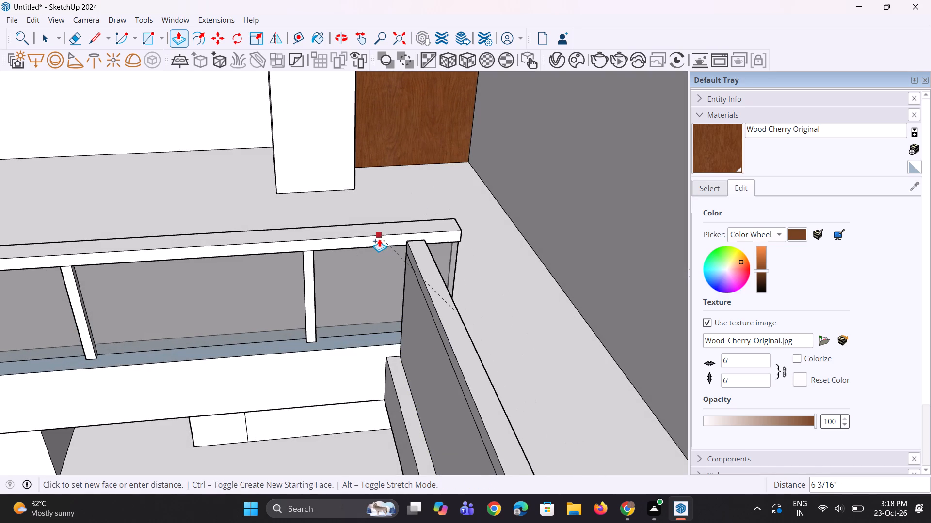
pyautogui.click(378, 235)
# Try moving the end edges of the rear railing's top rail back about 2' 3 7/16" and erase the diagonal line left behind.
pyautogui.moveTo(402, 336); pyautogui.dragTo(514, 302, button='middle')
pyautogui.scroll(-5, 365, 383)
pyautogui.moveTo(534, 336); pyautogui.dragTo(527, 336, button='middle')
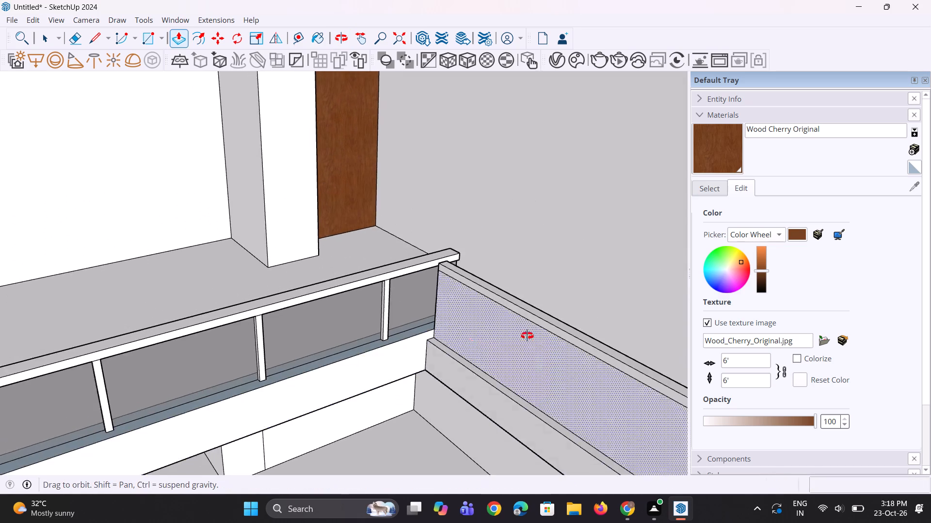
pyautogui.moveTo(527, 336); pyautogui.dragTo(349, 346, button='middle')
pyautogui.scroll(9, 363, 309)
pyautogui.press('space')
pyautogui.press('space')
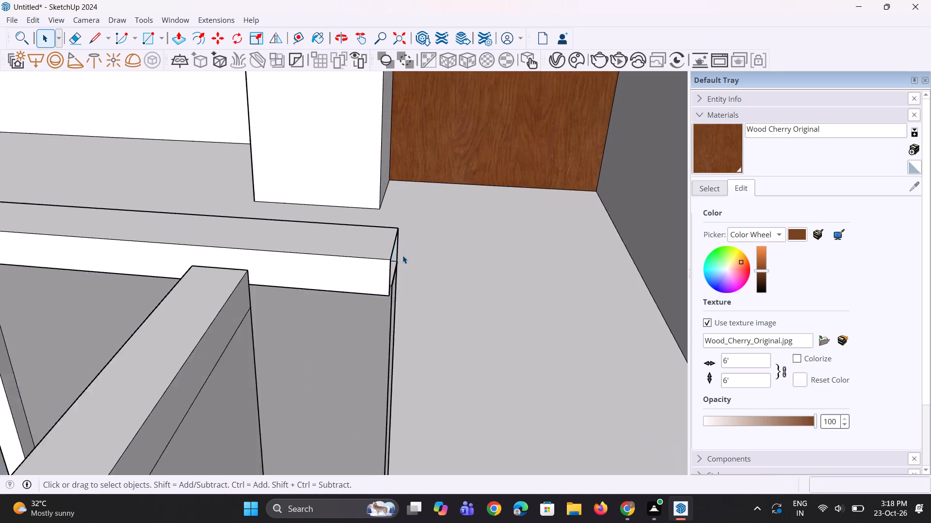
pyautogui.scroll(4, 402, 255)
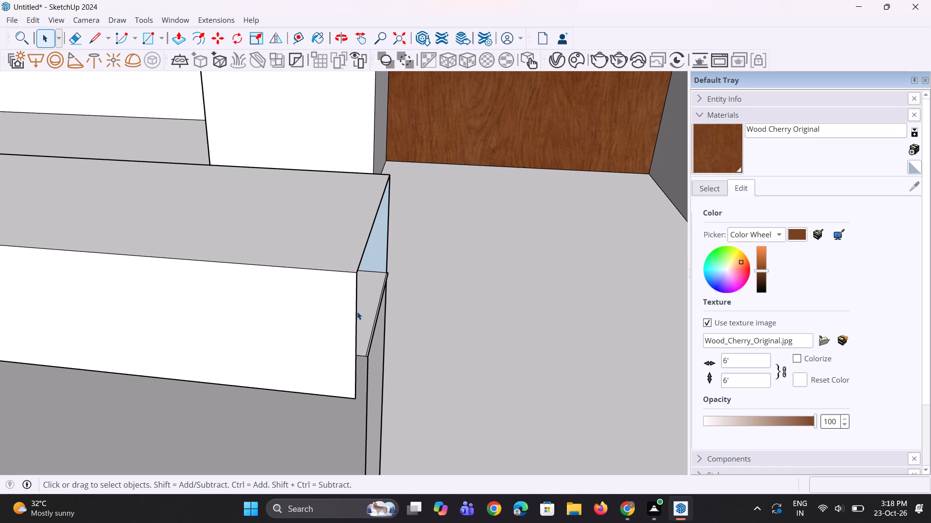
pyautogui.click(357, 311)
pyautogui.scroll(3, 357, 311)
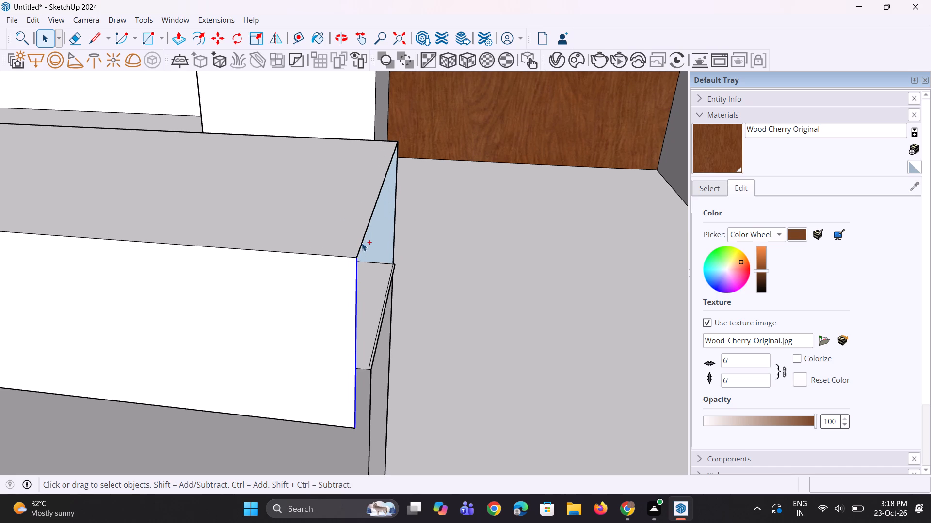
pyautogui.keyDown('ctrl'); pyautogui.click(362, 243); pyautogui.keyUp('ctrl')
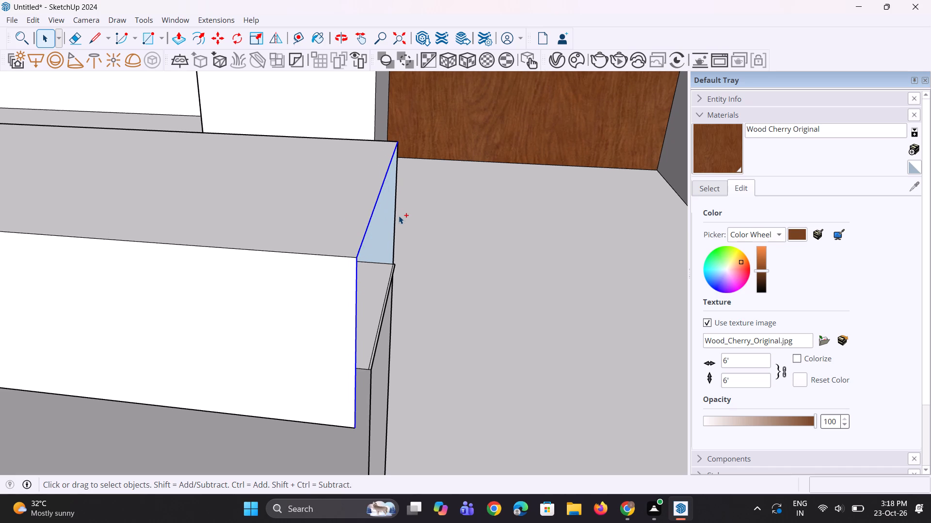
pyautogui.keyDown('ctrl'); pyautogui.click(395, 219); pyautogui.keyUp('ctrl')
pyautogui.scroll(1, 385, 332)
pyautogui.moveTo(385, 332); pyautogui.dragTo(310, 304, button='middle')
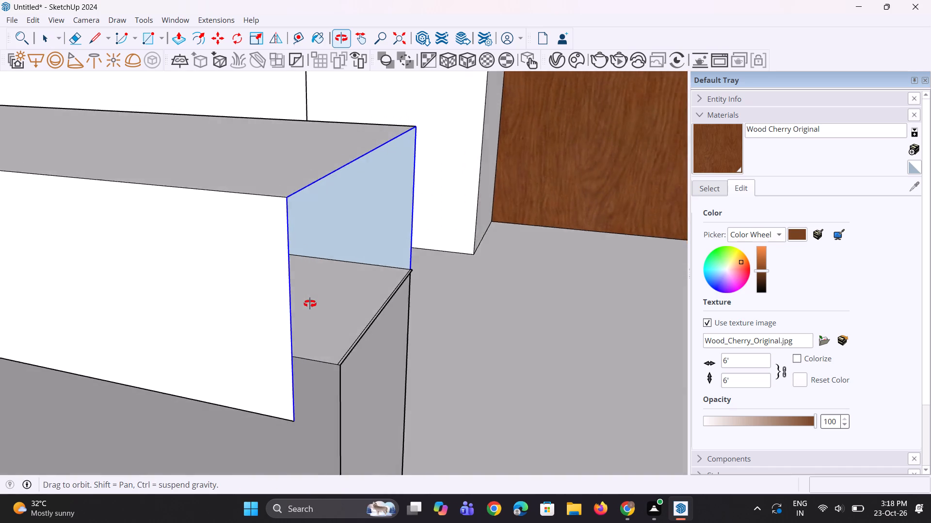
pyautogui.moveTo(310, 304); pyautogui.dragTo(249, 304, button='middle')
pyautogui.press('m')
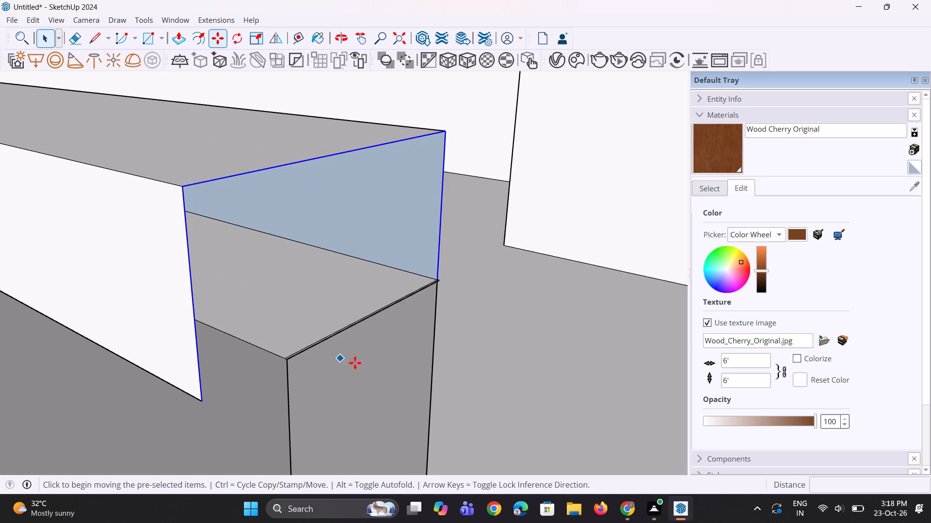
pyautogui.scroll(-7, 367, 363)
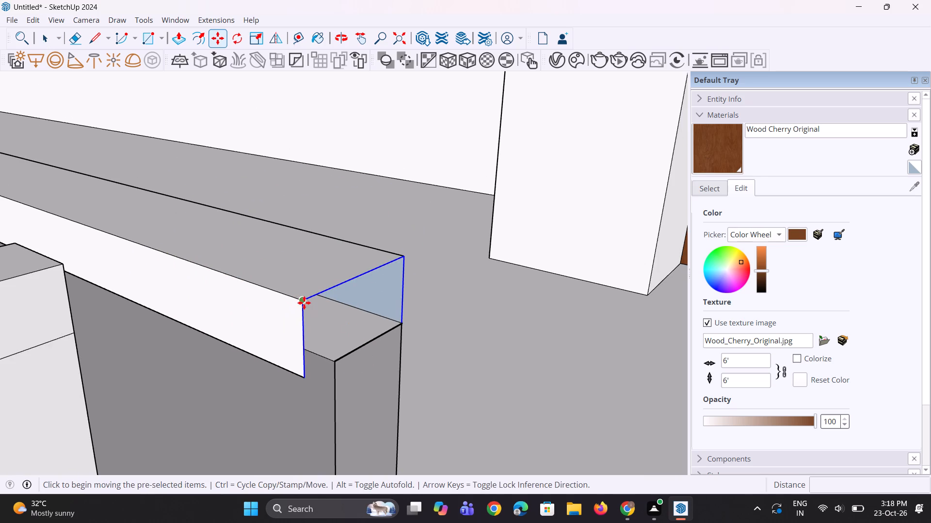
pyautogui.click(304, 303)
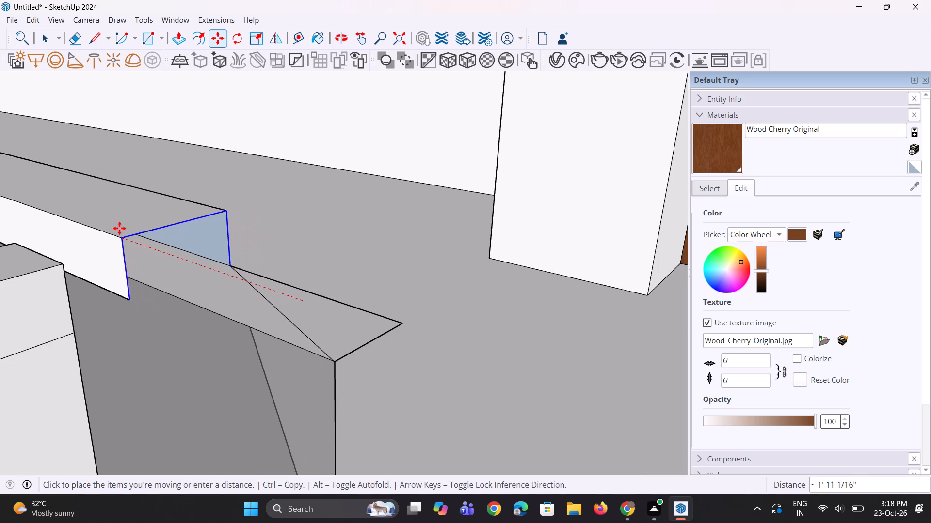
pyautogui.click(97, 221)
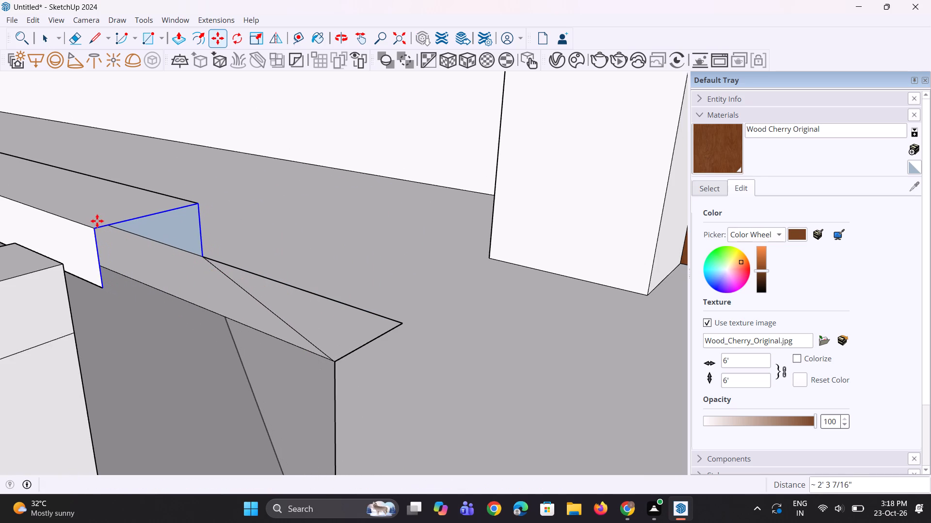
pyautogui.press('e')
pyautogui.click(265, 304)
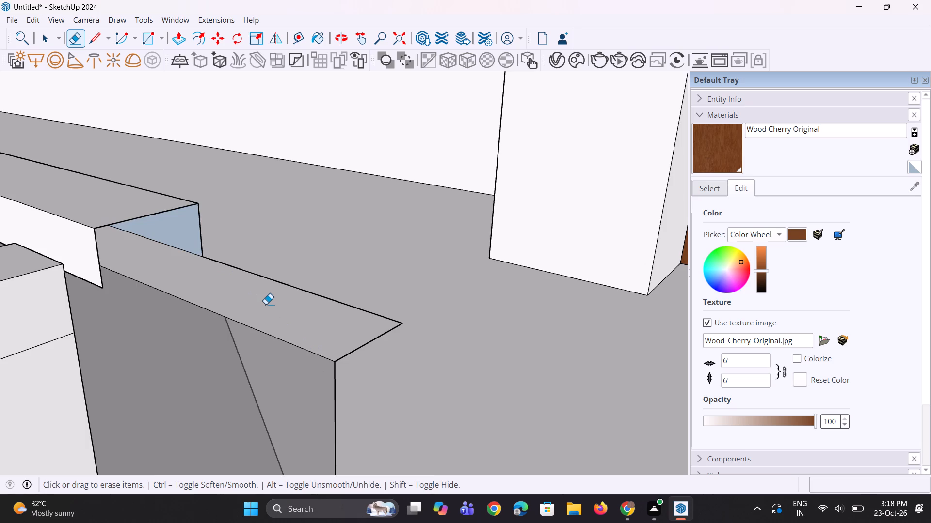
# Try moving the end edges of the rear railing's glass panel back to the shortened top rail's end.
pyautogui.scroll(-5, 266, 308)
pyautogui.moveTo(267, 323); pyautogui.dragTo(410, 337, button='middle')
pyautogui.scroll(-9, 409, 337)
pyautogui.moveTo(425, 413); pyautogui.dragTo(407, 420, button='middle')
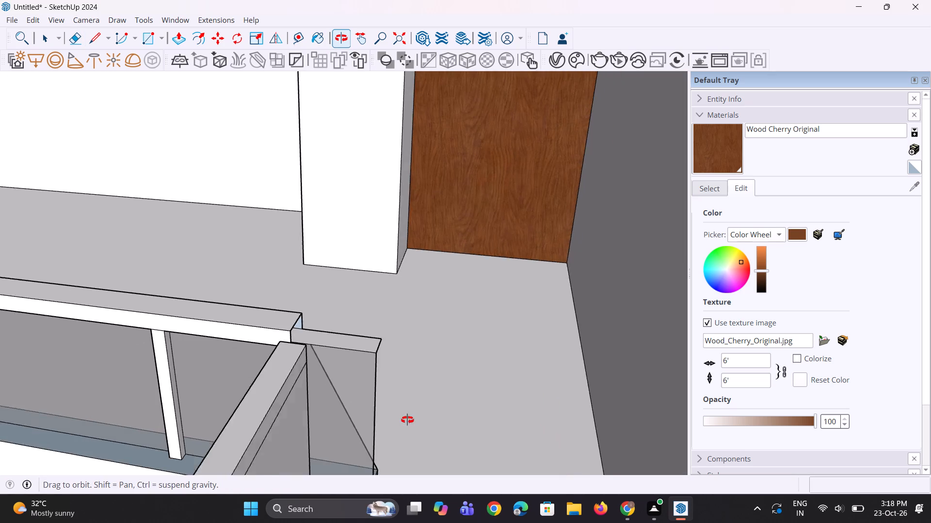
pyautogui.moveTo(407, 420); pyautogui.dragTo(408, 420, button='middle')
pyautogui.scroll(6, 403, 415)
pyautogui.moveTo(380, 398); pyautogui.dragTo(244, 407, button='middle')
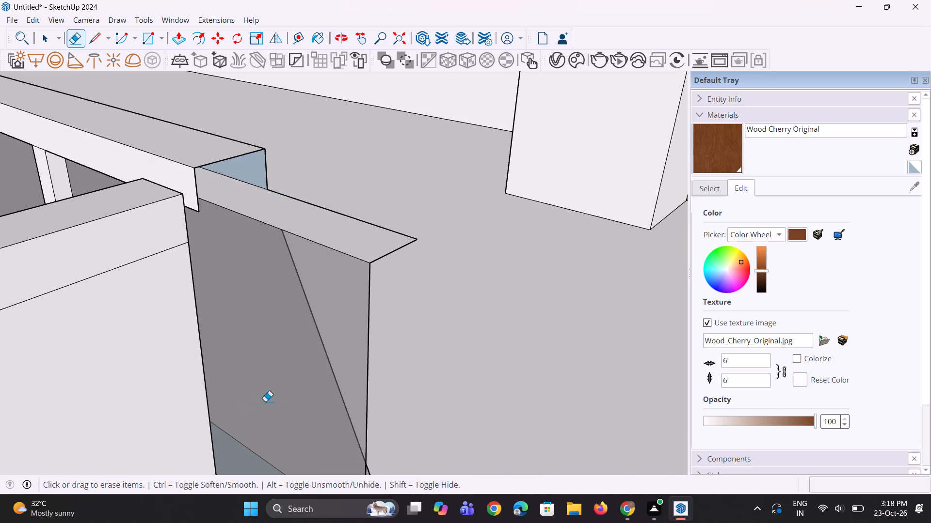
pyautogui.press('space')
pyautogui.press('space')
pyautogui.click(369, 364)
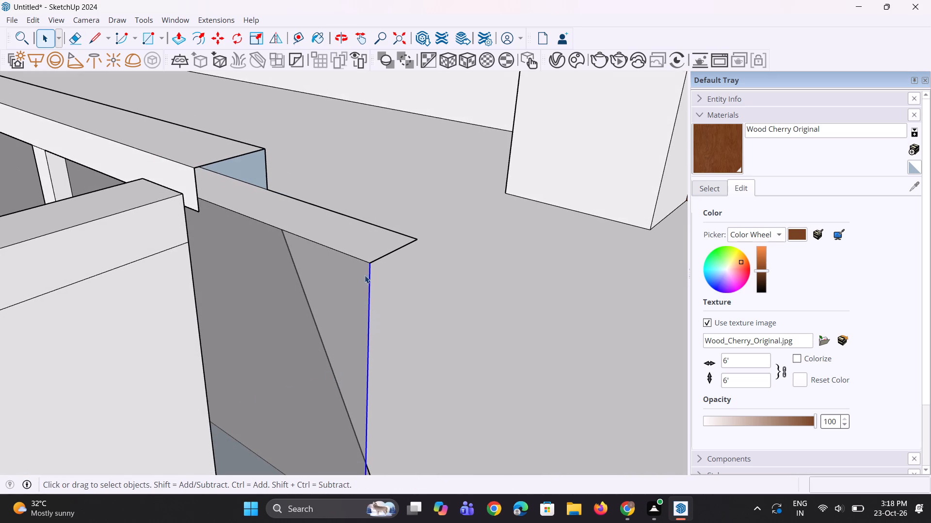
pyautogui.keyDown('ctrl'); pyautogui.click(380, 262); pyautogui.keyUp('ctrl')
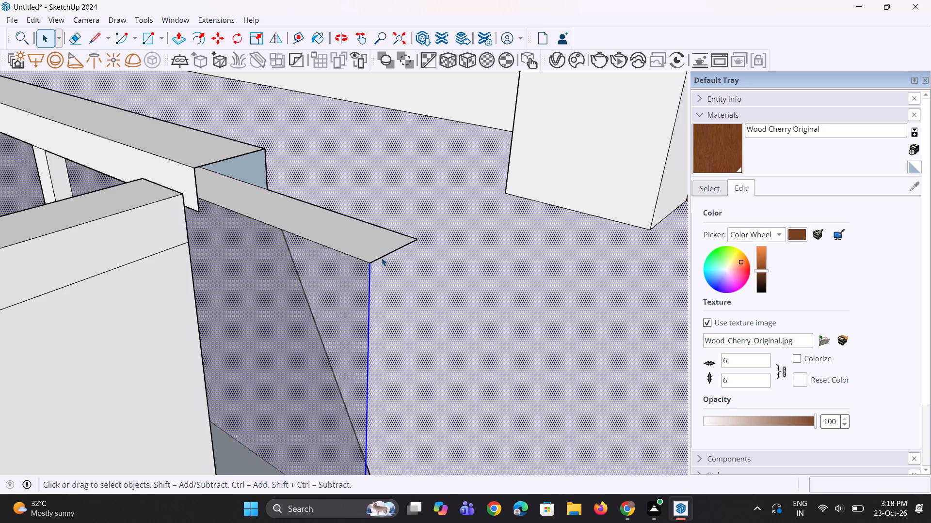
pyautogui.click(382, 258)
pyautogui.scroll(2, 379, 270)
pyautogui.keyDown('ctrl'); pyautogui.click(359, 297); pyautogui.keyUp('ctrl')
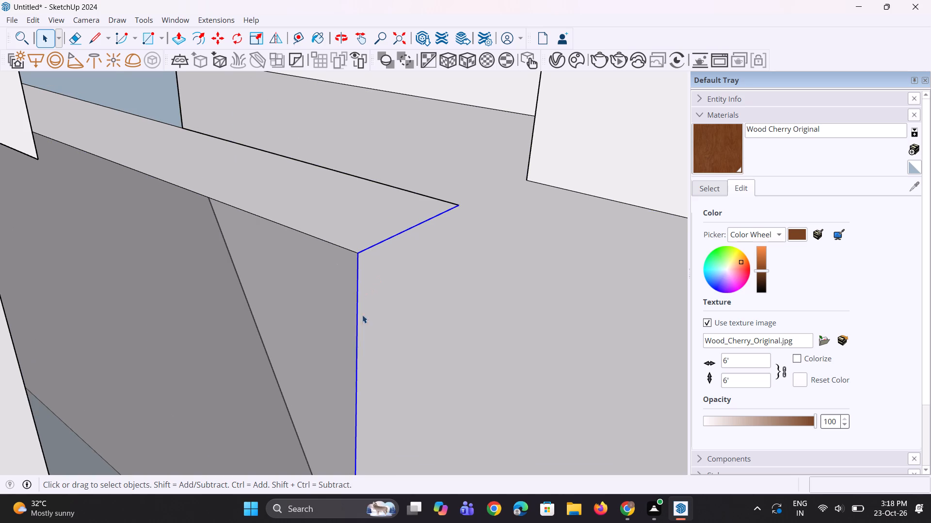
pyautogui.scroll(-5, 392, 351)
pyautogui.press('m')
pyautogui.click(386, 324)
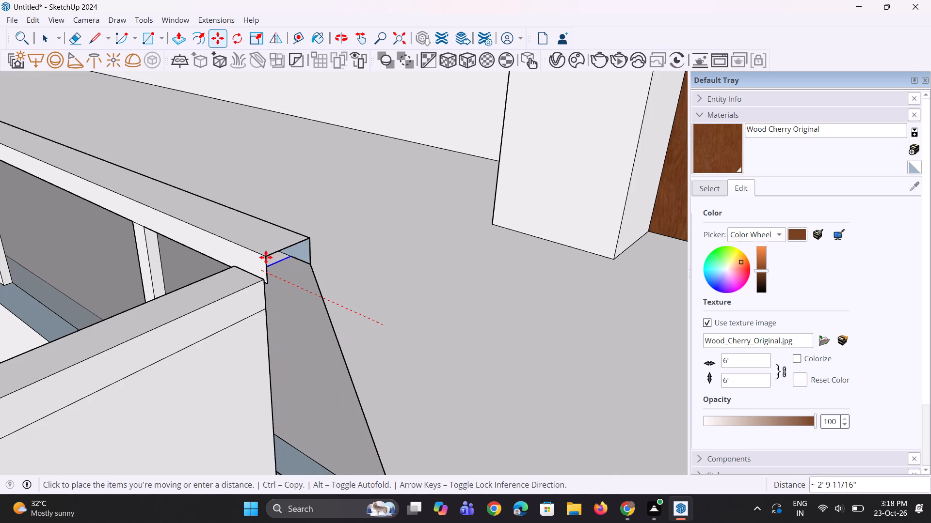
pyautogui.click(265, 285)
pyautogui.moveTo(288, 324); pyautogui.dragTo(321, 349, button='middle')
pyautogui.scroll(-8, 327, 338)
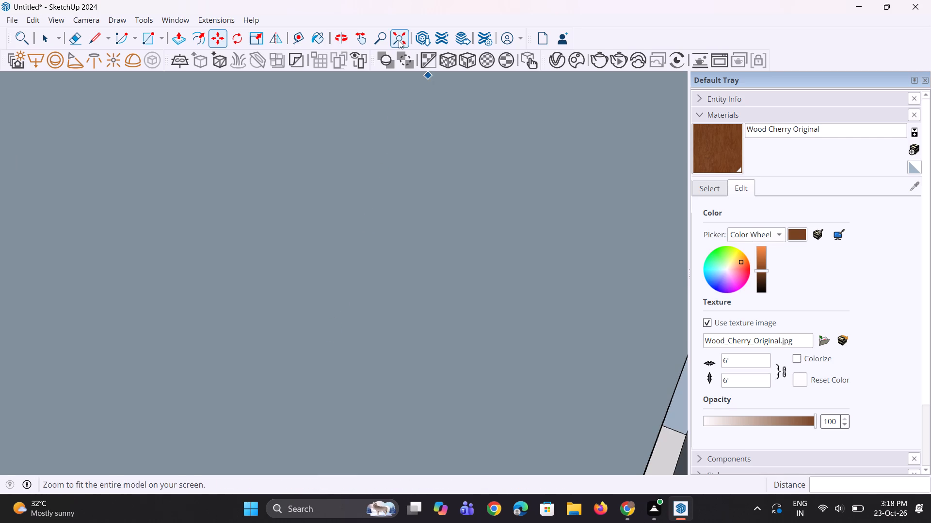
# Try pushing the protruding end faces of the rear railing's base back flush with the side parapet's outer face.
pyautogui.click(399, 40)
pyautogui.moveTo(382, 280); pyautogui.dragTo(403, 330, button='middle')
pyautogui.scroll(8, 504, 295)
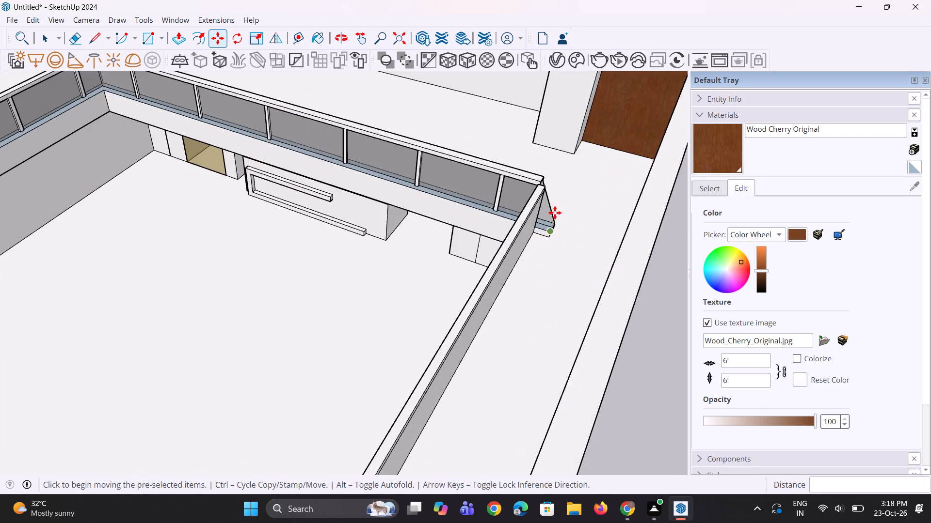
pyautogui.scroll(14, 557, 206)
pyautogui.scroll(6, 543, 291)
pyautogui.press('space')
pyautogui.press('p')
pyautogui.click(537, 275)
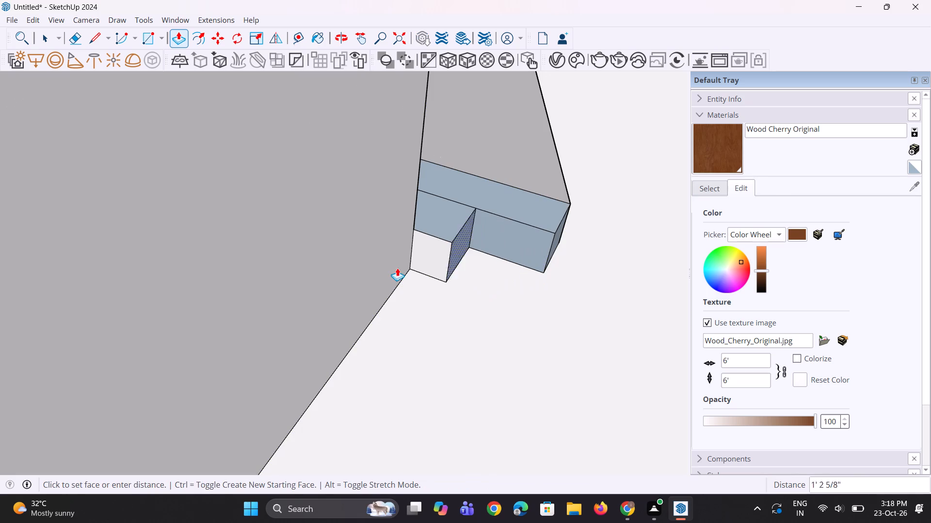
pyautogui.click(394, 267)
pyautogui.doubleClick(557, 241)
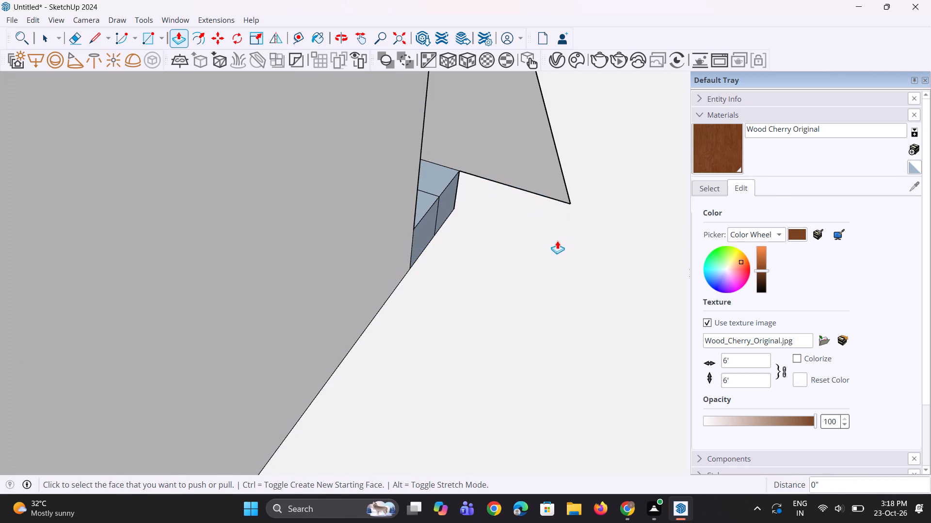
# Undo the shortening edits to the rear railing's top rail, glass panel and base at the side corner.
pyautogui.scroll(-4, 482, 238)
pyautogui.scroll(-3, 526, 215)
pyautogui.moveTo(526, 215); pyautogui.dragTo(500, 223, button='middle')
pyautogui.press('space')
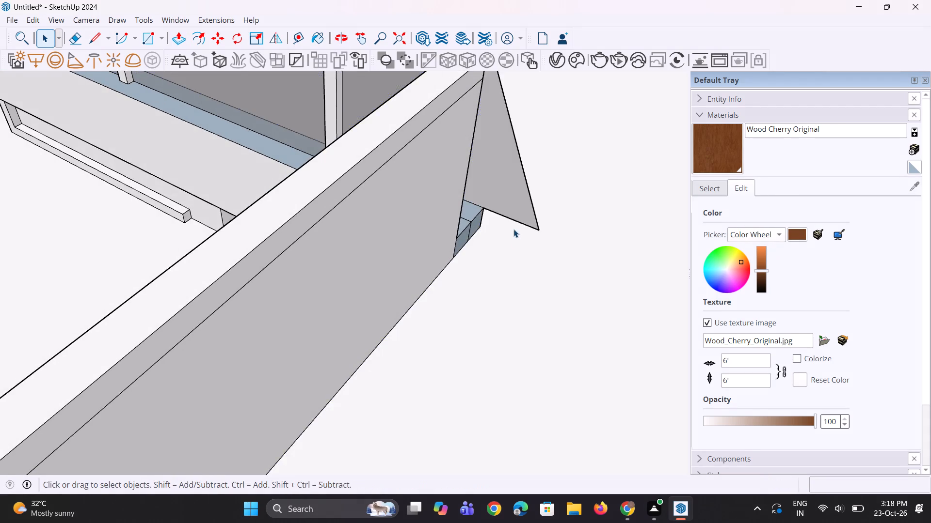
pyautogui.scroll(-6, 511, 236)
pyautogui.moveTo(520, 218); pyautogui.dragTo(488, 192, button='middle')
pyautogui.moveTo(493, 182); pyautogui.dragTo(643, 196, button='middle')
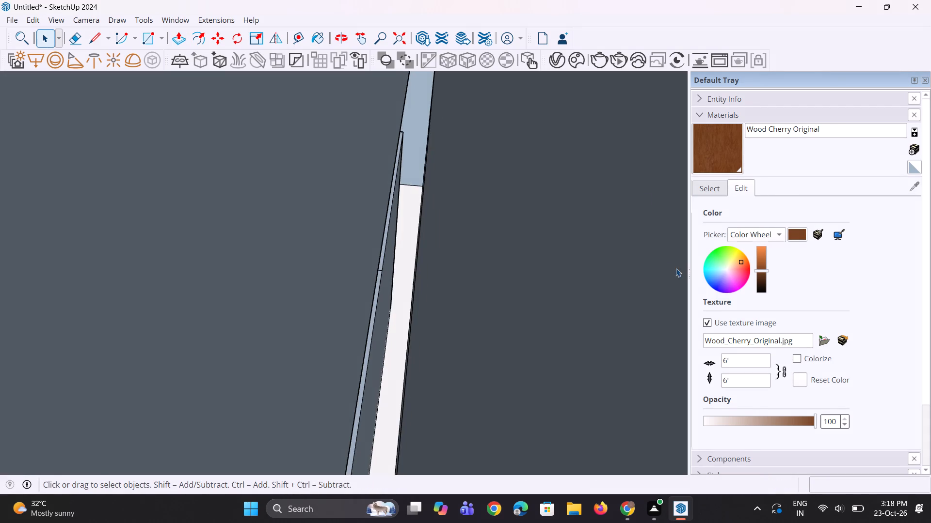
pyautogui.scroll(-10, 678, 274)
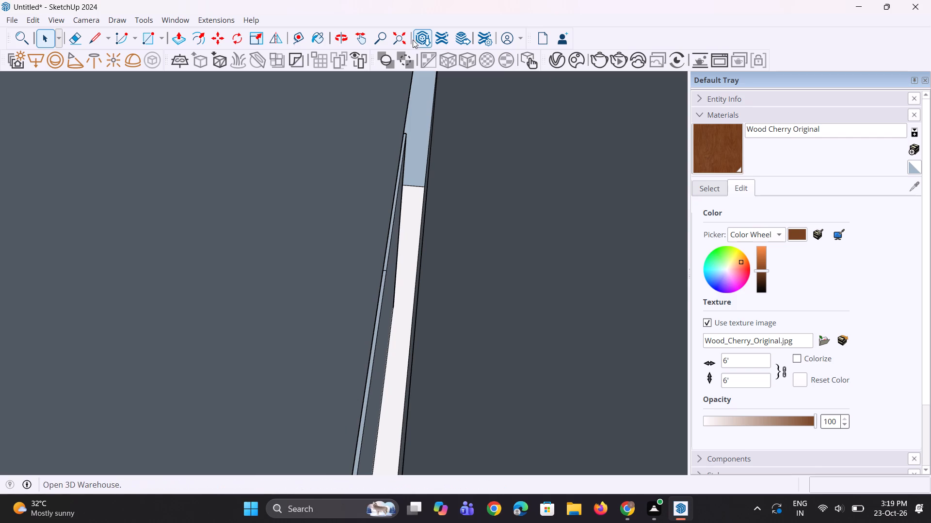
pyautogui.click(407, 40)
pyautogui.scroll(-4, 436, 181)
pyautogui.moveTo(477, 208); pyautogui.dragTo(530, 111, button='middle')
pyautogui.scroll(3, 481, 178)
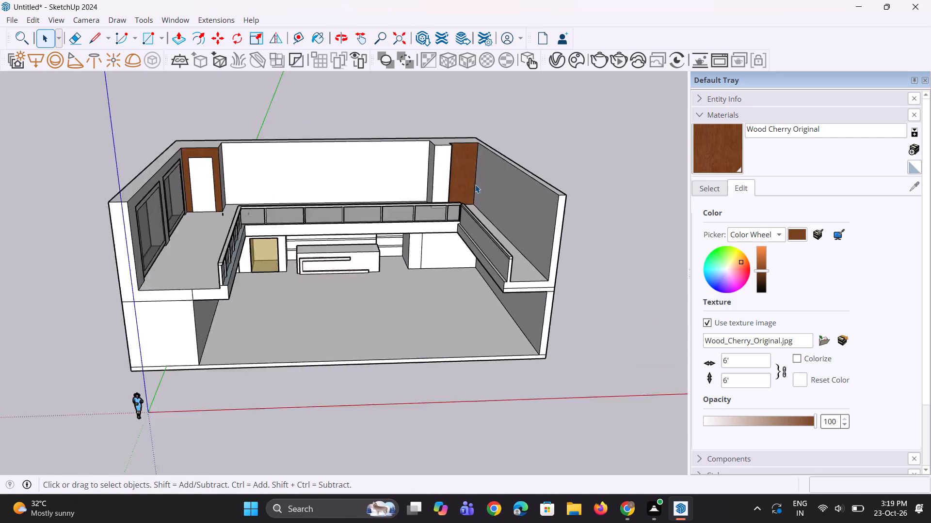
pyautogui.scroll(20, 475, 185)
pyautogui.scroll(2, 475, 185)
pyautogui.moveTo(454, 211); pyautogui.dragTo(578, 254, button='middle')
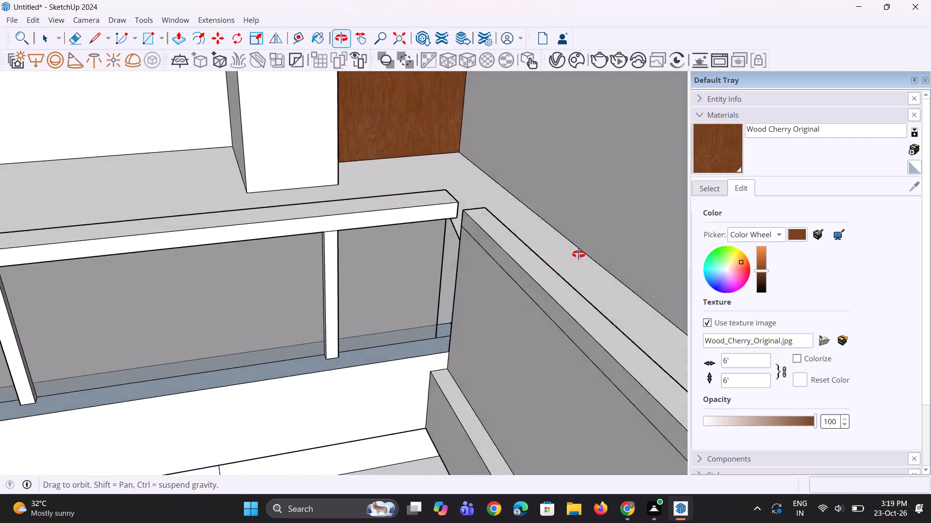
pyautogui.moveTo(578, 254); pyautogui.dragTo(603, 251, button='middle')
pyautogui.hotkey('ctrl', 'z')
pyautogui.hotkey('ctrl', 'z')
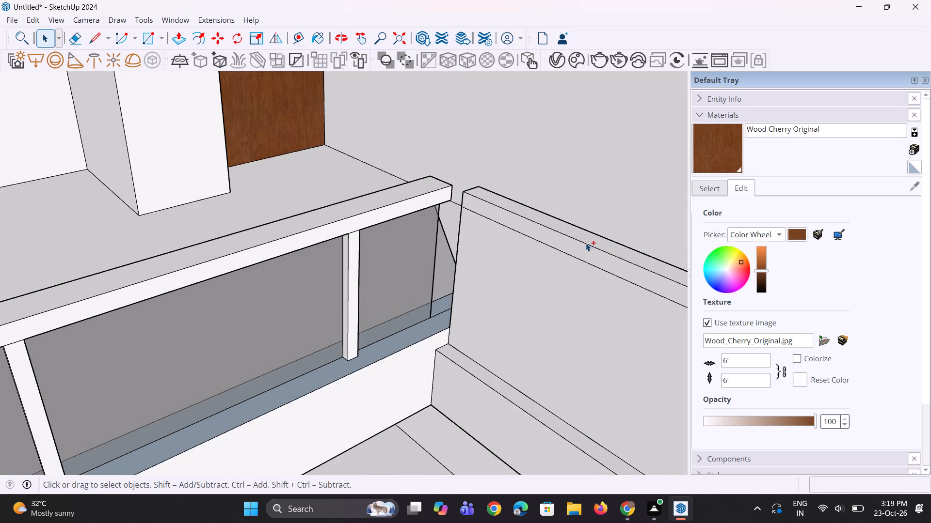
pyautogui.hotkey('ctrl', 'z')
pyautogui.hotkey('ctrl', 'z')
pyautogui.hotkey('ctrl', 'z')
# Extend the end faces of the side parapet's top band and the wall below it 7" to meet the rear railing.
pyautogui.moveTo(489, 212); pyautogui.dragTo(578, 236, button='middle')
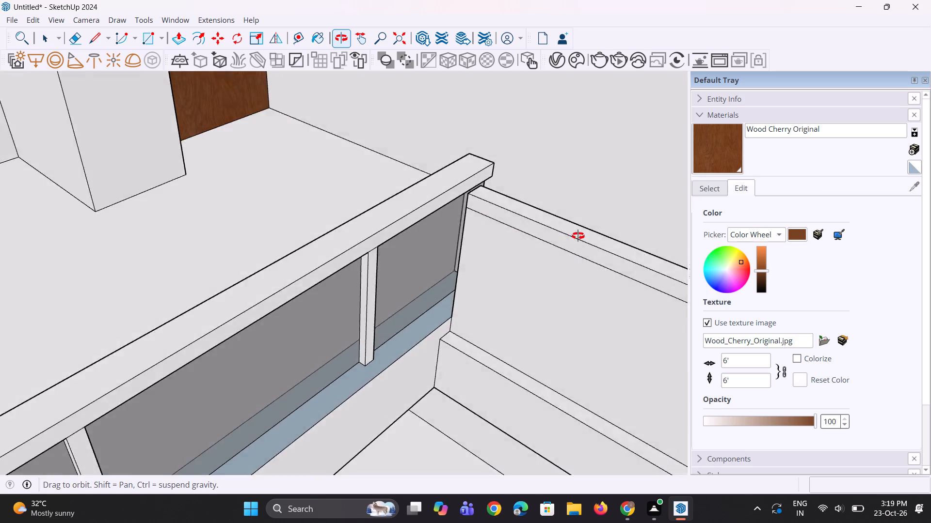
pyautogui.moveTo(578, 236); pyautogui.dragTo(777, 249, button='middle')
pyautogui.scroll(3, 422, 104)
pyautogui.scroll(3, 409, 152)
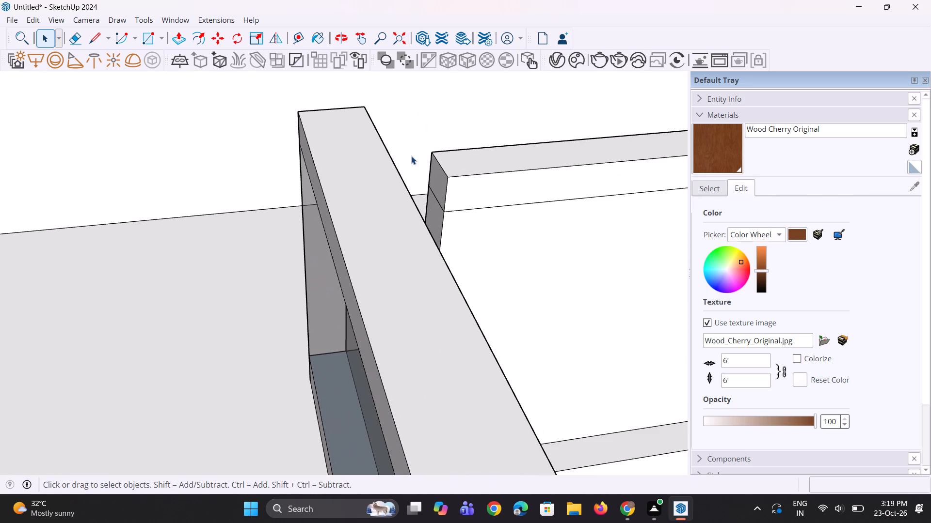
pyautogui.press('p')
pyautogui.click(437, 179)
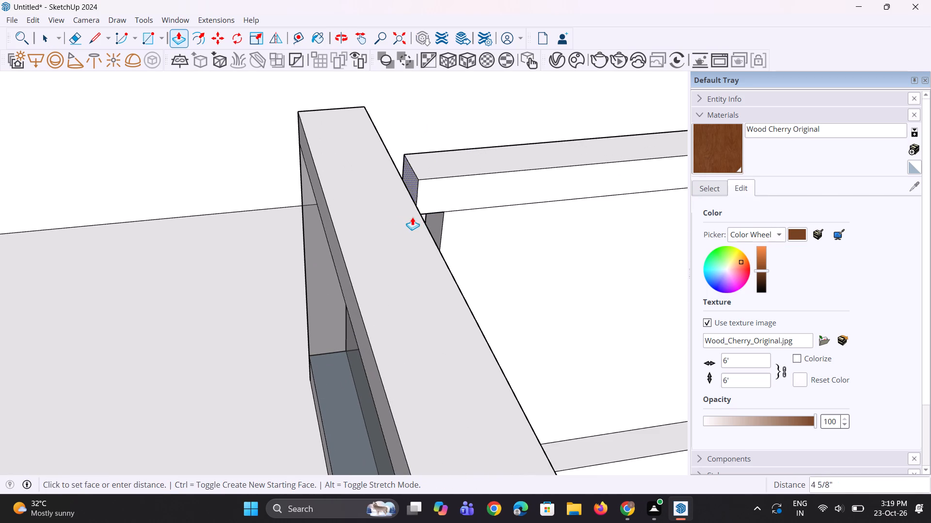
pyautogui.click(430, 222)
pyautogui.moveTo(433, 225); pyautogui.dragTo(404, 202, button='middle')
pyautogui.scroll(1, 409, 209)
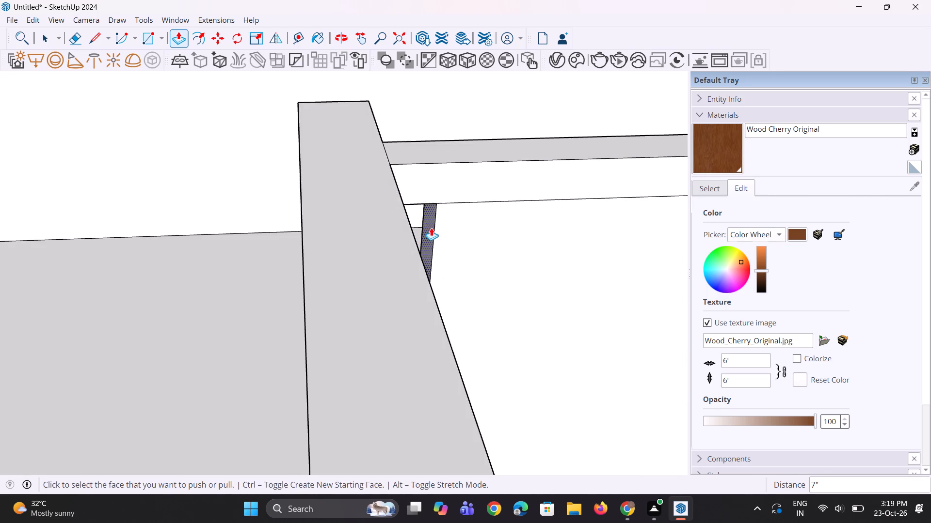
pyautogui.doubleClick(431, 228)
# Examine the corner where the side parapet meets the rear railing, from above and from the hall below.
pyautogui.scroll(-5, 369, 231)
pyautogui.moveTo(451, 233); pyautogui.dragTo(220, 226, button='middle')
pyautogui.scroll(-7, 222, 211)
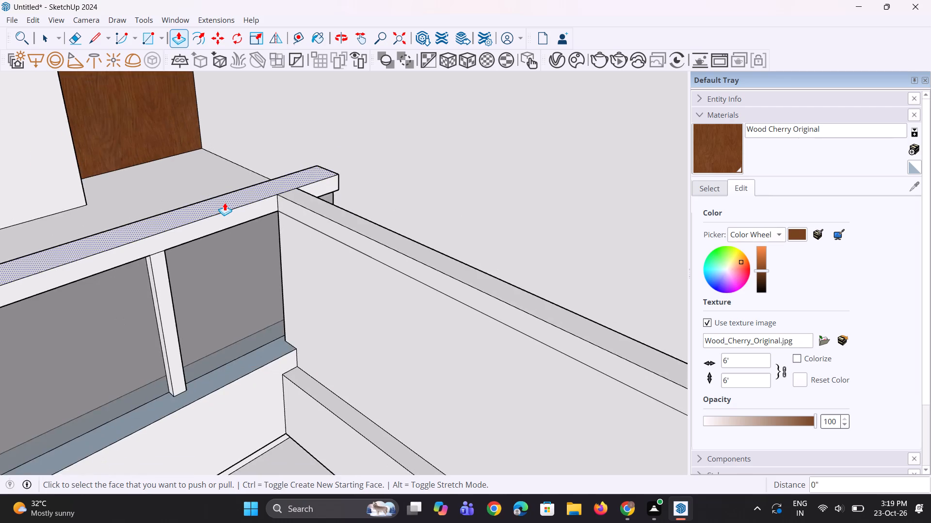
pyautogui.scroll(-10, 225, 202)
pyautogui.moveTo(215, 236); pyautogui.dragTo(222, 135, button='middle')
pyautogui.scroll(-9, 224, 134)
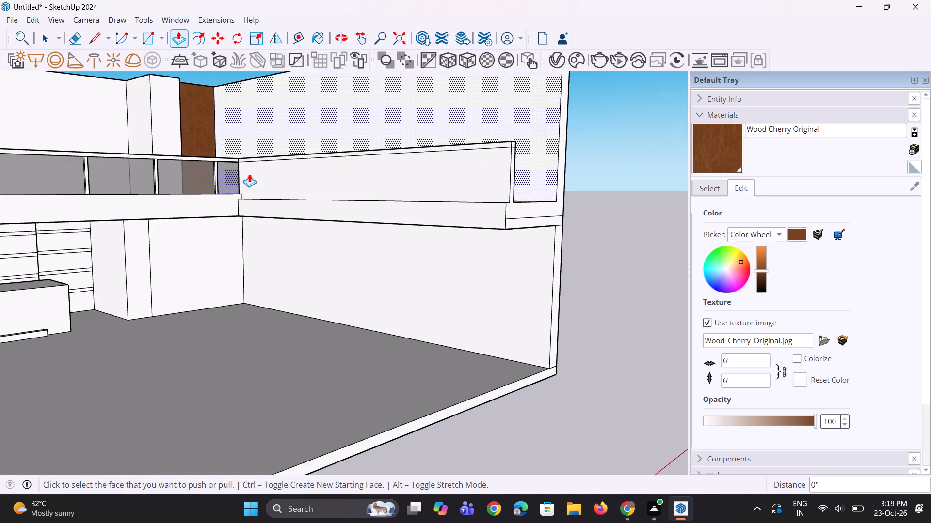
pyautogui.scroll(3, 227, 181)
pyautogui.press('space')
pyautogui.scroll(2, 248, 177)
pyautogui.press('space')
pyautogui.scroll(1, 248, 177)
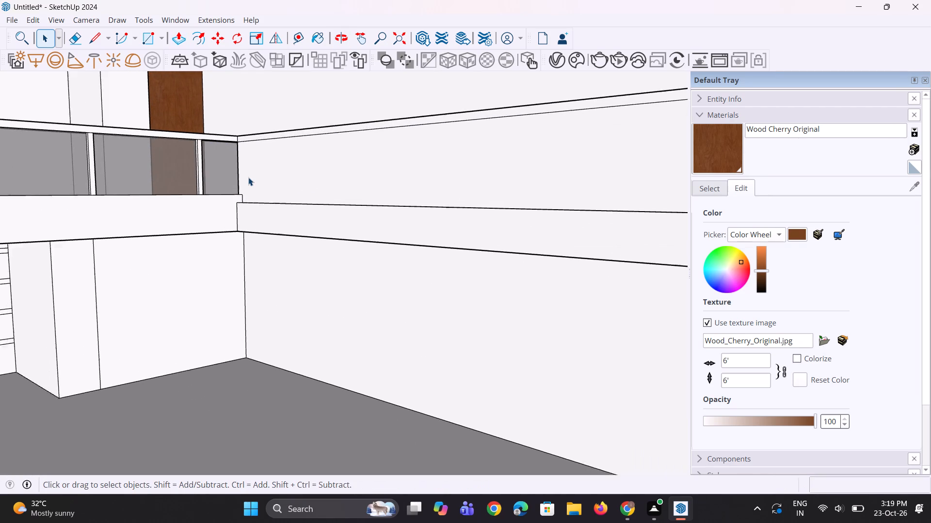
pyautogui.scroll(1, 248, 177)
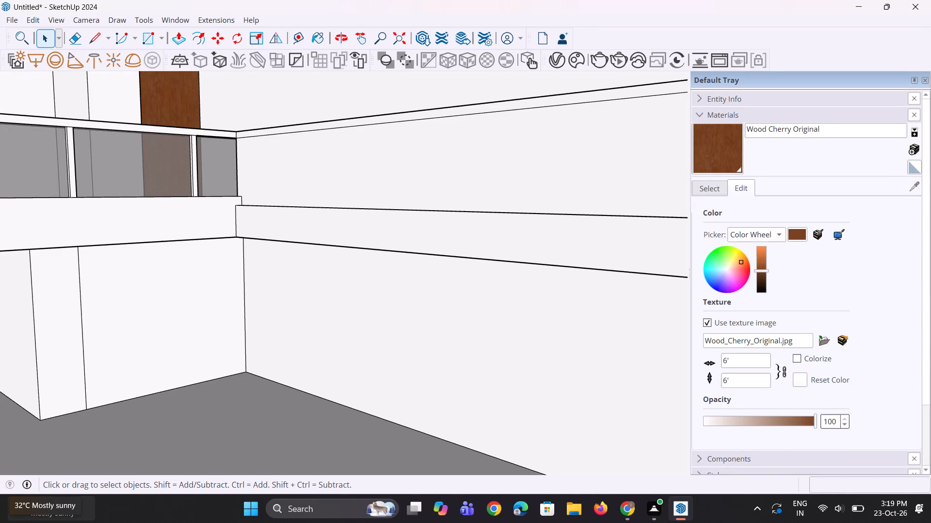
# Raise the top of the side parapet's base ledge 8 5/8" to the level of the rear railing's base top.
pyautogui.scroll(-3, 30, 522)
pyautogui.moveTo(30, 522); pyautogui.dragTo(52, 520, button='middle')
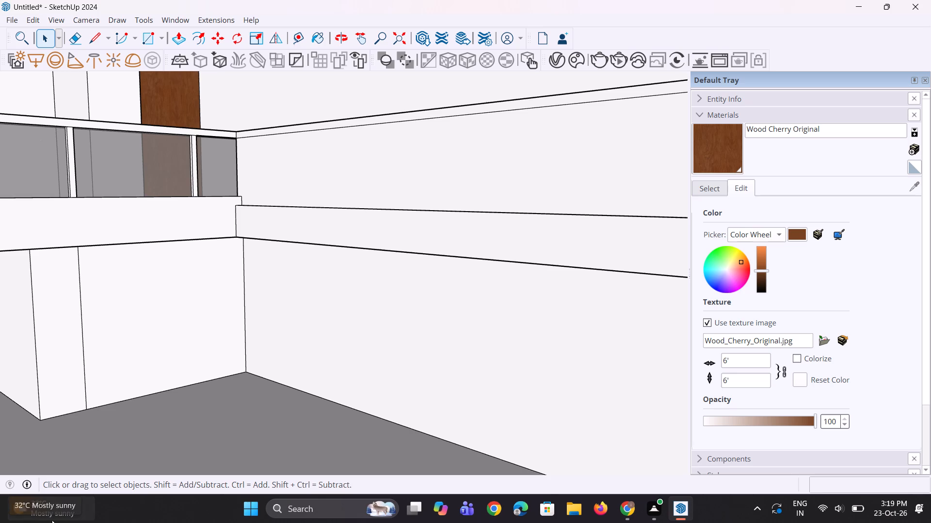
pyautogui.moveTo(52, 520); pyautogui.dragTo(112, 522, button='middle')
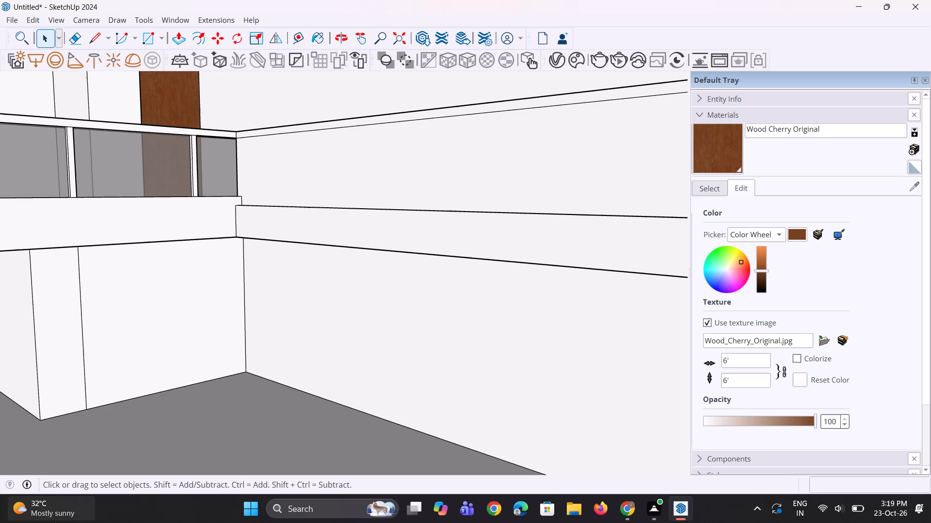
pyautogui.scroll(-4, 55, 522)
pyautogui.scroll(-4, 20, 491)
pyautogui.scroll(-4, 154, 278)
pyautogui.moveTo(153, 299); pyautogui.dragTo(180, 305, button='middle')
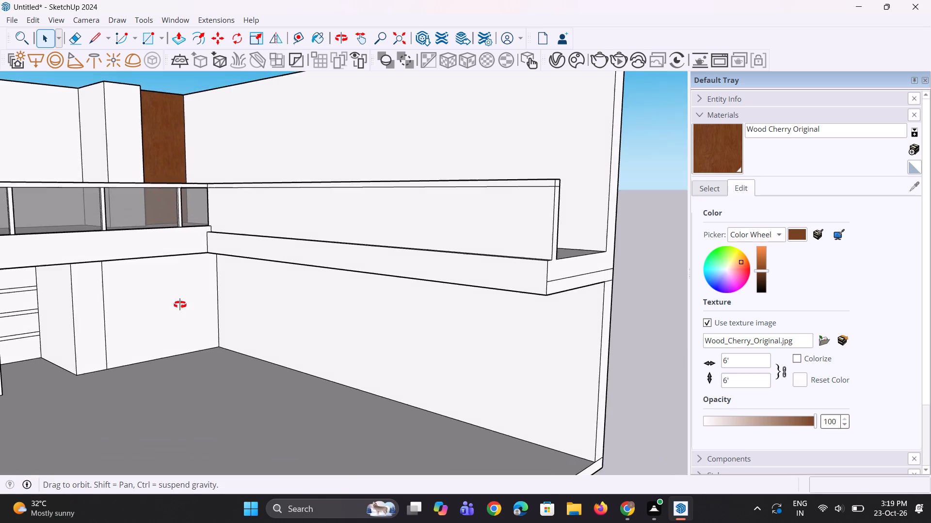
pyautogui.moveTo(180, 305); pyautogui.dragTo(315, 316, button='middle')
pyautogui.scroll(3, 260, 253)
pyautogui.scroll(5, 173, 231)
pyautogui.moveTo(173, 231); pyautogui.dragTo(149, 270, button='middle')
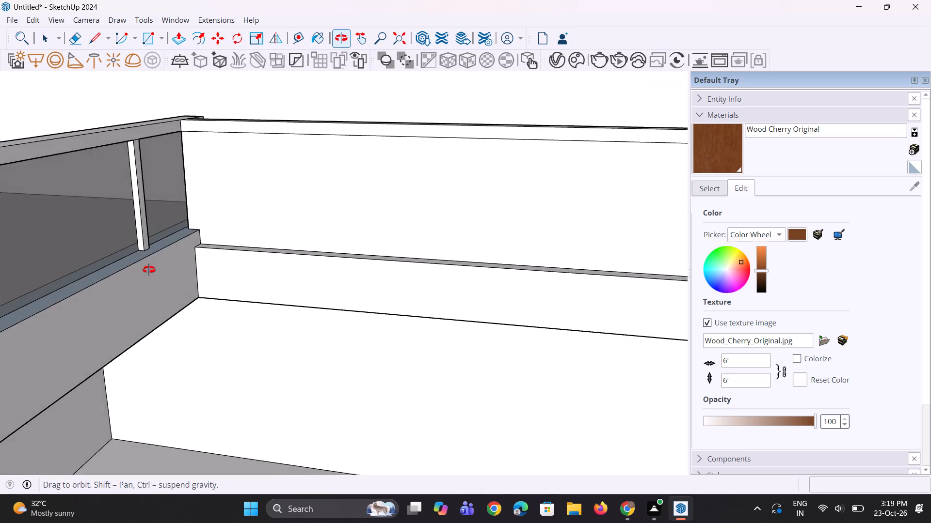
pyautogui.moveTo(149, 270); pyautogui.dragTo(146, 271, button='middle')
pyautogui.scroll(3, 228, 255)
pyautogui.press('p')
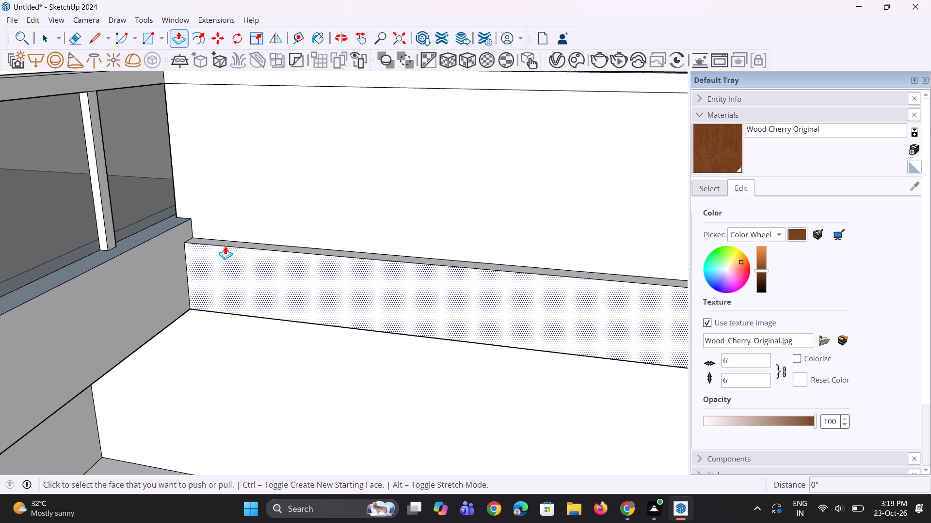
pyautogui.click(225, 242)
pyautogui.click(167, 223)
# Copy the side parapet's corner edge 2' 9 9/16" along its hall-facing wall and again 5 9/16" to outline a post strip.
pyautogui.moveTo(166, 248); pyautogui.dragTo(250, 262, button='middle')
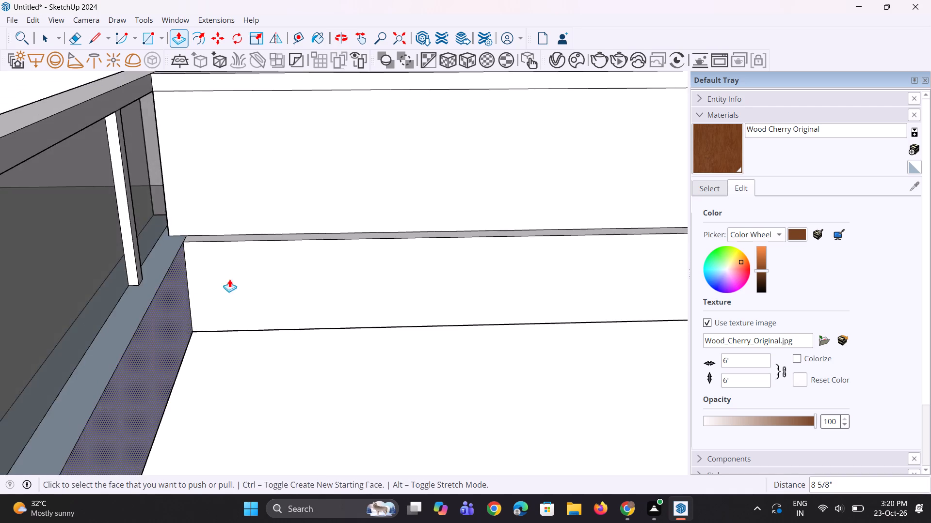
pyautogui.scroll(-5, 166, 319)
pyautogui.press('space')
pyautogui.press('space')
pyautogui.click(161, 224)
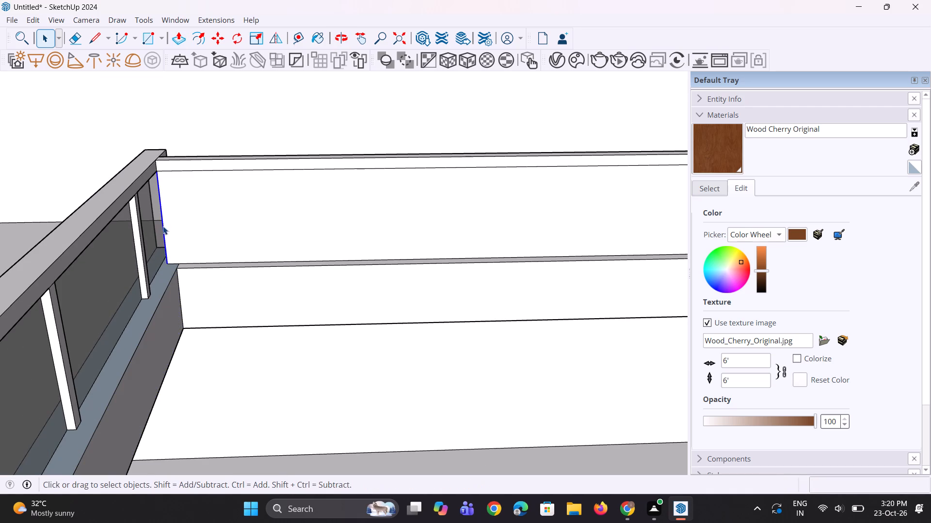
pyautogui.press('m')
pyautogui.scroll(2, 167, 237)
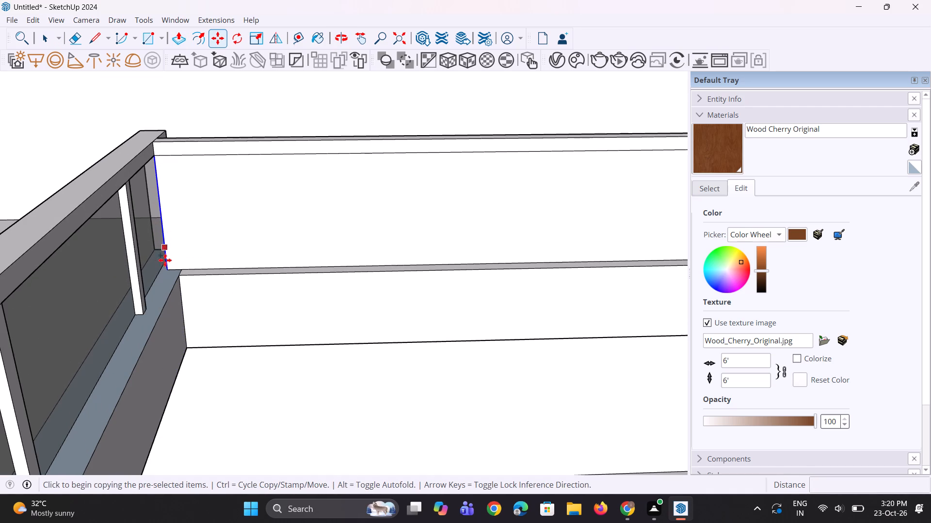
pyautogui.click(171, 270)
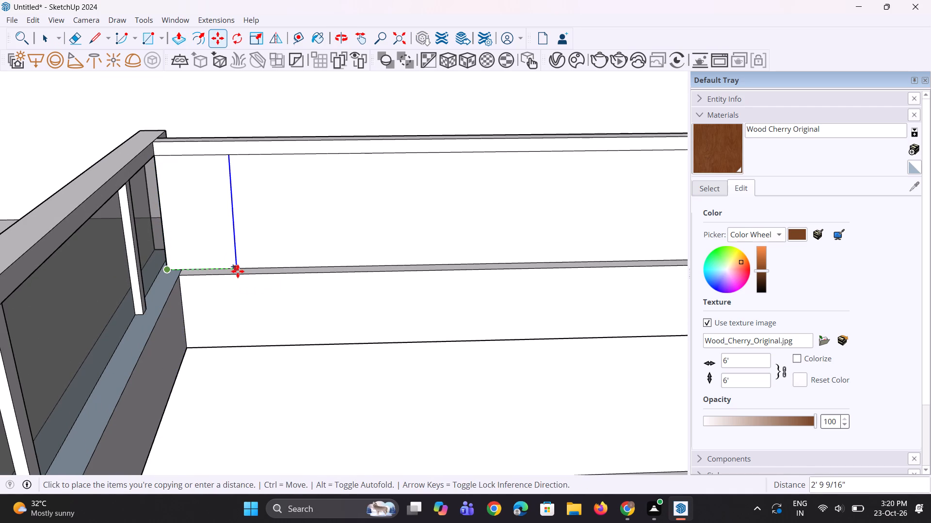
pyautogui.click(238, 271)
pyautogui.press('m')
pyautogui.keyDown('ctrl'); pyautogui.scroll(3, 238, 271); pyautogui.keyUp('ctrl')
pyautogui.click(238, 271)
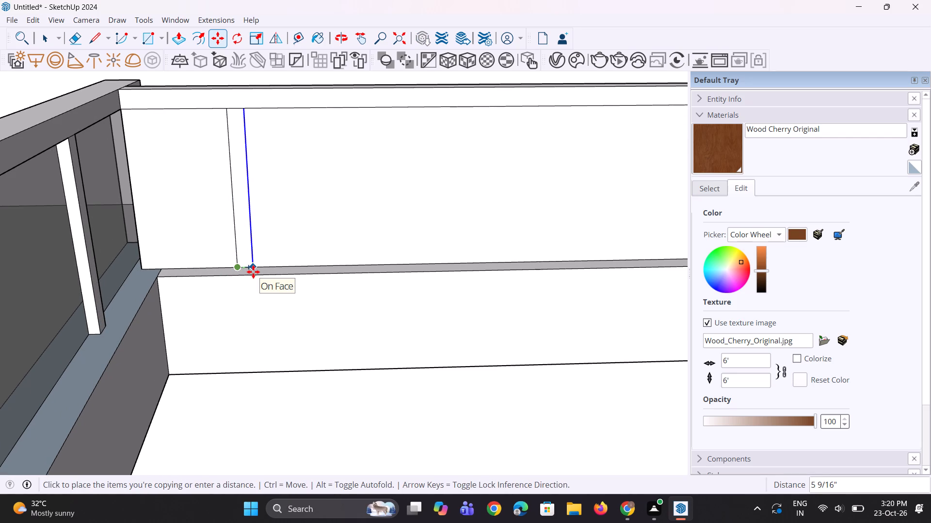
pyautogui.click(253, 272)
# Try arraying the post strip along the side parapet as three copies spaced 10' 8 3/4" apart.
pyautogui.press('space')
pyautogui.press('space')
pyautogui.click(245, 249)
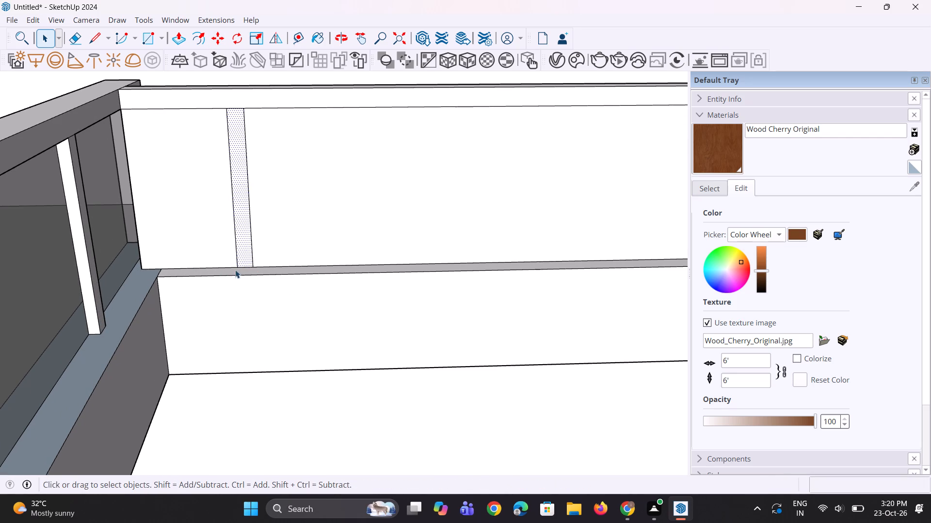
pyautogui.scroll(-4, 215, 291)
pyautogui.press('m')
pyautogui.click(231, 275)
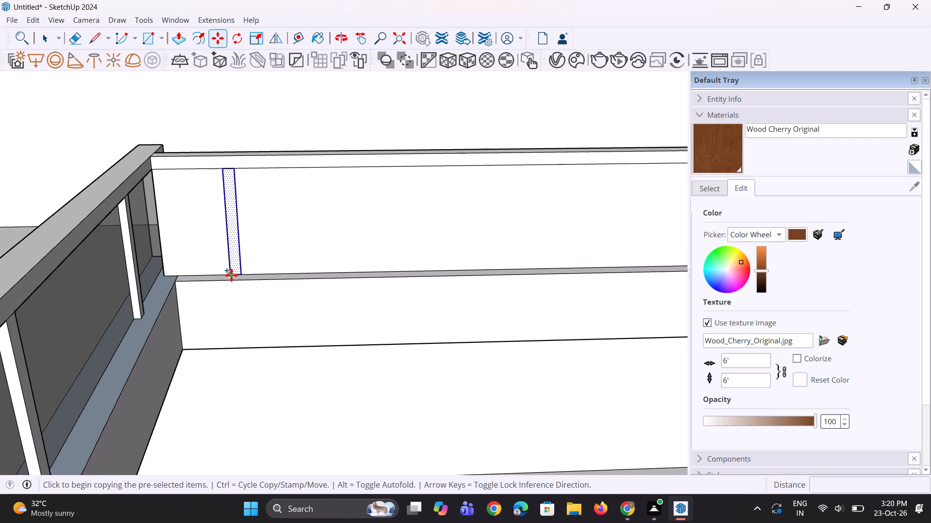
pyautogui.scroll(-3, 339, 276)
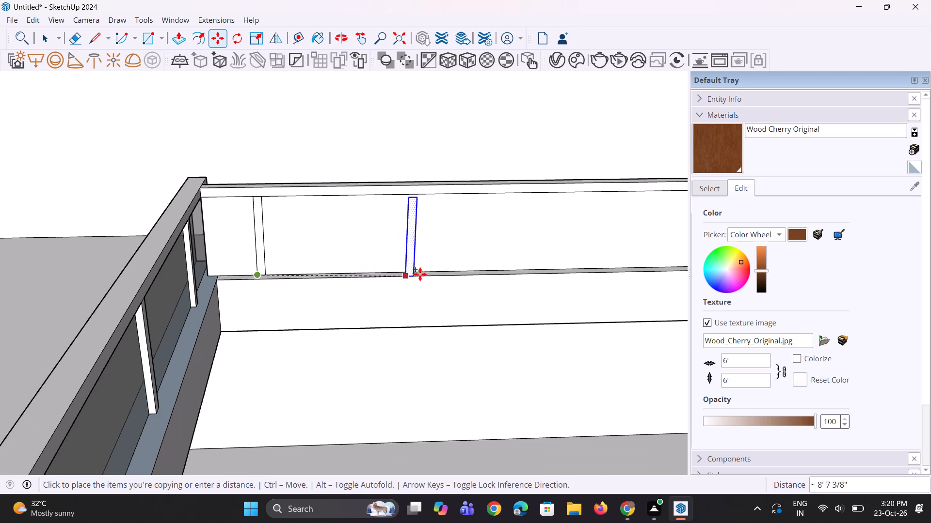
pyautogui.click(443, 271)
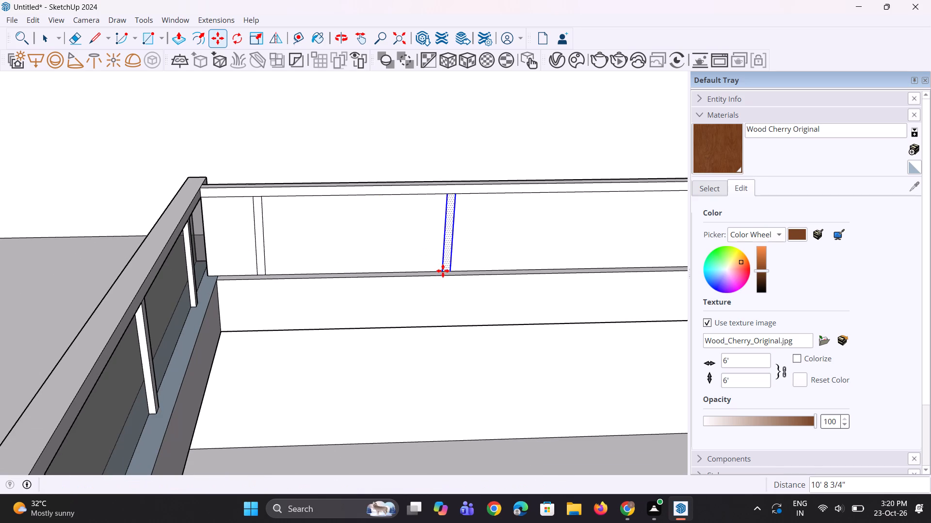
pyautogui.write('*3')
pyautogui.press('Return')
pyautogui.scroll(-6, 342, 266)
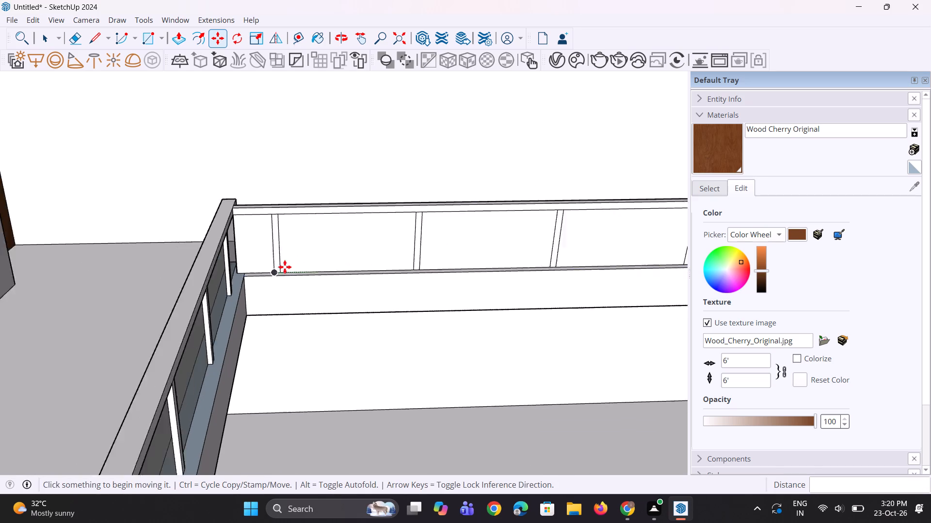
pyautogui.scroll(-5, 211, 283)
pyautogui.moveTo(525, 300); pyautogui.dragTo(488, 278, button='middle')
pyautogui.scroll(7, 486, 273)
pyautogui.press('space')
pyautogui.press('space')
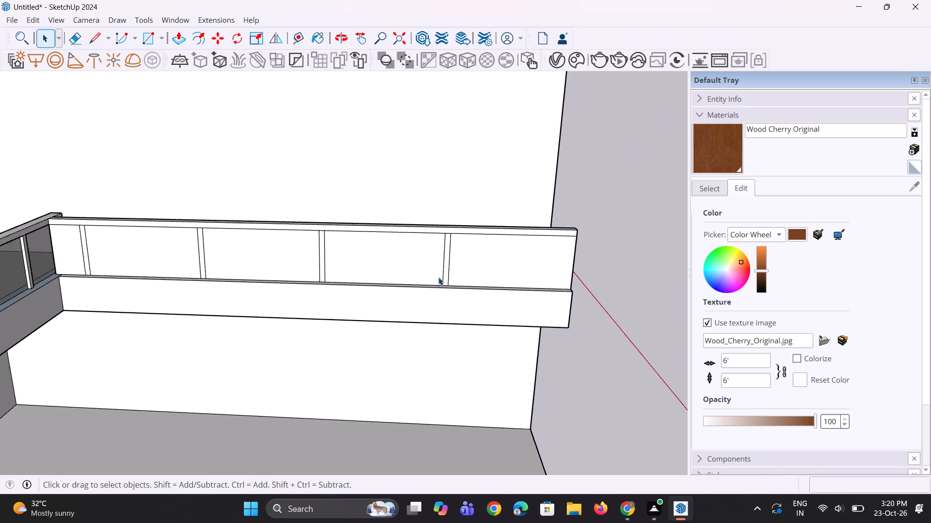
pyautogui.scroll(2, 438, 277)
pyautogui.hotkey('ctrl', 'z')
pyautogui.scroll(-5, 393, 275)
# Array the post strip along the side parapet as four copies spaced about 7' 3" apart.
pyautogui.press('space')
pyautogui.press('space')
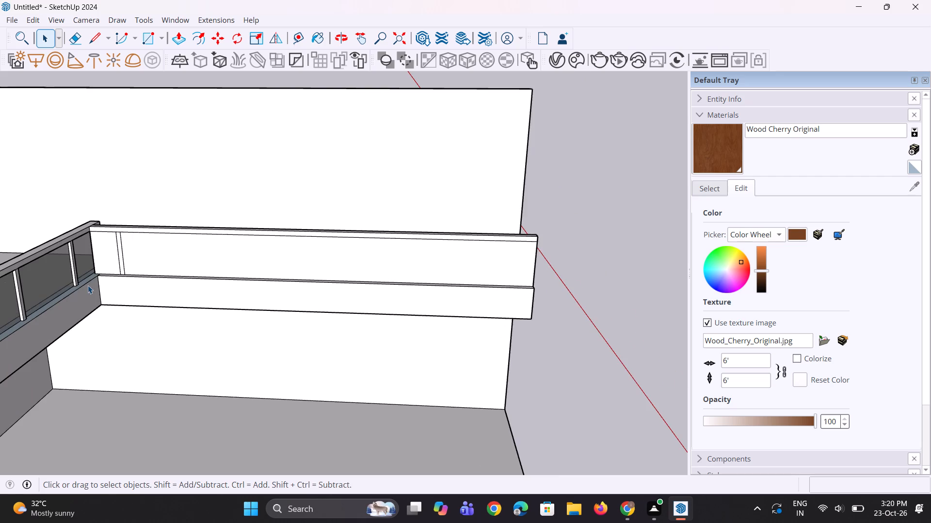
pyautogui.scroll(7, 87, 284)
pyautogui.click(148, 270)
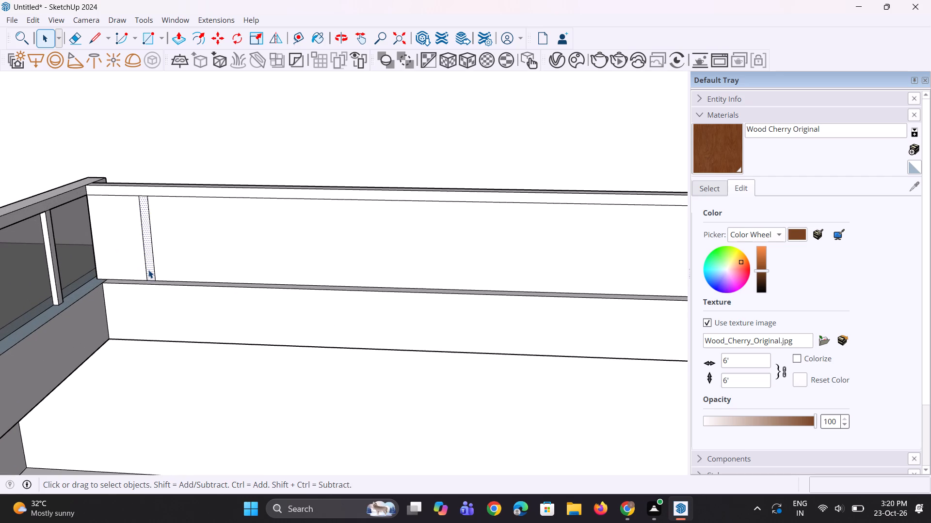
pyautogui.scroll(3, 148, 270)
pyautogui.press('m')
pyautogui.keyDown('ctrl'); pyautogui.scroll(1, 148, 270); pyautogui.keyUp('ctrl')
pyautogui.click(146, 285)
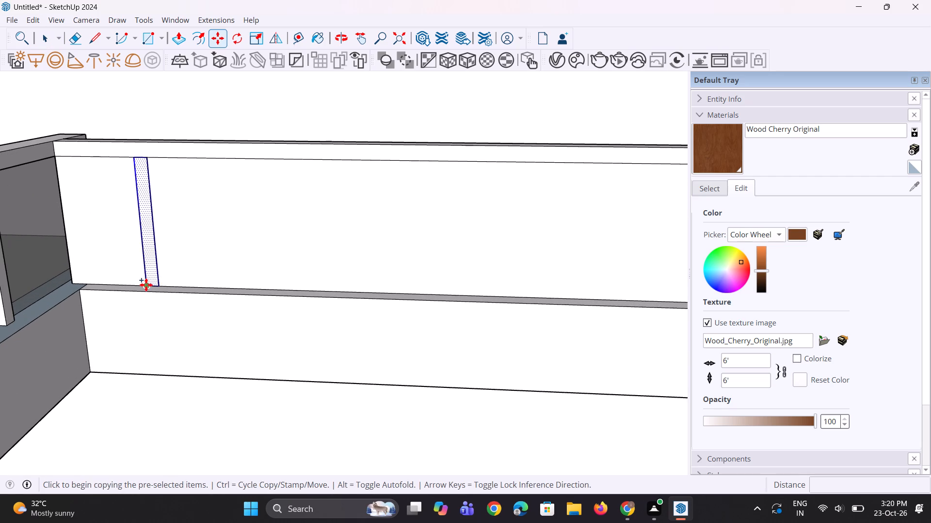
pyautogui.click(346, 289)
pyautogui.write('*4')
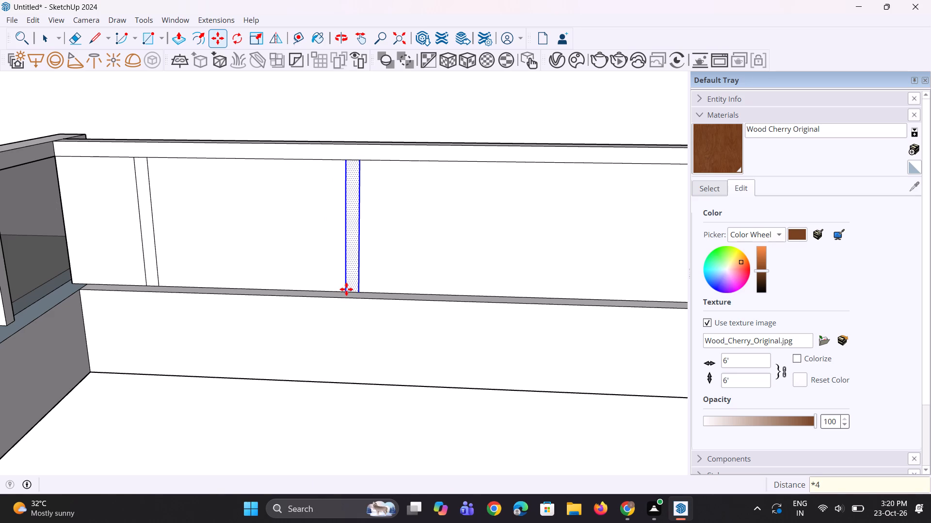
pyautogui.press('Return')
# Copy the last post strip once more, 7' 8 1/8" towards the side parapet's free end.
pyautogui.scroll(1, 346, 289)
pyautogui.scroll(-15, 331, 289)
pyautogui.scroll(1, 337, 313)
pyautogui.moveTo(337, 308); pyautogui.dragTo(338, 285, button='middle')
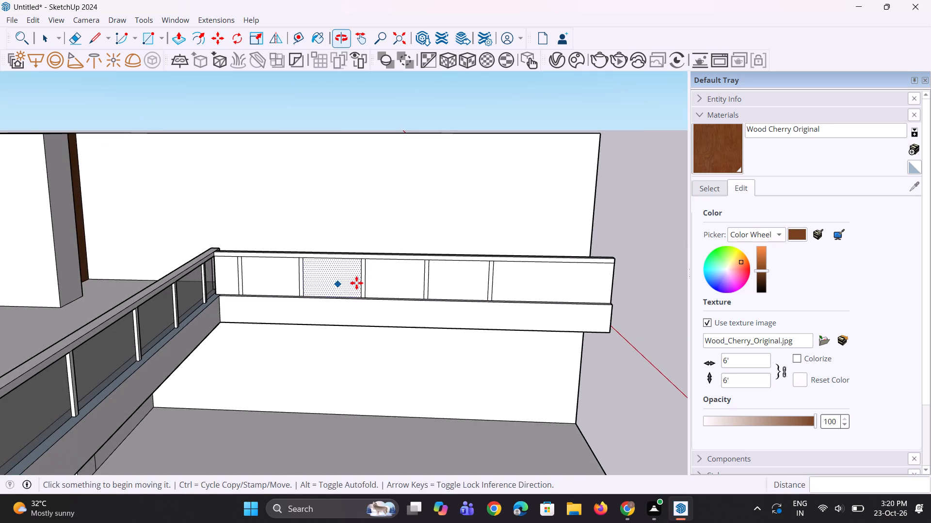
pyautogui.press('space')
pyautogui.press('space')
pyautogui.scroll(6, 512, 290)
pyautogui.press('space')
pyautogui.click(474, 288)
pyautogui.scroll(2, 470, 291)
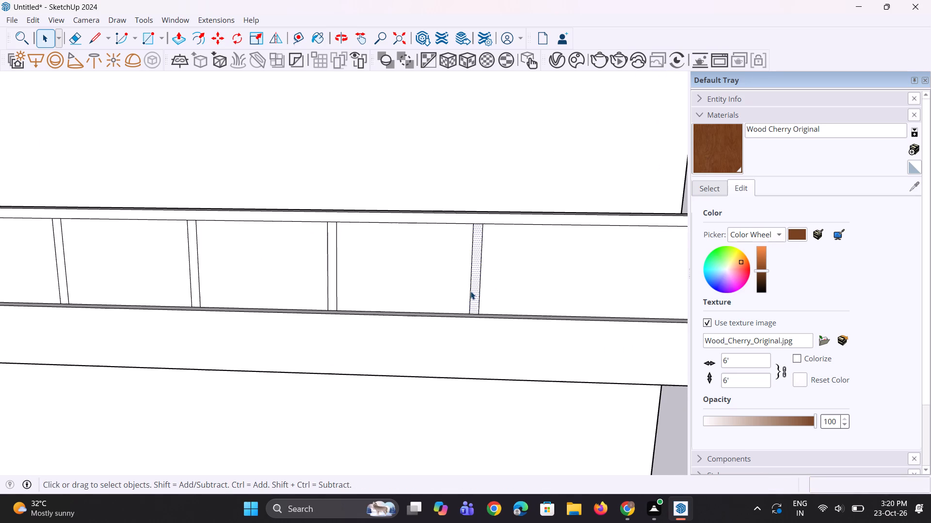
pyautogui.press('m')
pyautogui.keyDown('ctrl'); pyautogui.scroll(2, 460, 299); pyautogui.keyUp('ctrl')
pyautogui.click(470, 317)
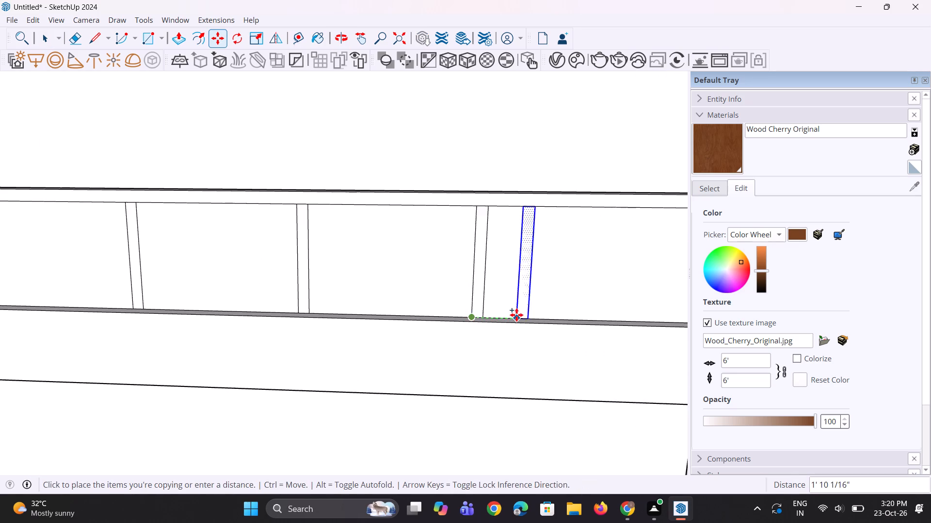
pyautogui.scroll(-4, 514, 315)
pyautogui.click(617, 319)
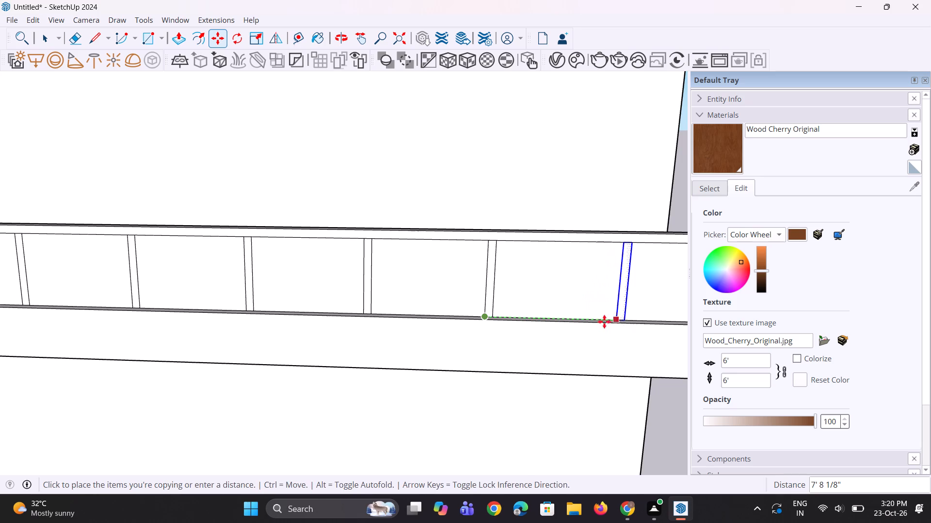
pyautogui.scroll(-8, 404, 366)
pyautogui.scroll(3, 515, 325)
pyautogui.press('space')
pyautogui.press('space')
pyautogui.click(610, 348)
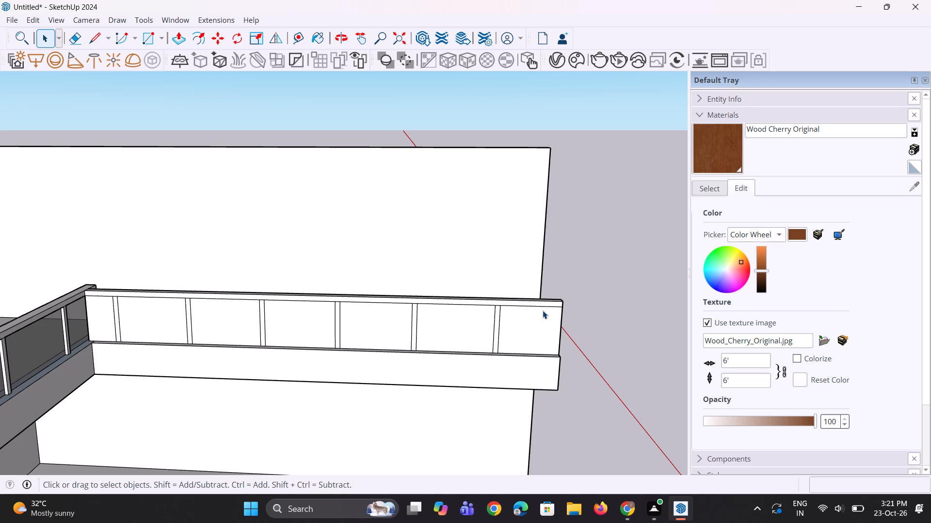
# Pull the side parapet's first three post strips and its top band out 2 15/16" from the wall.
pyautogui.moveTo(167, 319); pyautogui.dragTo(165, 335, button='middle')
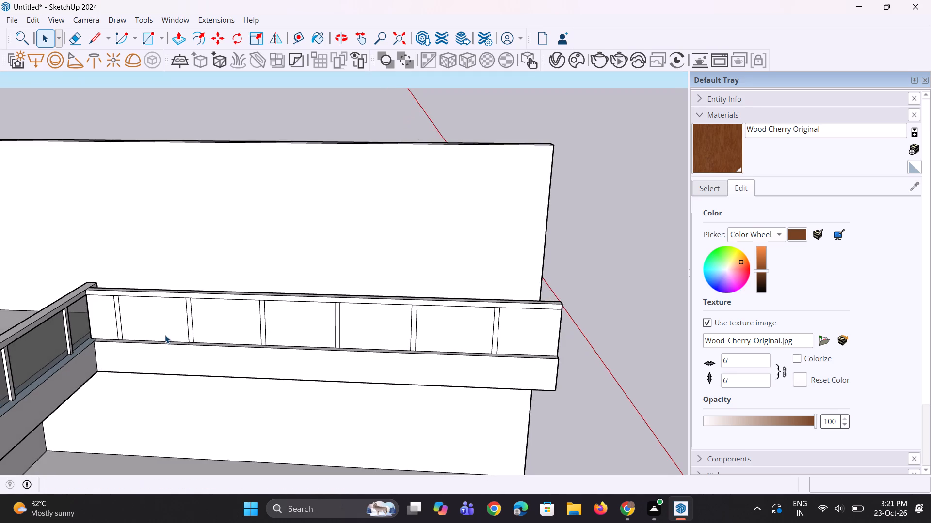
pyautogui.scroll(8, 119, 290)
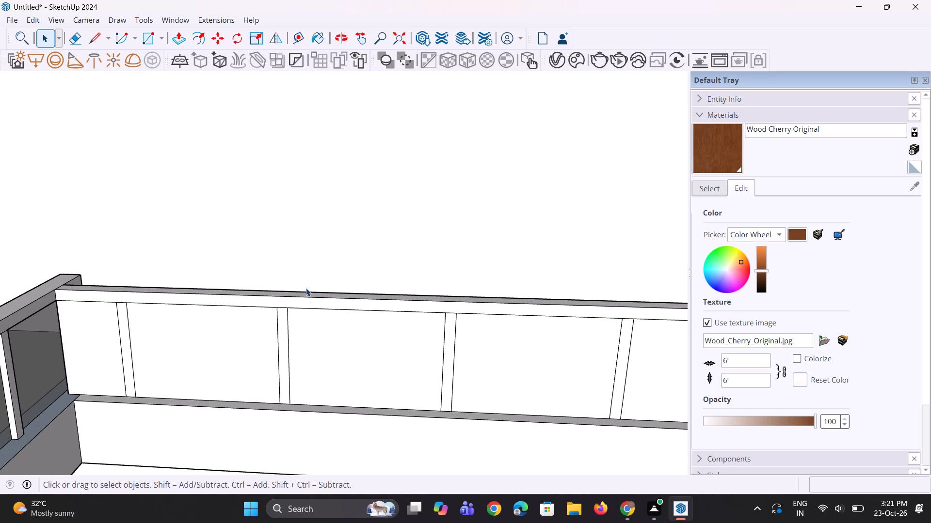
pyautogui.press('p')
pyautogui.click(126, 331)
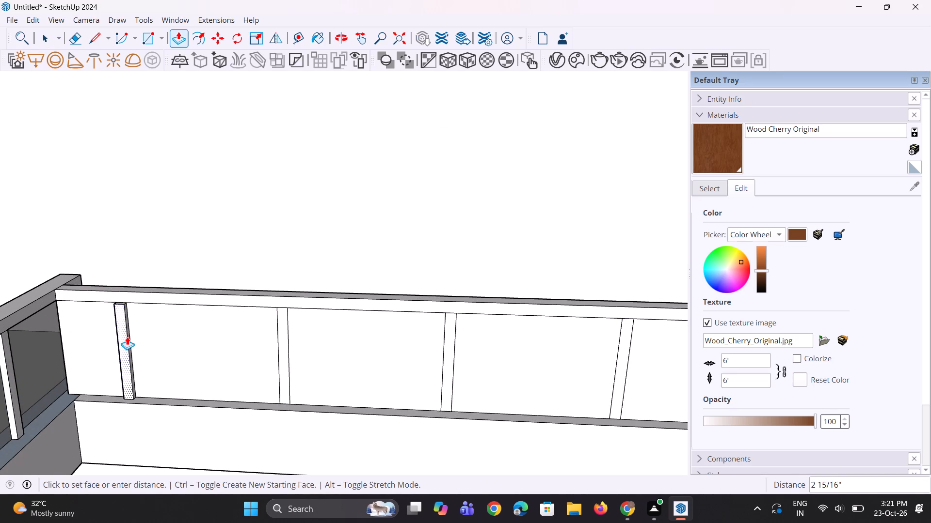
pyautogui.click(127, 337)
pyautogui.doubleClick(146, 298)
pyautogui.scroll(2, 252, 352)
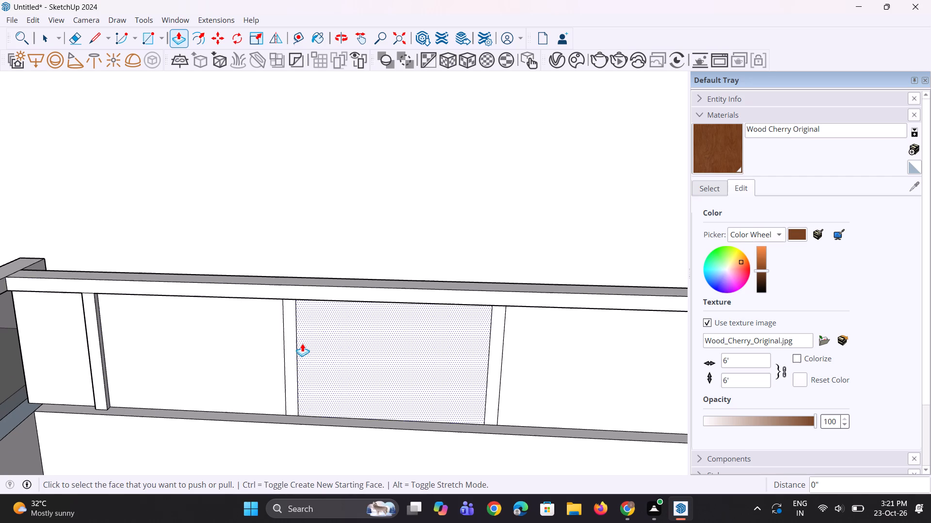
pyautogui.doubleClick(291, 348)
pyautogui.doubleClick(493, 384)
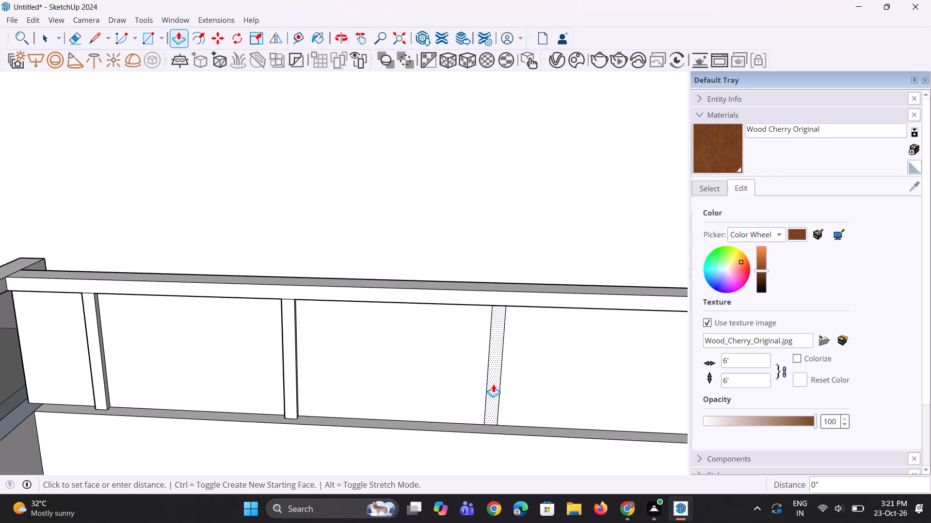
# Pull the side parapet's first three post strips and its top band out a further 2 3/8".
pyautogui.scroll(-10, 250, 310)
pyautogui.scroll(5, 426, 318)
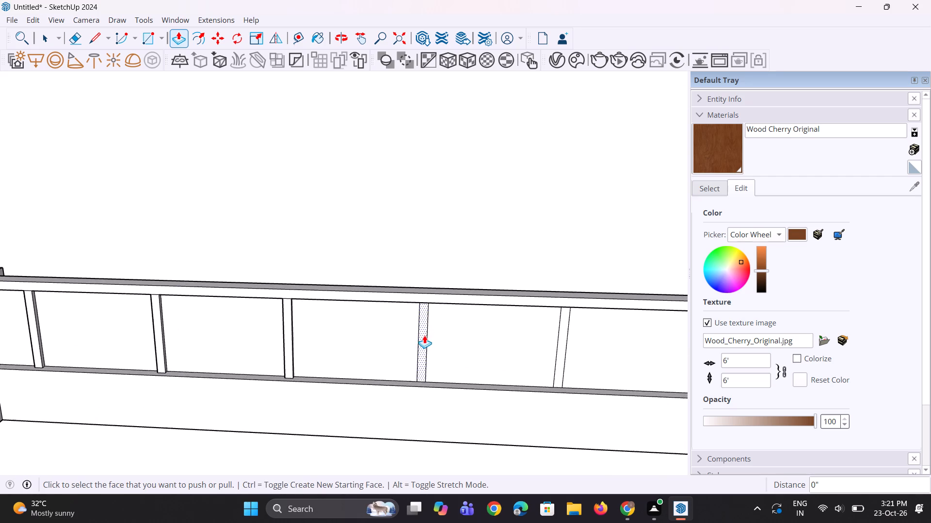
pyautogui.click(32, 337)
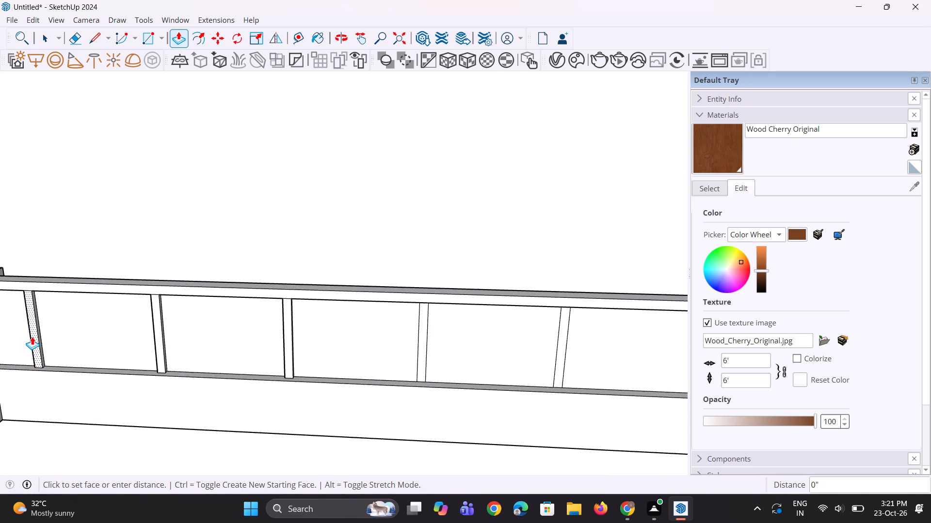
pyautogui.click(31, 338)
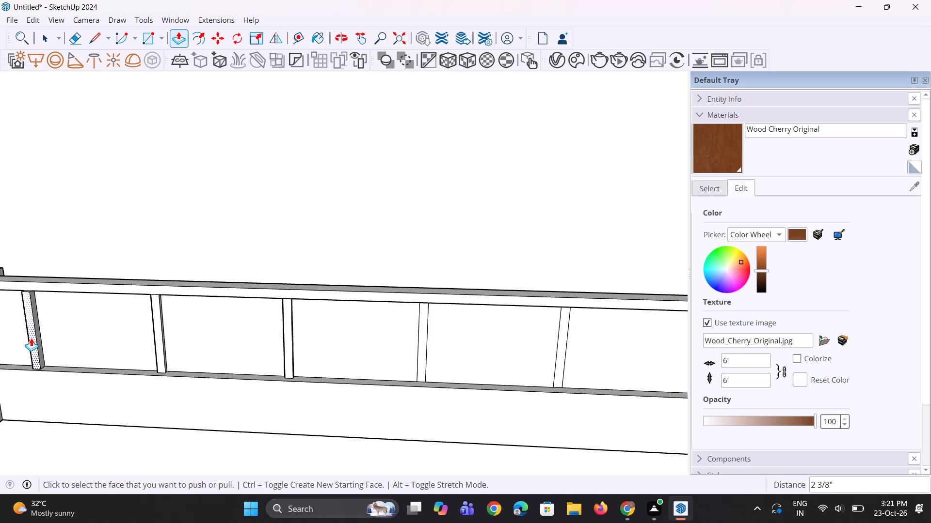
pyautogui.doubleClick(50, 285)
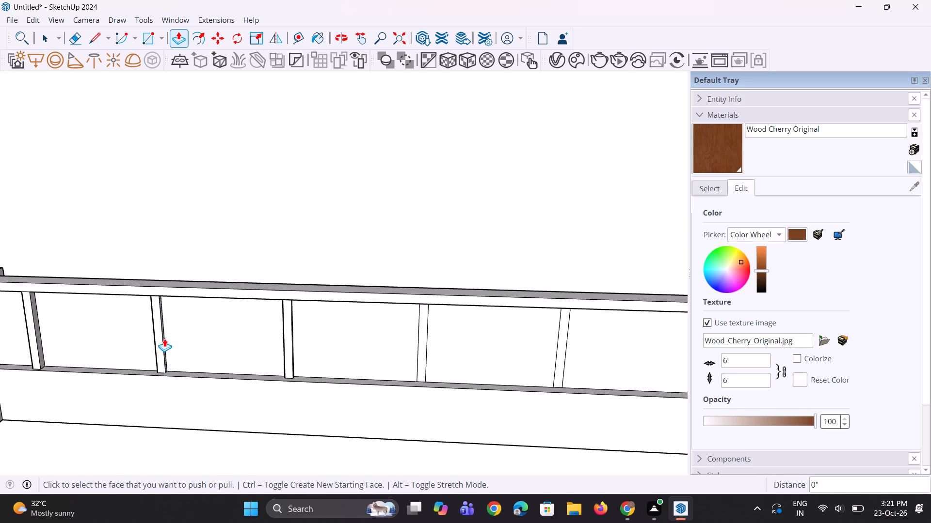
pyautogui.doubleClick(161, 340)
pyautogui.scroll(1, 244, 343)
pyautogui.doubleClick(294, 333)
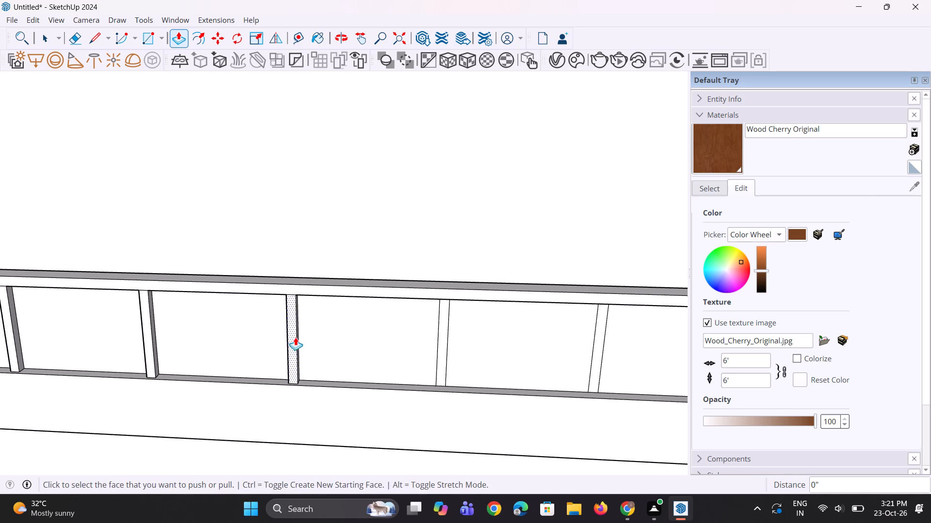
# Pull the side parapet's remaining three post strips out 5 5/16" in total, flush with the first three.
pyautogui.scroll(1, 322, 364)
pyautogui.moveTo(322, 364); pyautogui.dragTo(296, 357, button='middle')
pyautogui.doubleClick(451, 376)
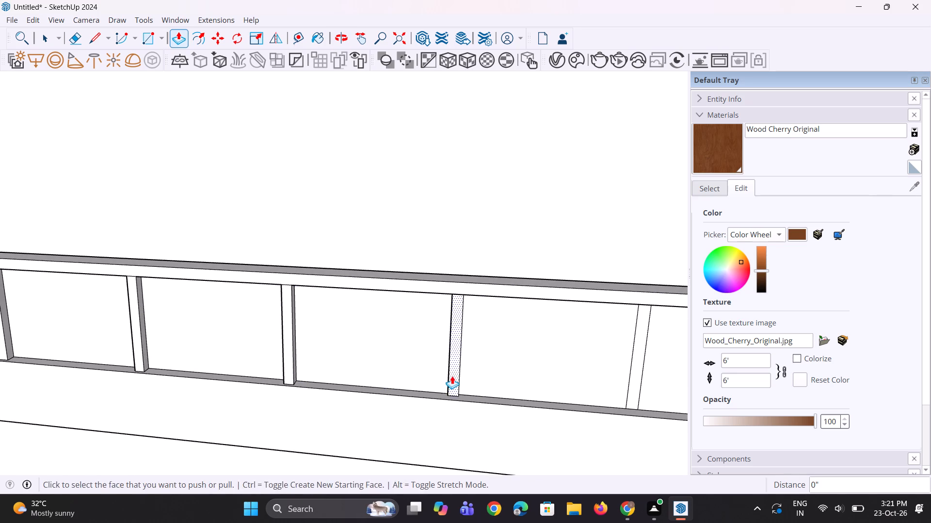
pyautogui.click(452, 376)
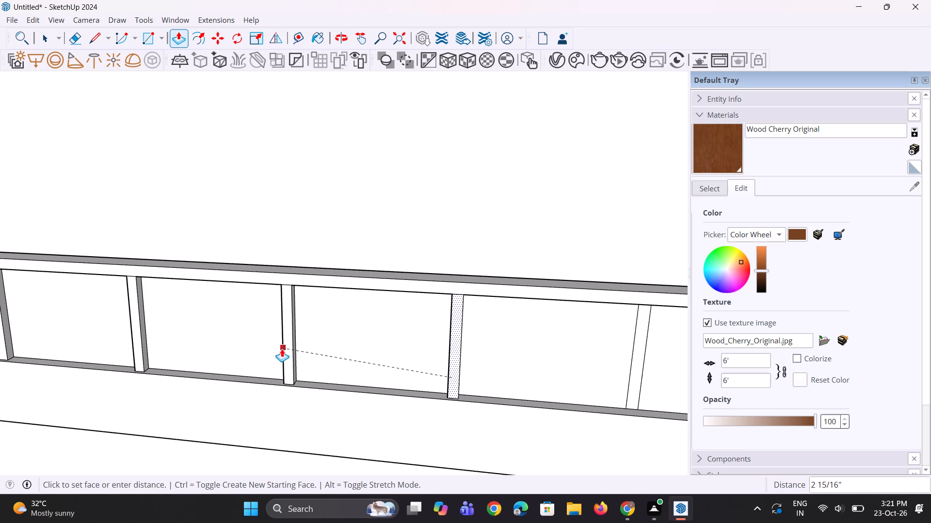
pyautogui.click(282, 349)
pyautogui.scroll(-4, 269, 342)
pyautogui.moveTo(677, 381); pyautogui.dragTo(564, 389, button='middle')
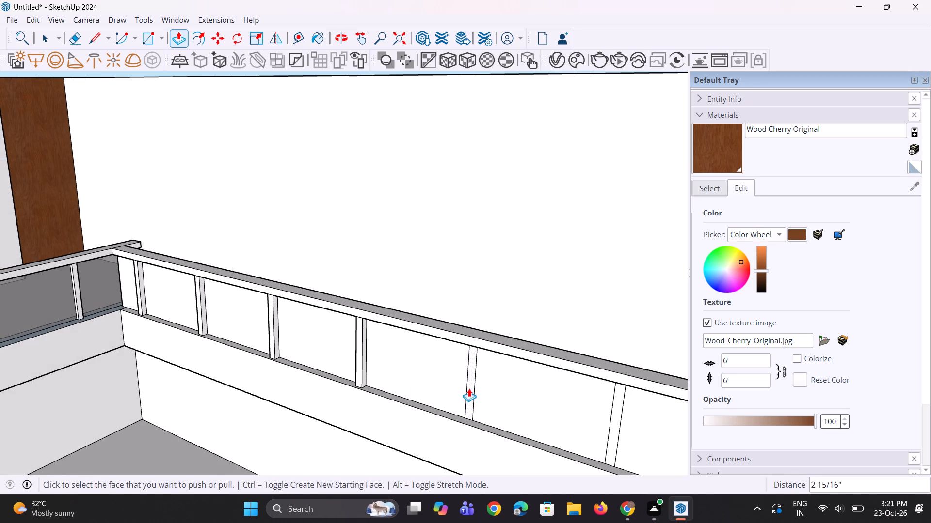
pyautogui.doubleClick(469, 388)
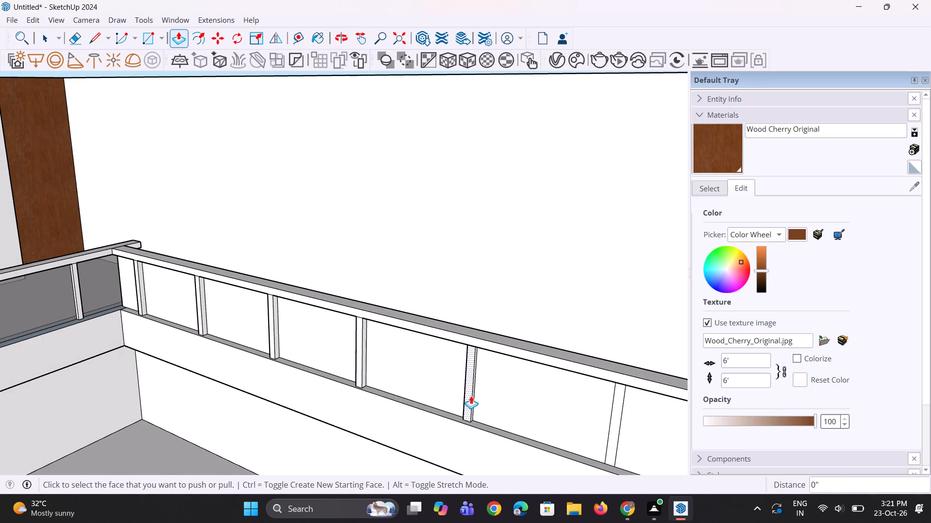
pyautogui.hotkey('ctrl', 'z')
pyautogui.click(470, 390)
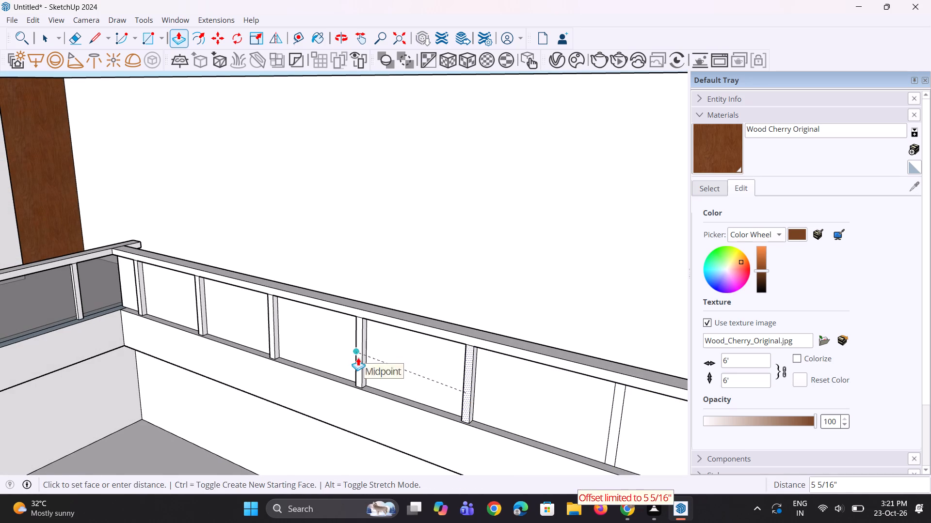
pyautogui.click(358, 357)
pyautogui.scroll(-5, 379, 354)
pyautogui.scroll(3, 492, 400)
pyautogui.doubleClick(519, 398)
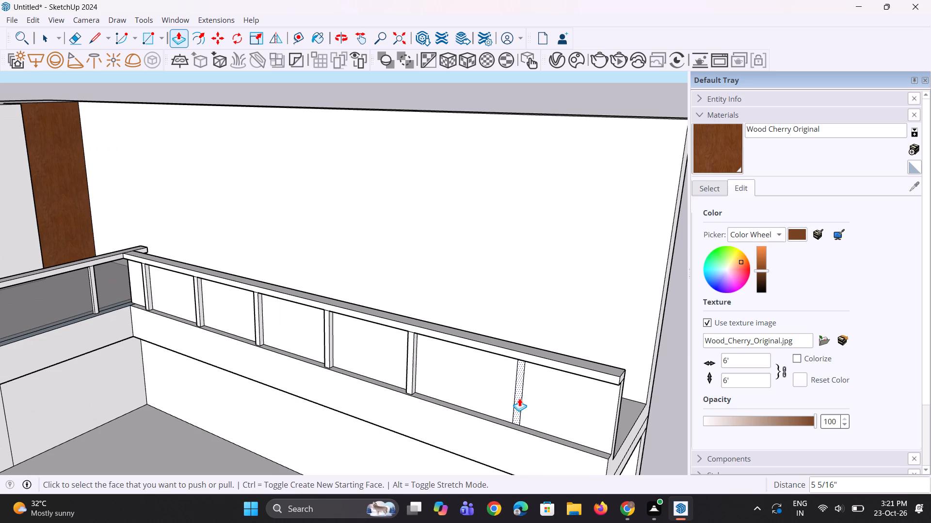
pyautogui.scroll(-4, 466, 410)
pyautogui.scroll(1, 468, 415)
pyautogui.moveTo(468, 415); pyautogui.dragTo(470, 388, button='middle')
pyautogui.press('space')
pyautogui.press('space')
# Paint the side parapet's seven panels and the parapet's rear side with Translucent Glass Gray sampled from the rear railing.
pyautogui.scroll(-4, 395, 394)
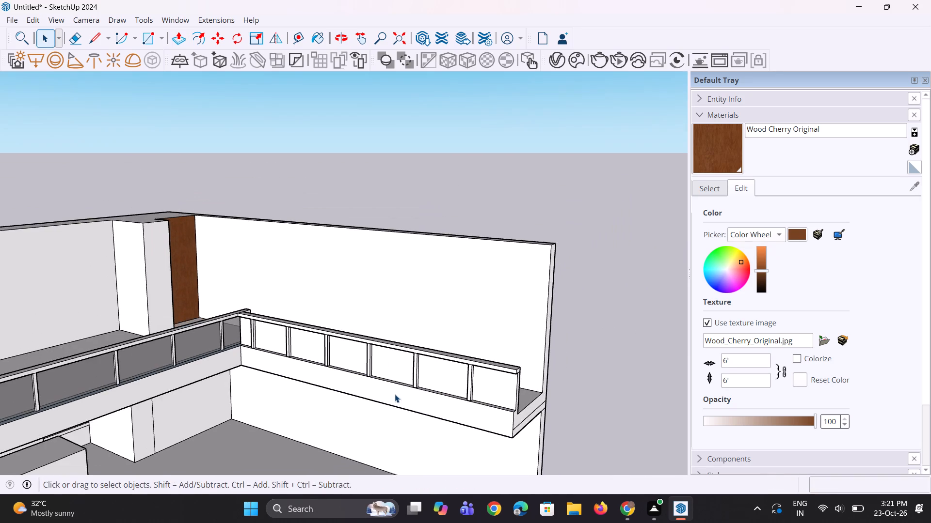
pyautogui.moveTo(374, 394); pyautogui.dragTo(425, 338, button='middle')
pyautogui.scroll(1, 425, 338)
pyautogui.scroll(-5, 421, 338)
pyautogui.moveTo(382, 354); pyautogui.dragTo(353, 362, button='middle')
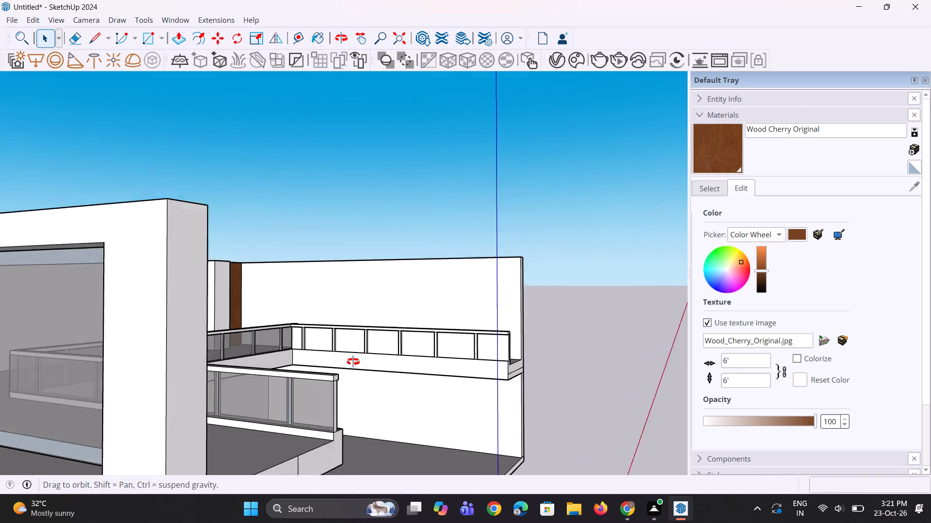
pyautogui.moveTo(353, 362); pyautogui.dragTo(352, 362, button='middle')
pyautogui.click(707, 186)
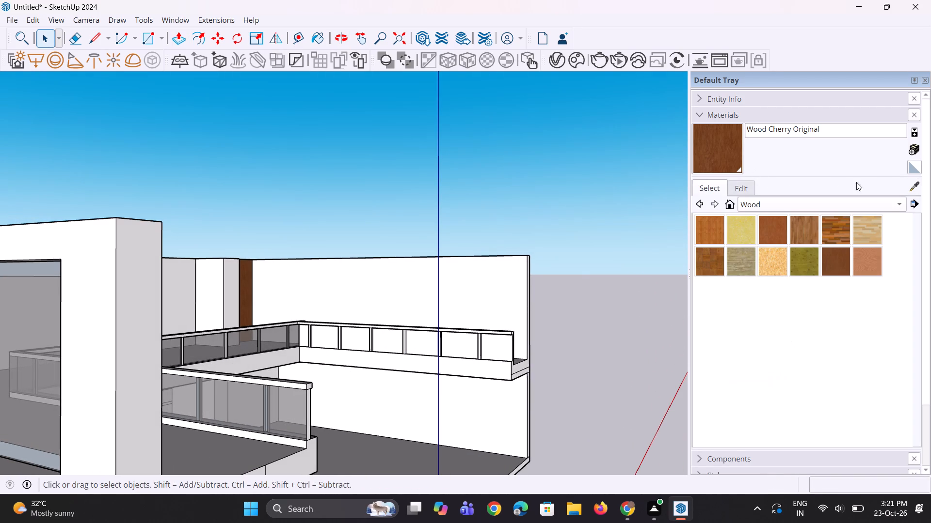
pyautogui.click(912, 187)
pyautogui.scroll(3, 494, 313)
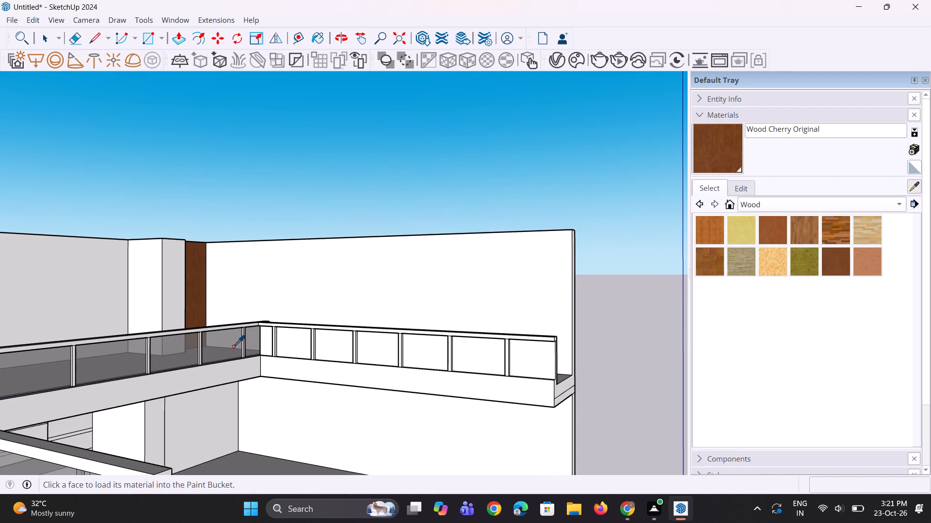
pyautogui.click(219, 349)
pyautogui.click(291, 349)
pyautogui.click(265, 344)
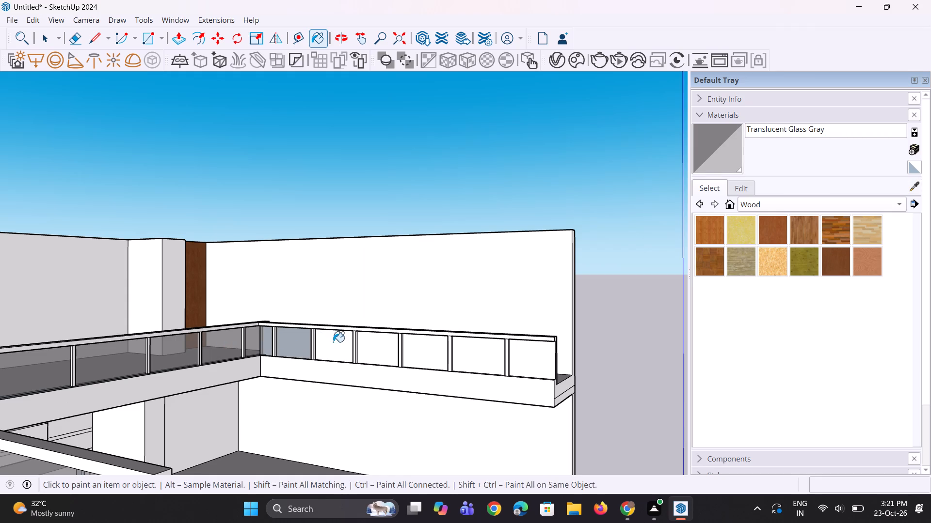
pyautogui.click(337, 342)
pyautogui.click(382, 354)
pyautogui.click(416, 356)
pyautogui.click(495, 360)
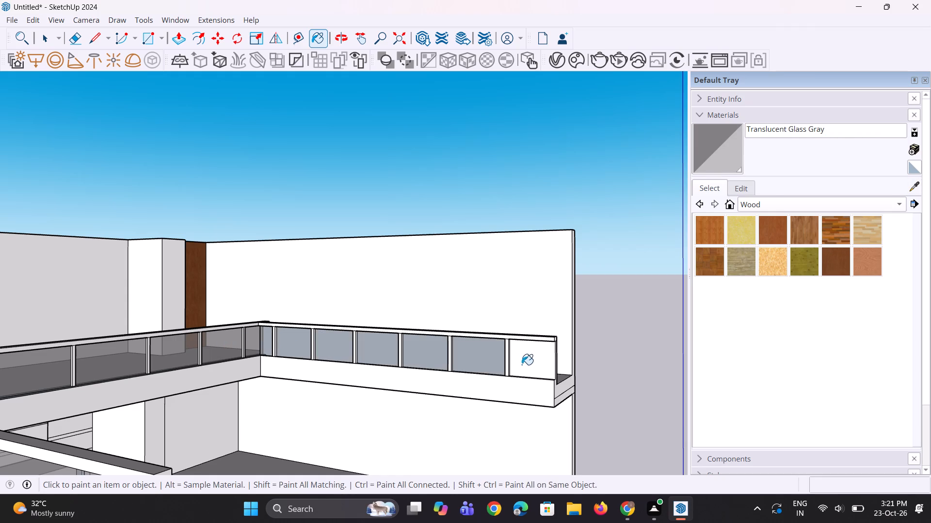
pyautogui.click(522, 365)
pyautogui.moveTo(512, 360); pyautogui.dragTo(197, 414, button='middle')
pyautogui.scroll(6, 273, 451)
pyautogui.click(354, 384)
# Cap the open end of the rear railing's top rail with a 6 3/16" by 1' 3/8" rectangle.
pyautogui.scroll(-6, 298, 387)
pyautogui.moveTo(278, 380); pyautogui.dragTo(438, 371, button='middle')
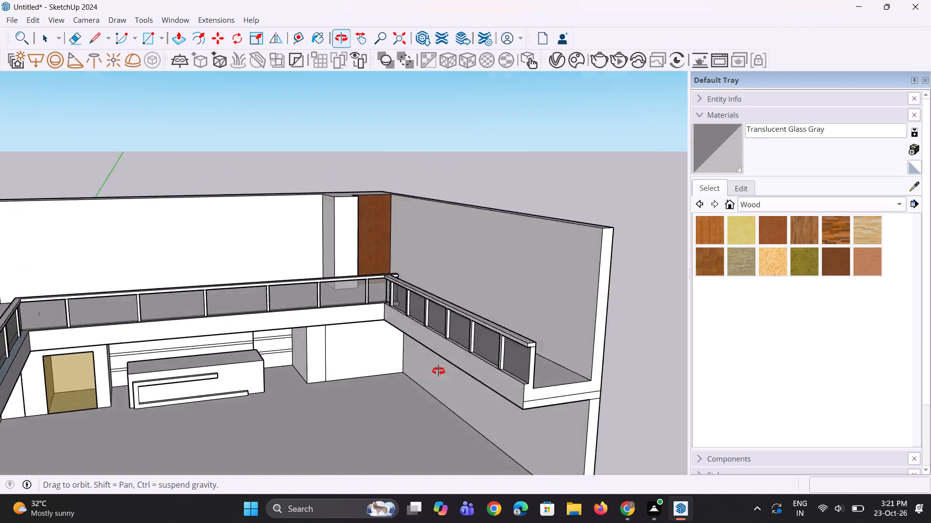
pyautogui.moveTo(438, 371); pyautogui.dragTo(342, 475, button='middle')
pyautogui.scroll(8, 380, 272)
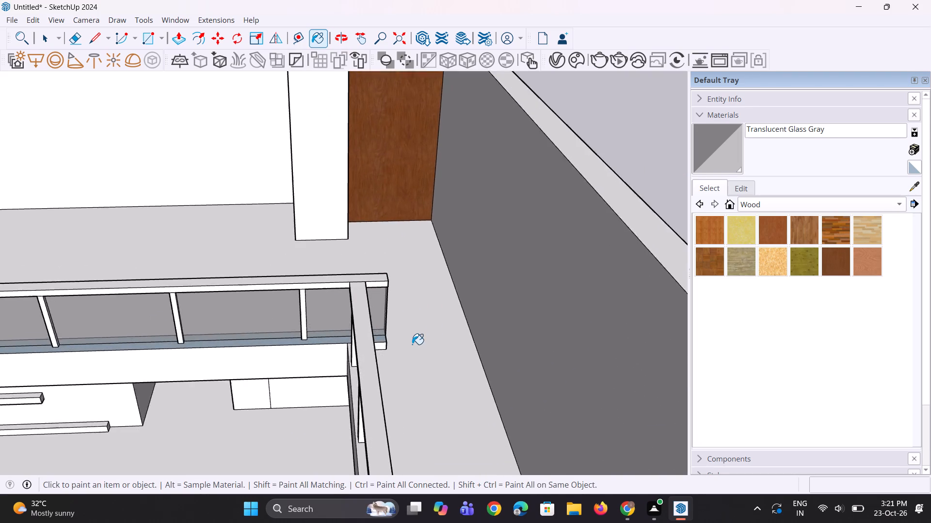
pyautogui.scroll(12, 412, 344)
pyautogui.moveTo(378, 353); pyautogui.dragTo(257, 341, button='middle')
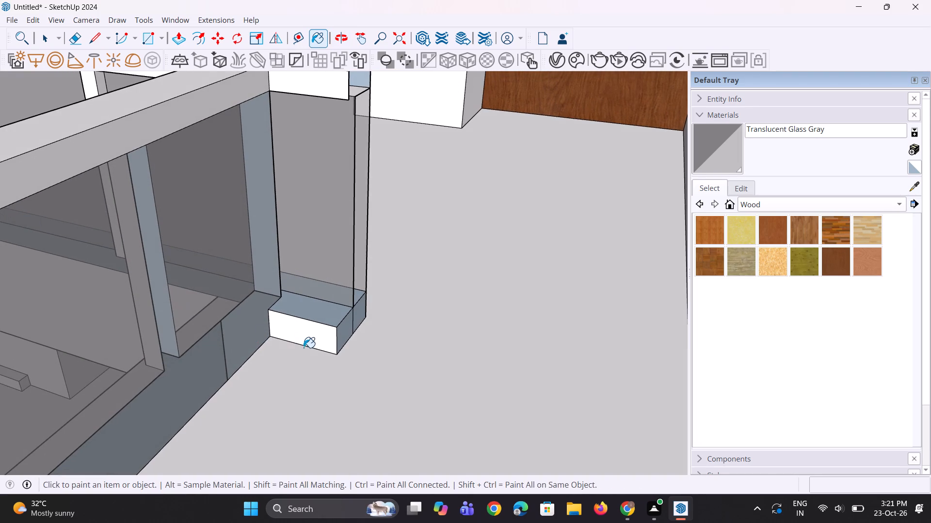
pyautogui.press('p')
pyautogui.scroll(-3, 355, 342)
pyautogui.moveTo(358, 342); pyautogui.dragTo(369, 335, button='middle')
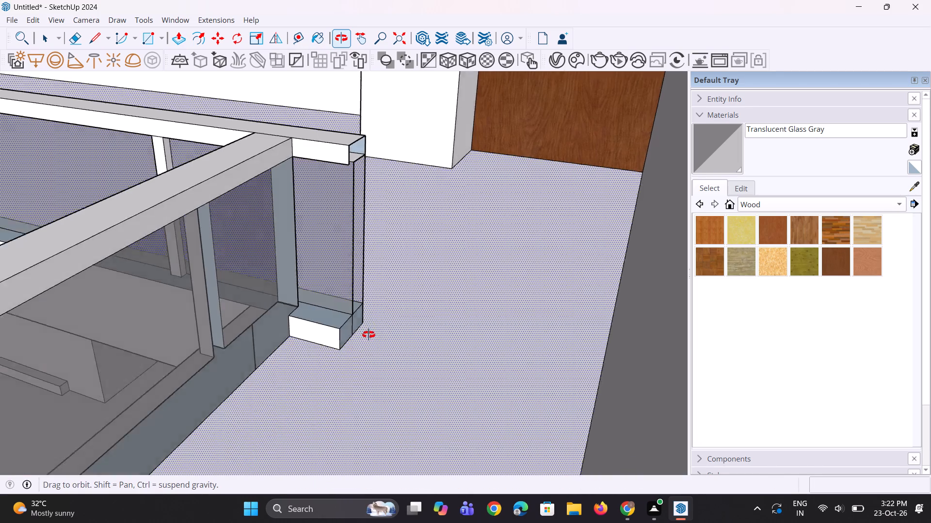
pyautogui.moveTo(369, 335); pyautogui.dragTo(369, 334, button='middle')
pyautogui.scroll(4, 372, 206)
pyautogui.scroll(-2, 369, 194)
pyautogui.moveTo(369, 194); pyautogui.dragTo(335, 208, button='middle')
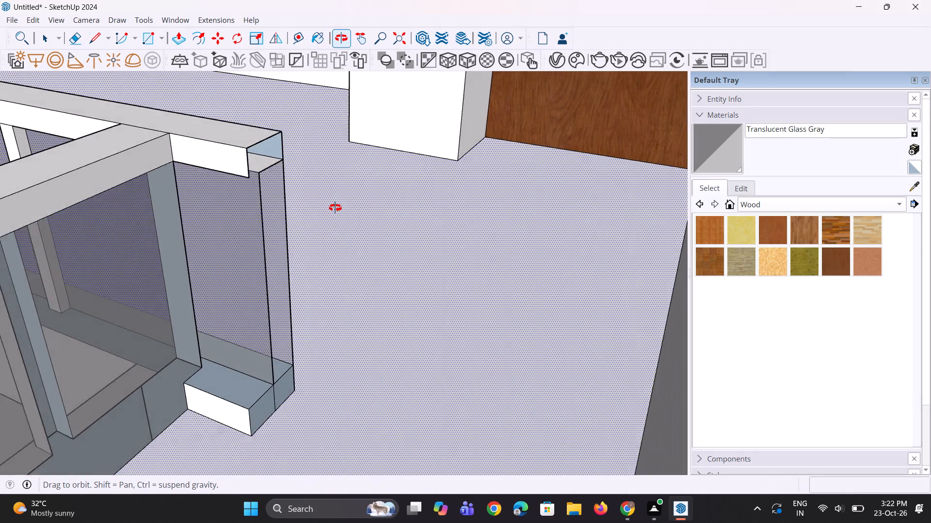
pyautogui.moveTo(335, 208); pyautogui.dragTo(326, 217, button='middle')
pyautogui.press('space')
pyautogui.press('r')
pyautogui.scroll(1, 266, 223)
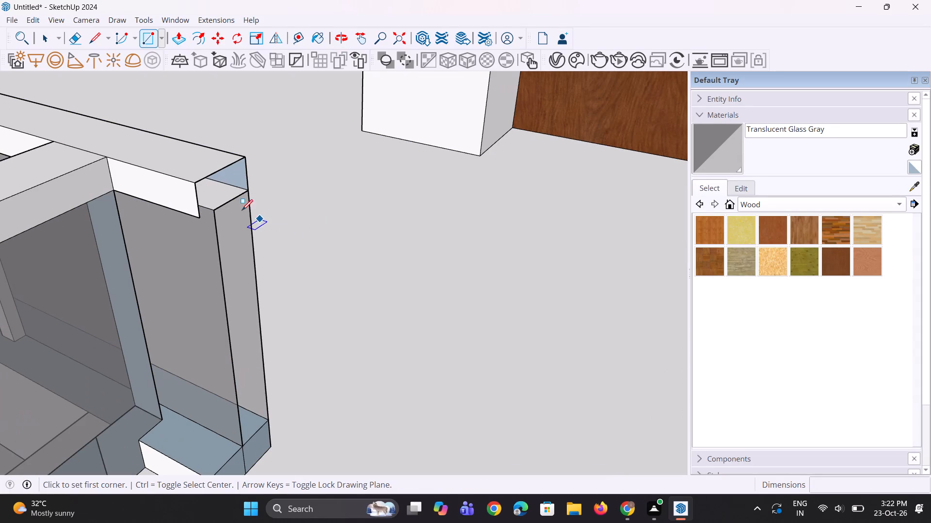
pyautogui.click(196, 184)
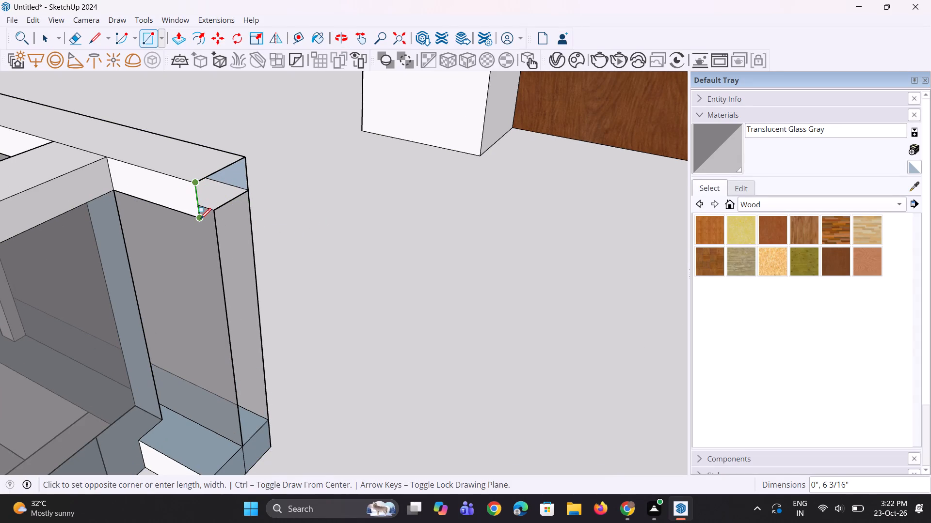
pyautogui.click(200, 219)
pyautogui.click(250, 195)
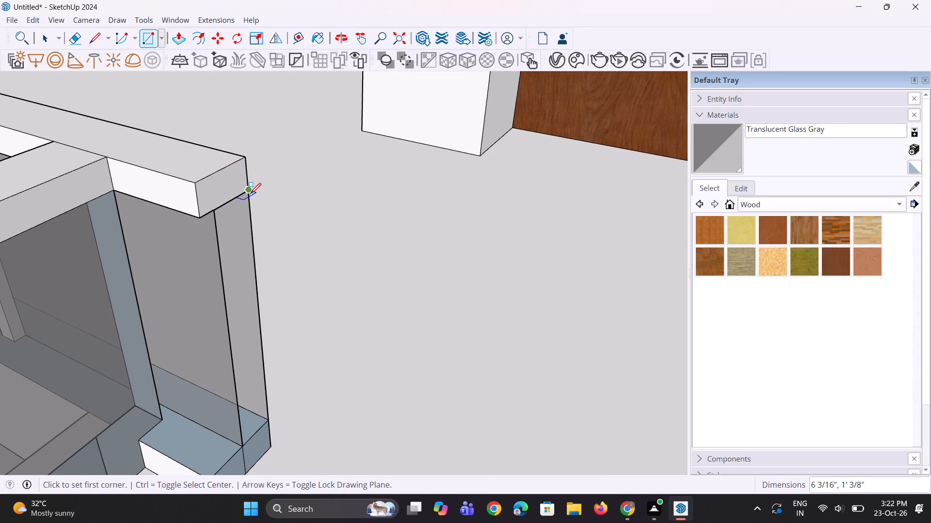
# Push the rear top rail's projecting end back to the corner with the side parapet's rail.
pyautogui.press('space')
pyautogui.press('o')
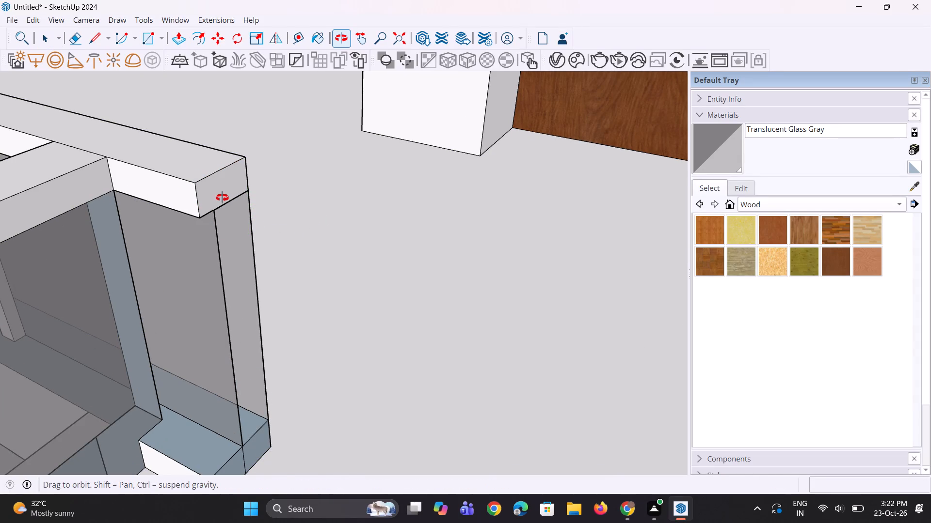
pyautogui.click(222, 194)
pyautogui.press('p')
pyautogui.click(220, 191)
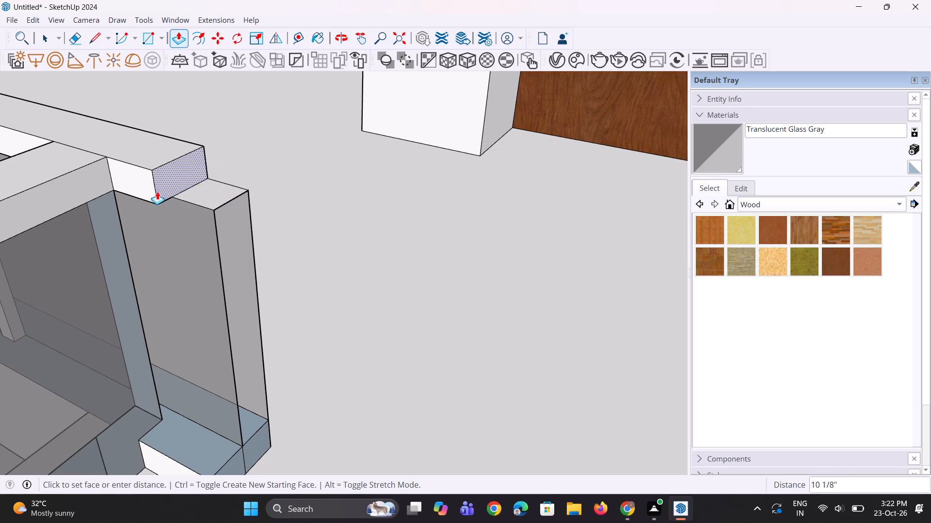
pyautogui.click(116, 191)
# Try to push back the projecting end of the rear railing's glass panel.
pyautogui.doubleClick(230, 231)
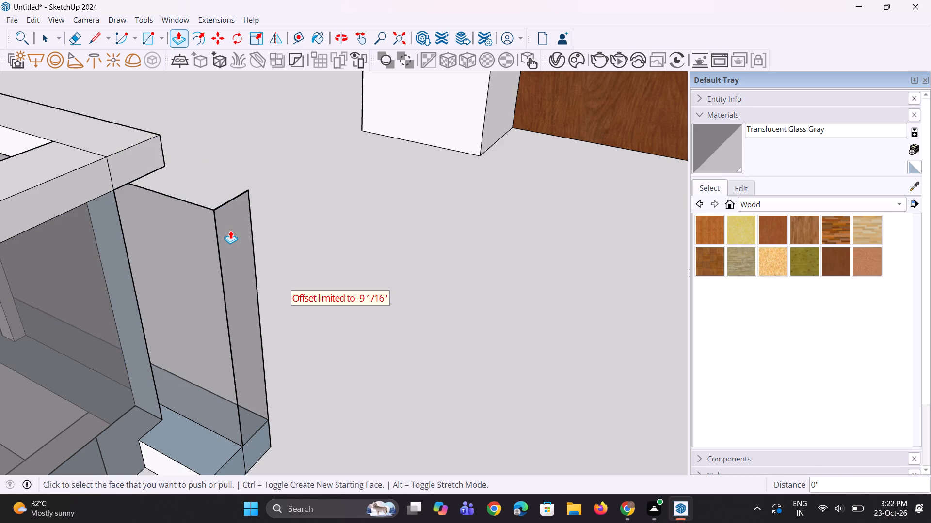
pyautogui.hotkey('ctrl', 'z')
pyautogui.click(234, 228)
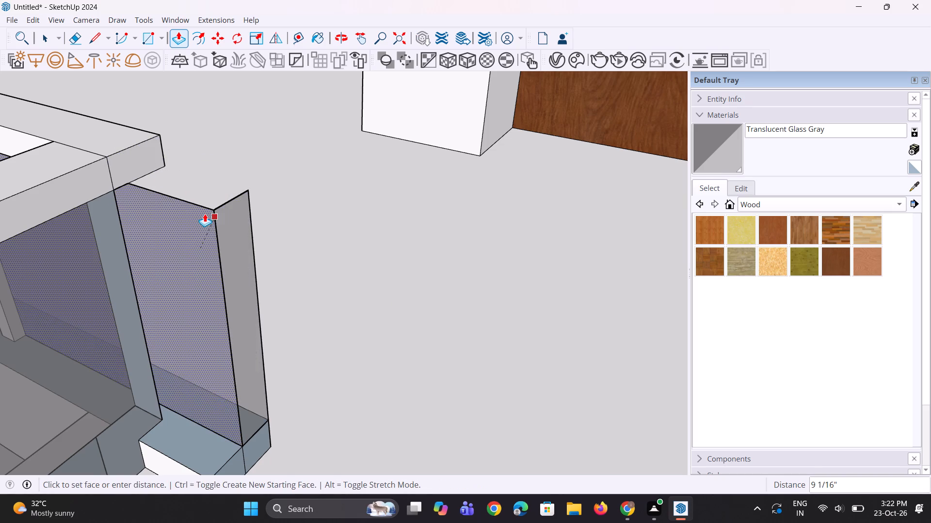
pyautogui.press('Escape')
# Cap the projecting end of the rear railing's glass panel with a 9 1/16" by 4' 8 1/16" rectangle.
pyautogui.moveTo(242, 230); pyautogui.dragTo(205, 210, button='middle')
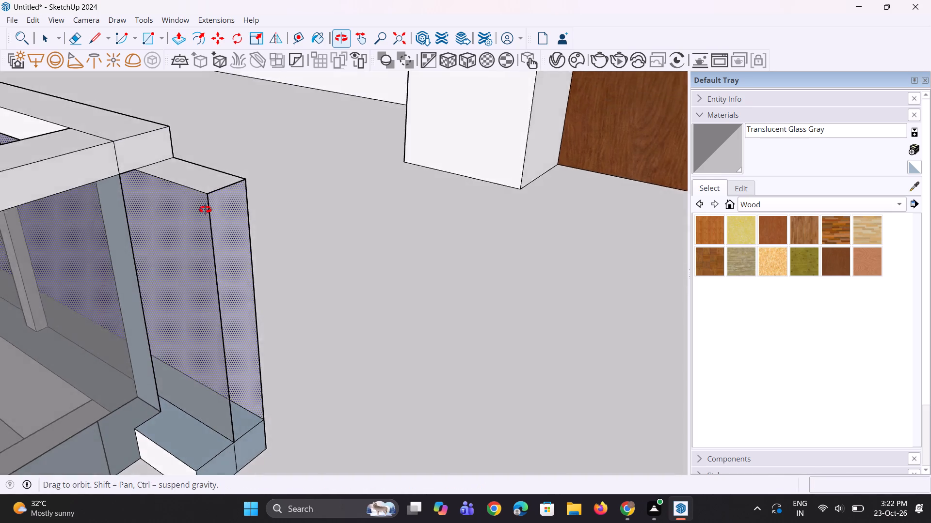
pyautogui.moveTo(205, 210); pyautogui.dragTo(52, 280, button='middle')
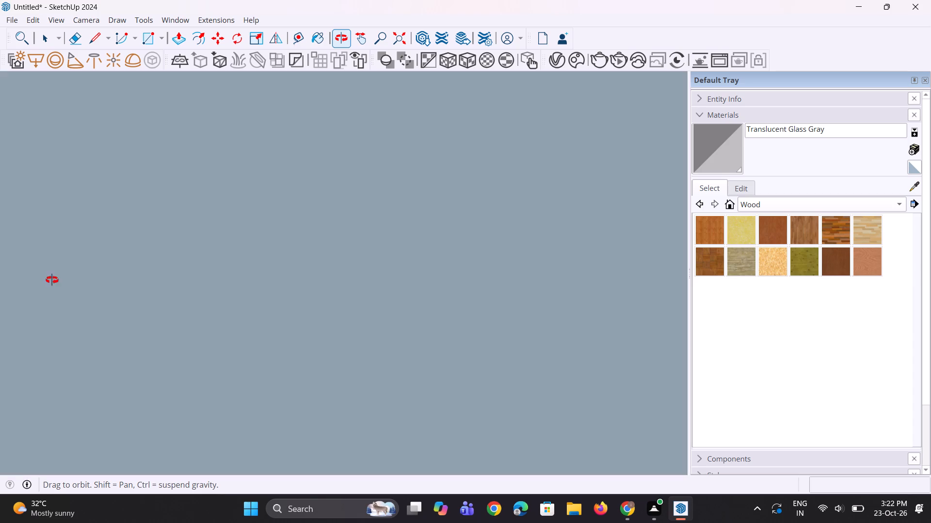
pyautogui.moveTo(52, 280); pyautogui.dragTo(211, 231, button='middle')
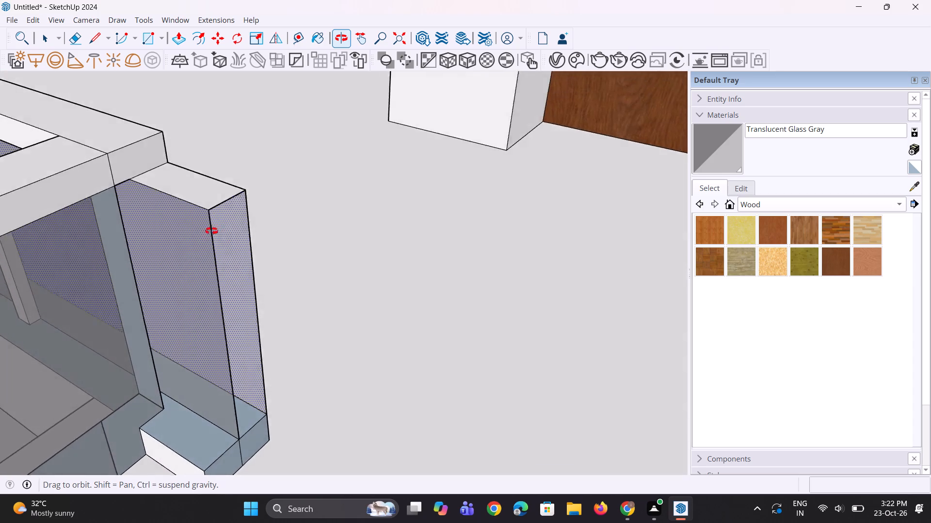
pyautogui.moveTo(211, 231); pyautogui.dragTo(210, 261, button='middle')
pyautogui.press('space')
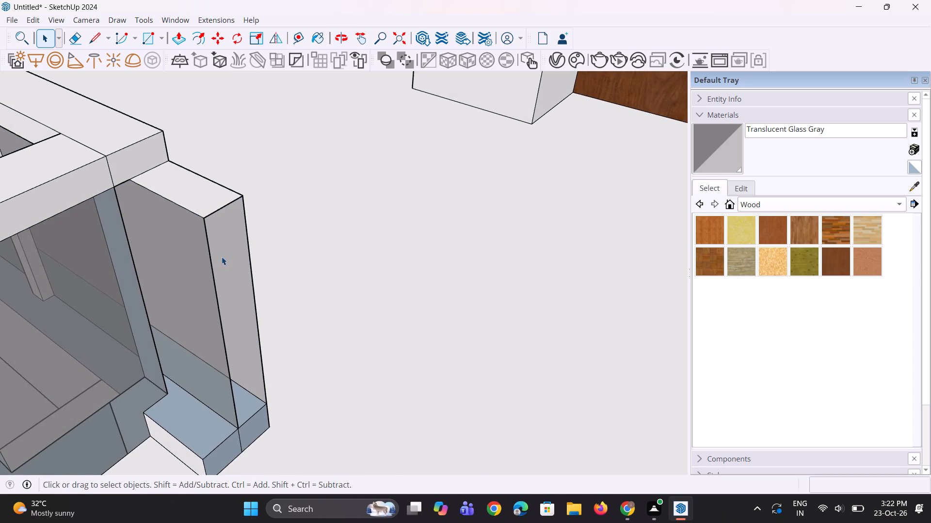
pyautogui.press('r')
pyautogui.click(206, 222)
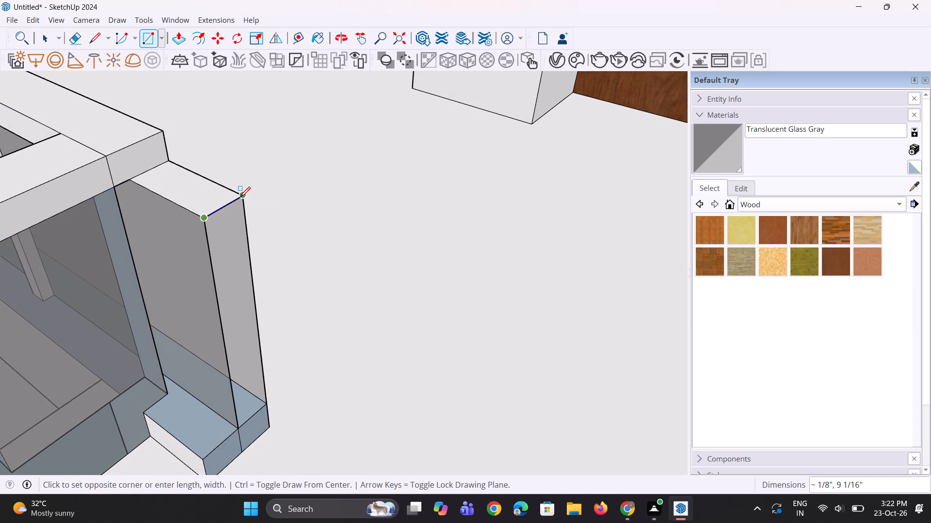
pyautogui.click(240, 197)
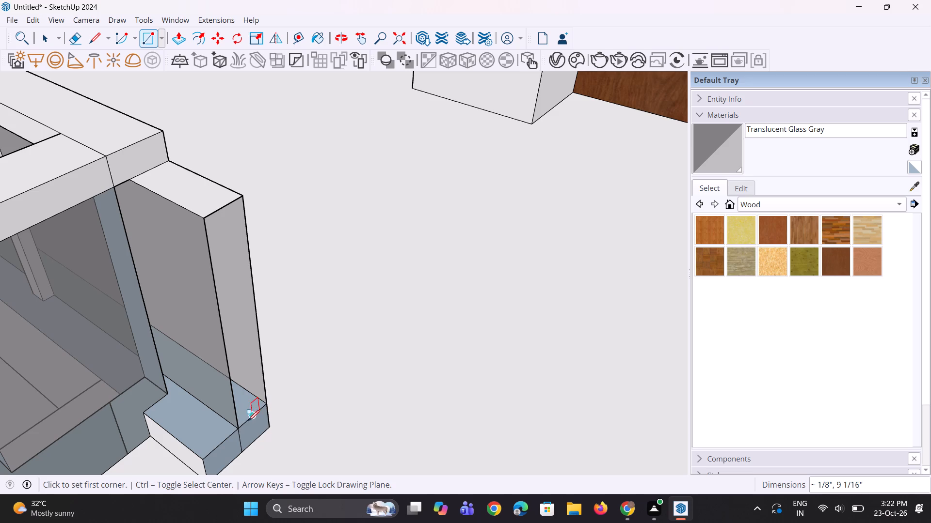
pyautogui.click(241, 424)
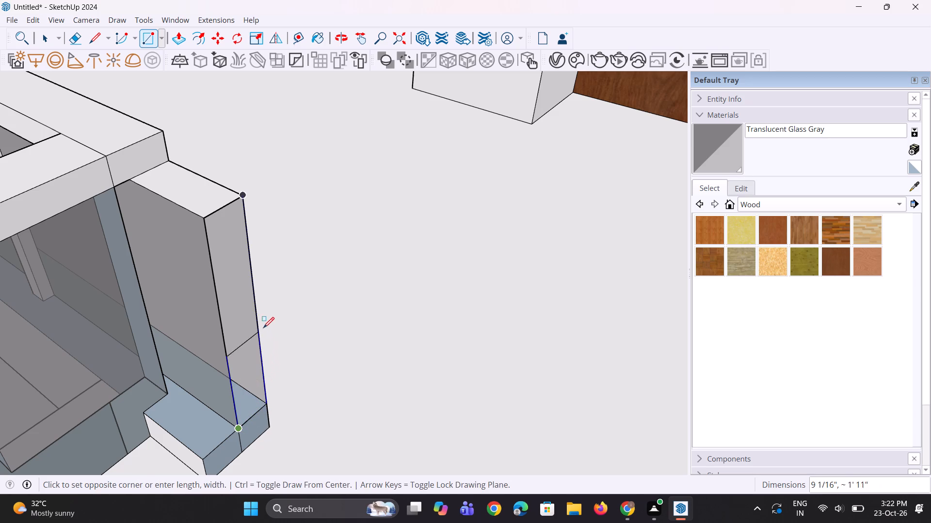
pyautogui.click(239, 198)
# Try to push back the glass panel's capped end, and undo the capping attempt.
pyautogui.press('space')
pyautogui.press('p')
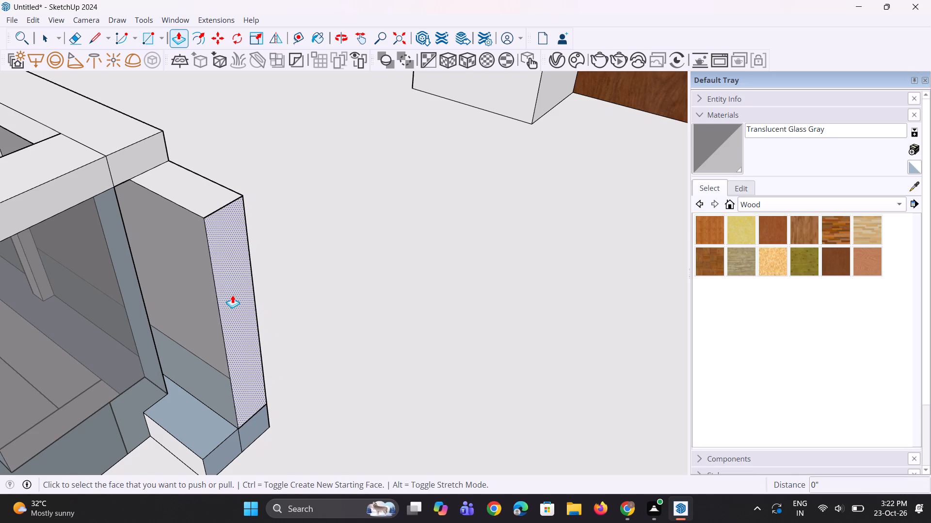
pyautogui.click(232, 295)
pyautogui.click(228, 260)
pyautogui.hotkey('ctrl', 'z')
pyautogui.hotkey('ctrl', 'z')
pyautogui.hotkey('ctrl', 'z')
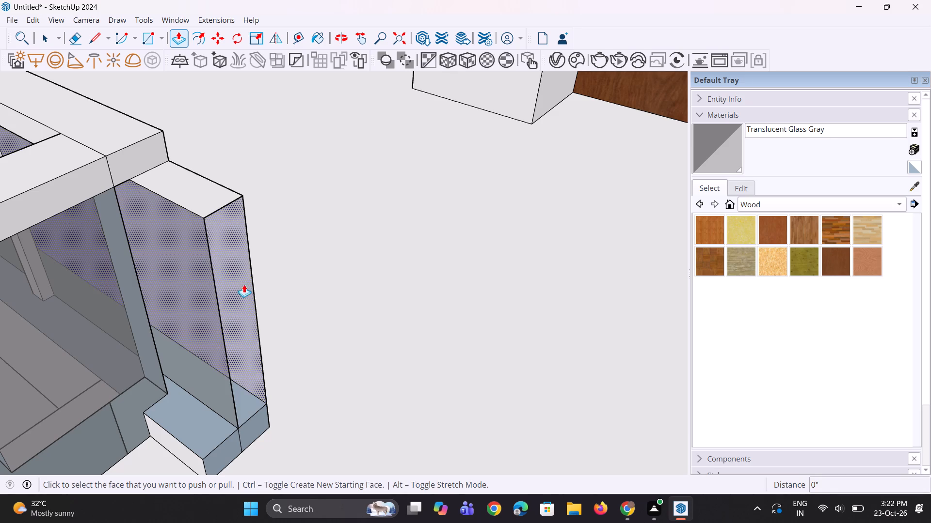
# Undo the rear top rail's push-back and push its projecting end back again by about 1' 8 1/16".
pyautogui.moveTo(257, 304); pyautogui.dragTo(238, 328, button='middle')
pyautogui.press('space')
pyautogui.scroll(7, 221, 279)
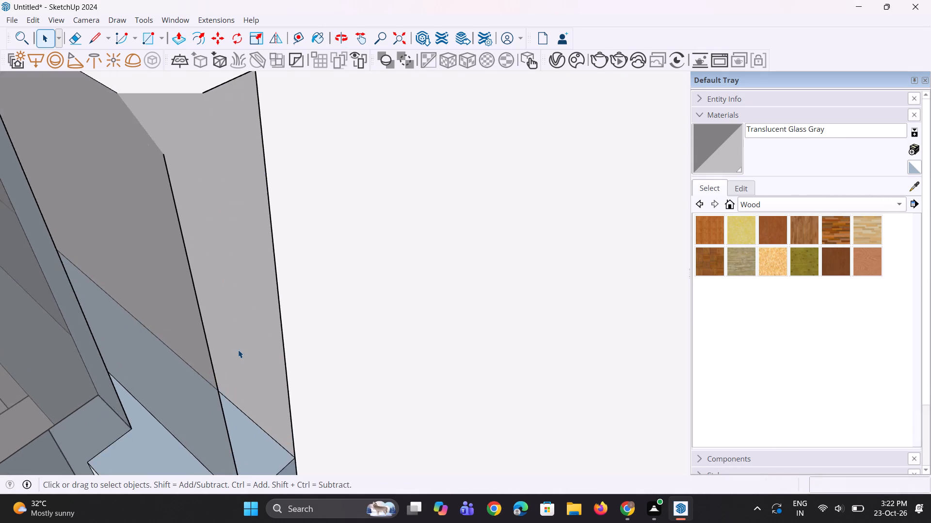
pyautogui.scroll(6, 238, 350)
pyautogui.moveTo(238, 350); pyautogui.dragTo(188, 330, button='middle')
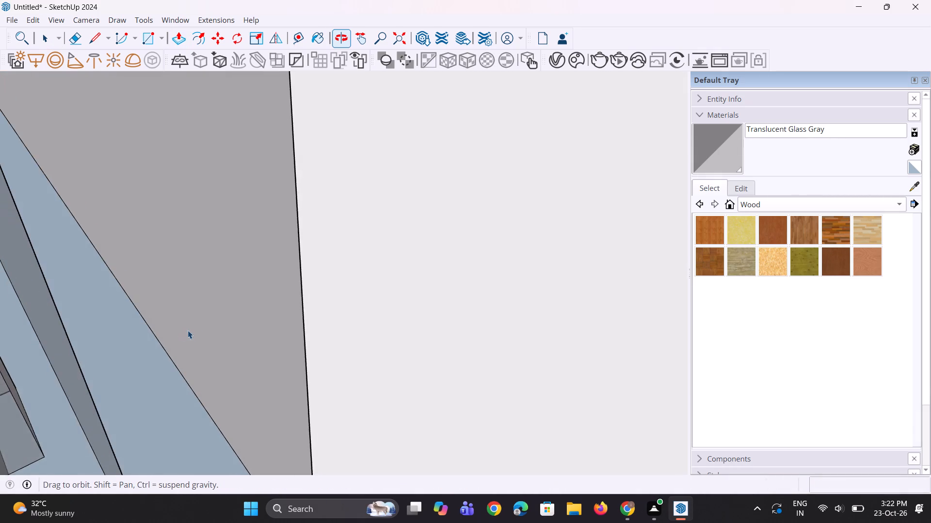
pyautogui.scroll(-12, 197, 328)
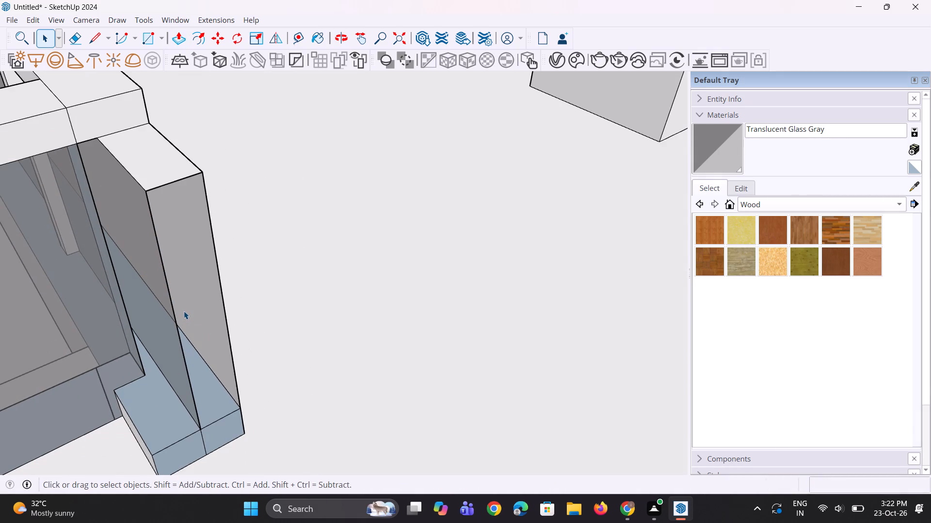
pyautogui.hotkey('ctrl', 'z')
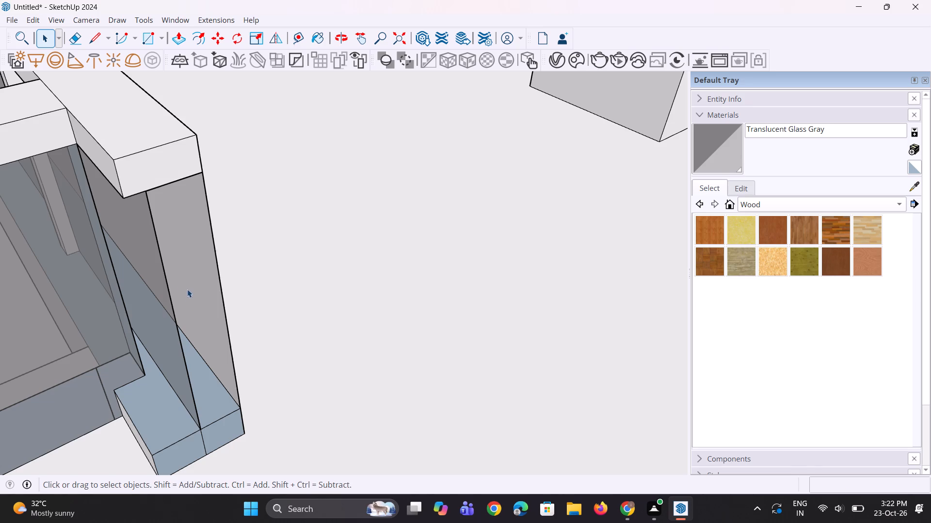
pyautogui.press('p')
pyautogui.click(163, 167)
pyautogui.click(41, 141)
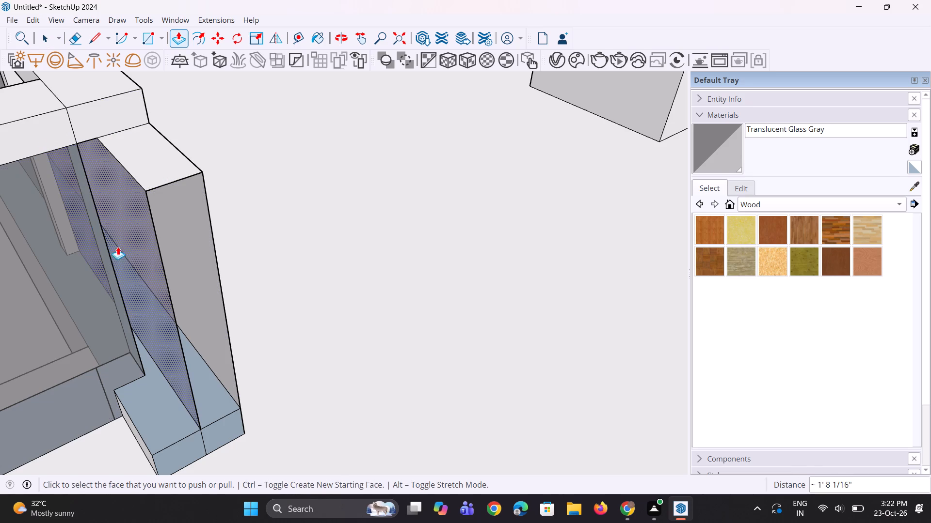
# Draw a 9 1/16" by 4' 8 1/16" rectangle over the projecting end of the rear railing's glass panel.
pyautogui.press('r')
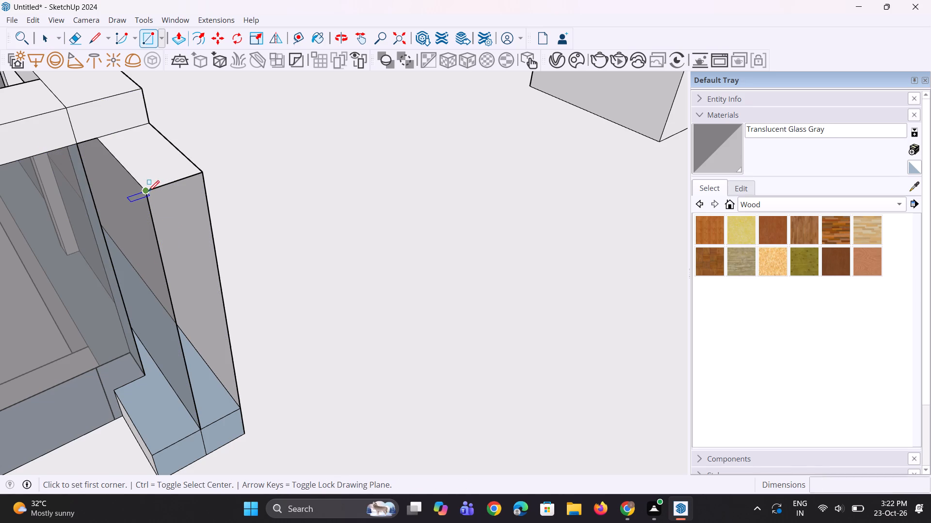
pyautogui.click(147, 190)
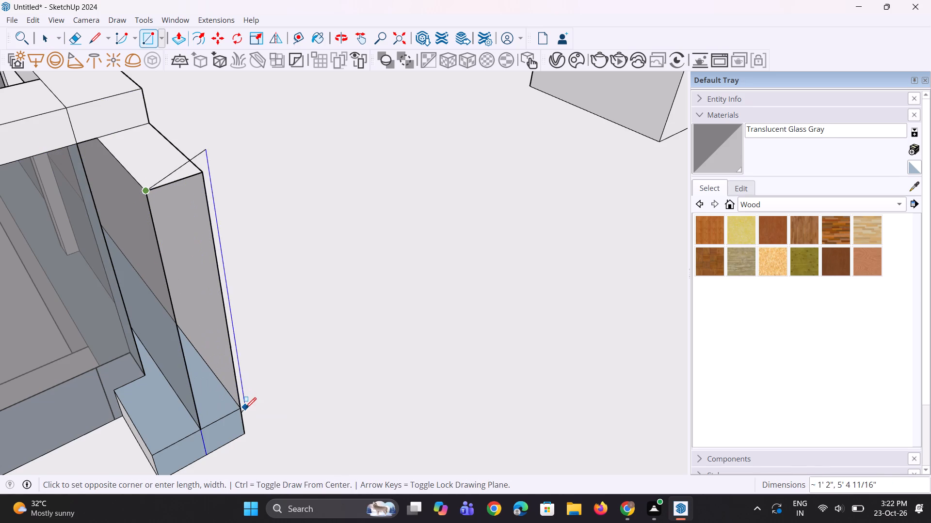
pyautogui.click(242, 409)
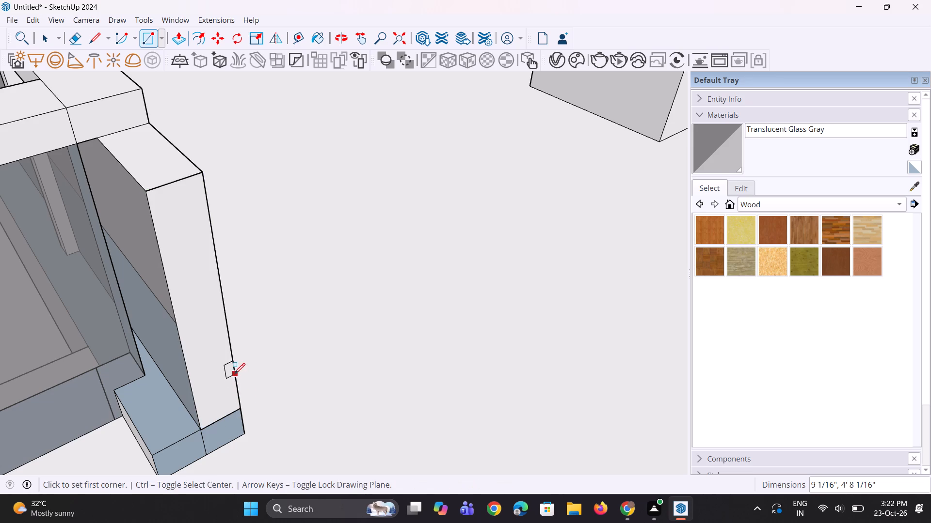
# Push the glass panel's capped end by 1/16" and try to push it further back towards the corner.
pyautogui.press('p')
pyautogui.click(214, 336)
pyautogui.click(193, 296)
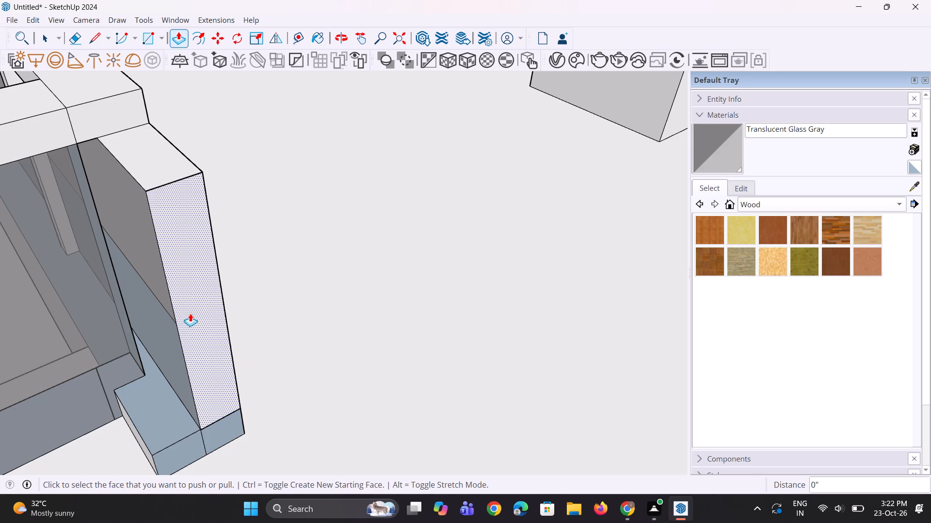
pyautogui.click(192, 323)
pyautogui.moveTo(204, 355); pyautogui.dragTo(377, 334, button='middle')
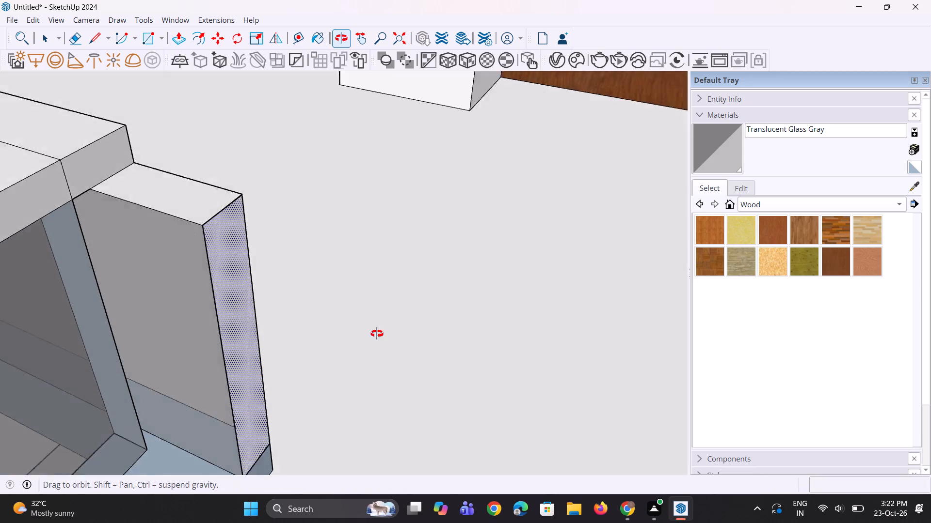
pyautogui.moveTo(377, 334); pyautogui.dragTo(383, 332, button='middle')
pyautogui.scroll(3, 310, 329)
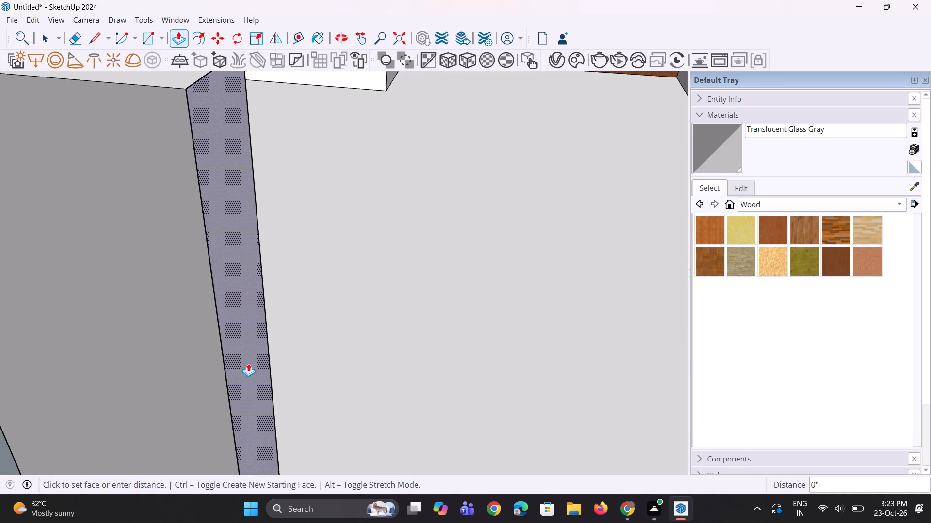
pyautogui.click(248, 385)
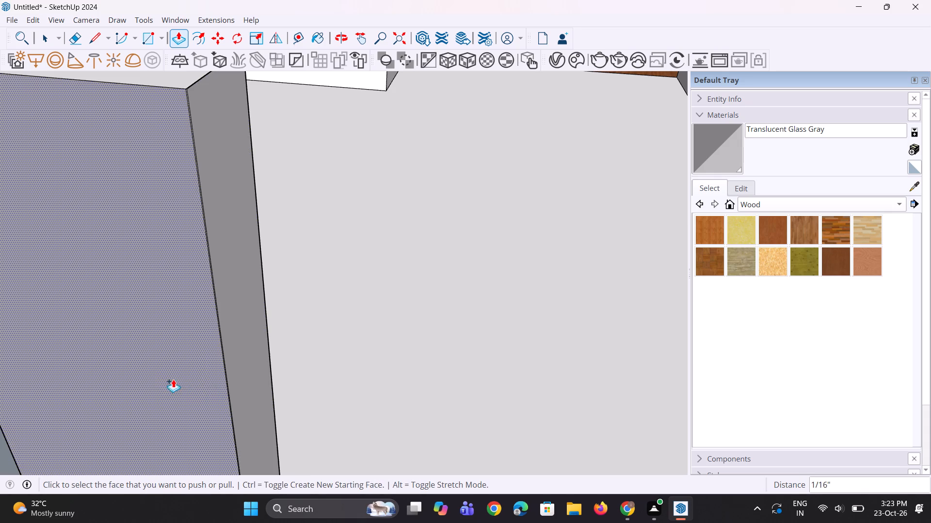
pyautogui.scroll(-5, 262, 395)
pyautogui.click(256, 383)
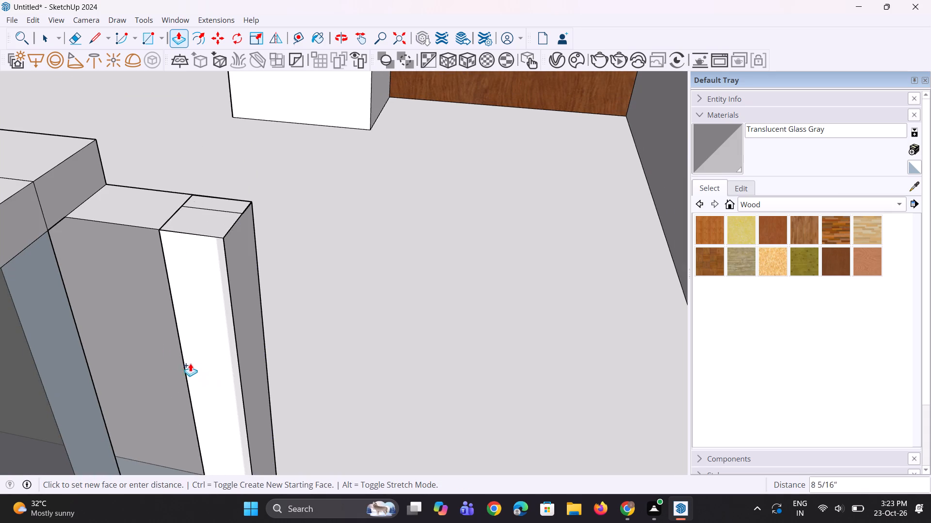
pyautogui.click(81, 335)
pyautogui.click(245, 312)
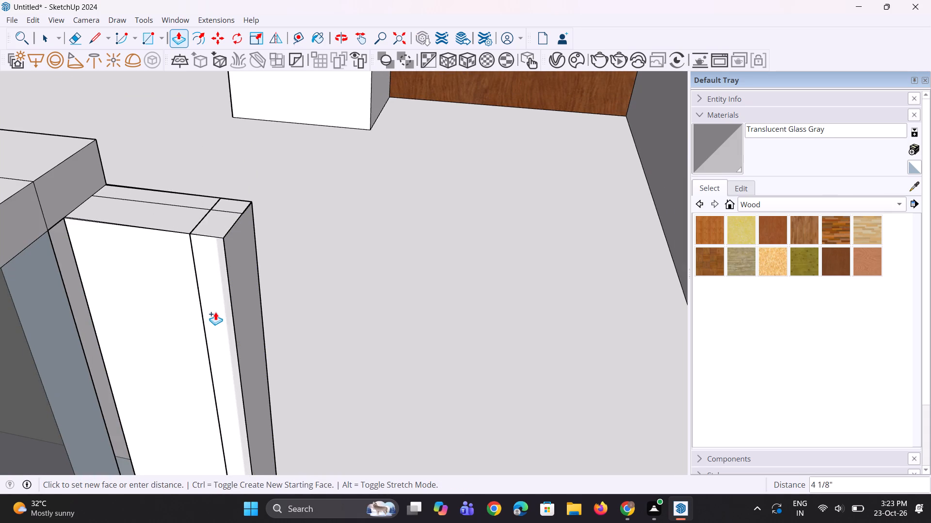
pyautogui.click(245, 323)
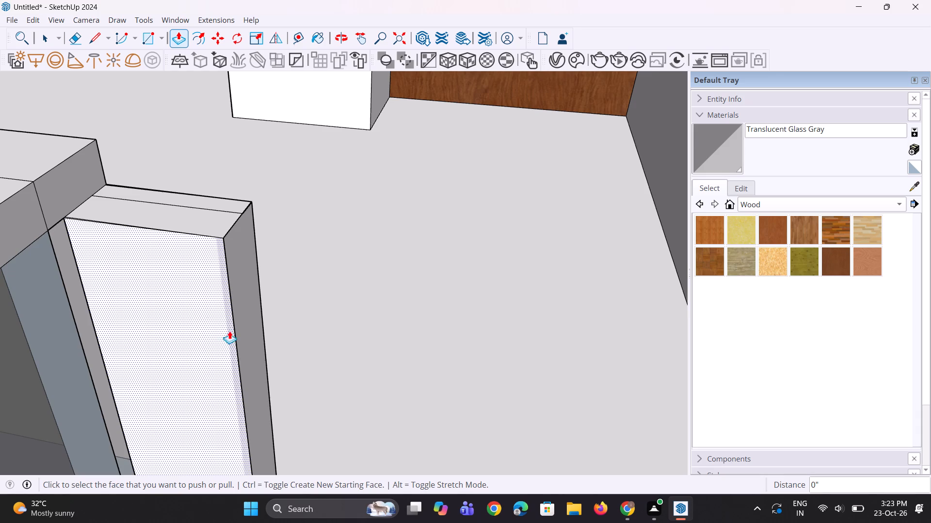
# Erase the extra edge on top of the glass panel's projecting end and the white face on its side.
pyautogui.scroll(-4, 245, 343)
pyautogui.press('e')
pyautogui.click(227, 254)
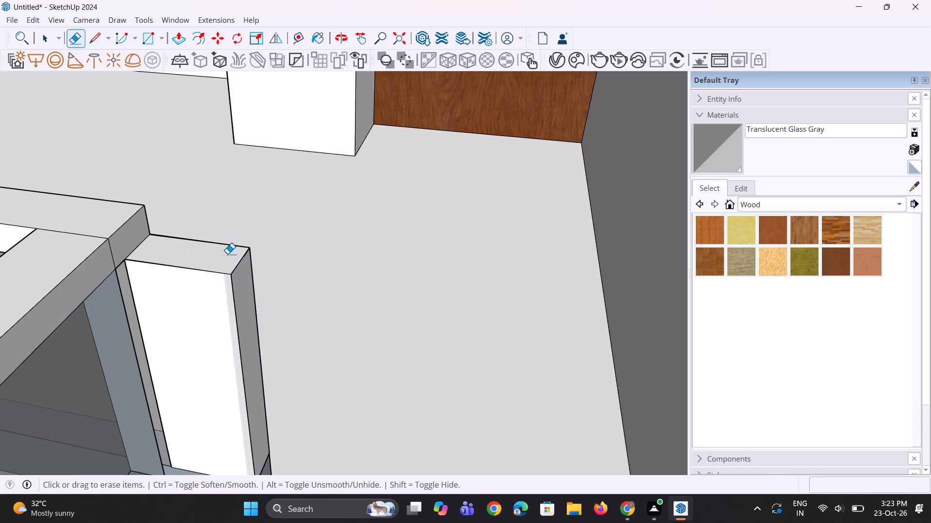
pyautogui.scroll(2, 113, 291)
pyautogui.click(138, 296)
pyautogui.scroll(-5, 162, 329)
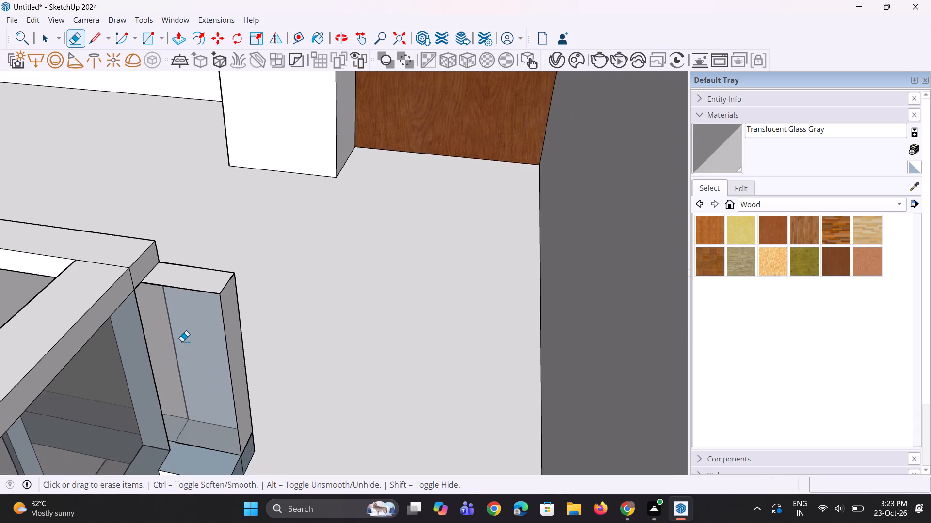
pyautogui.moveTo(199, 354); pyautogui.dragTo(150, 388, button='middle')
pyautogui.scroll(3, 229, 369)
pyautogui.press('space')
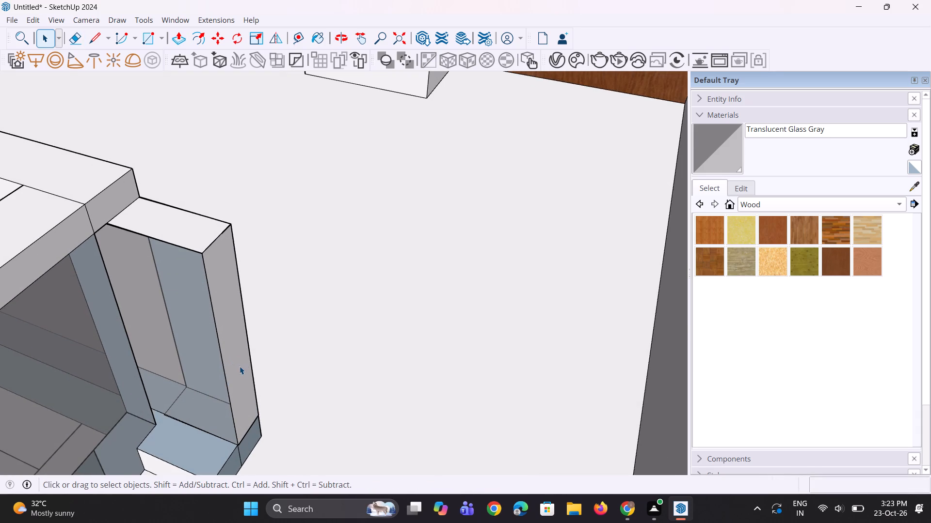
# Paint the glass panel's capped end face with Translucent Glass Gray.
pyautogui.press('space')
pyautogui.moveTo(723, 154); pyautogui.dragTo(716, 159)
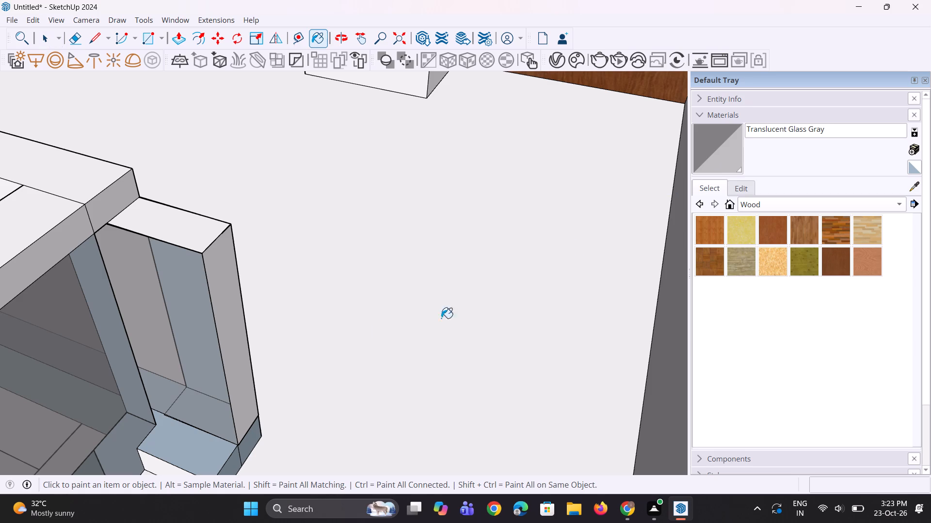
pyautogui.click(234, 337)
pyautogui.scroll(-3, 234, 407)
pyautogui.press('space')
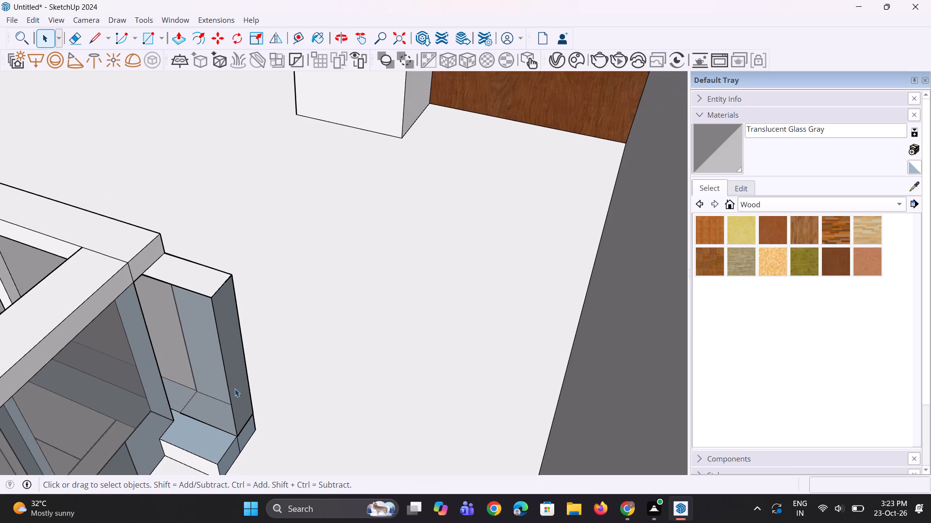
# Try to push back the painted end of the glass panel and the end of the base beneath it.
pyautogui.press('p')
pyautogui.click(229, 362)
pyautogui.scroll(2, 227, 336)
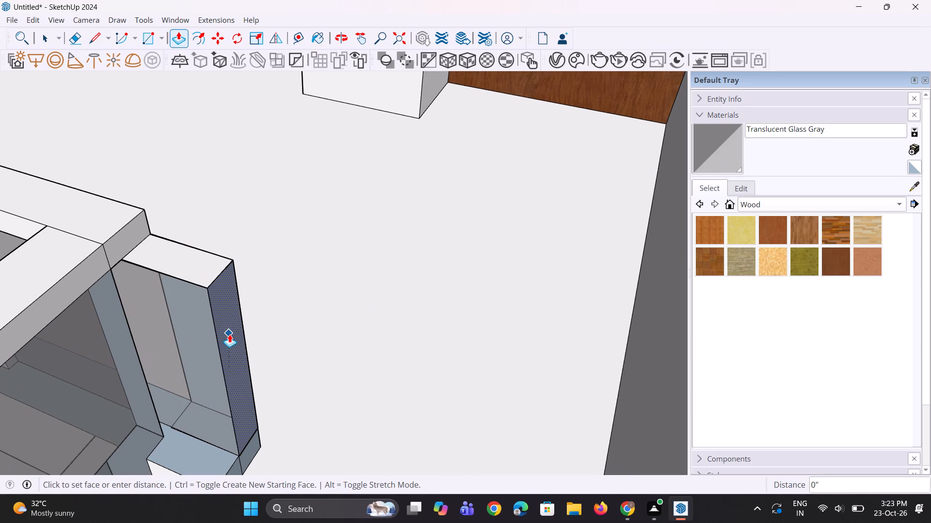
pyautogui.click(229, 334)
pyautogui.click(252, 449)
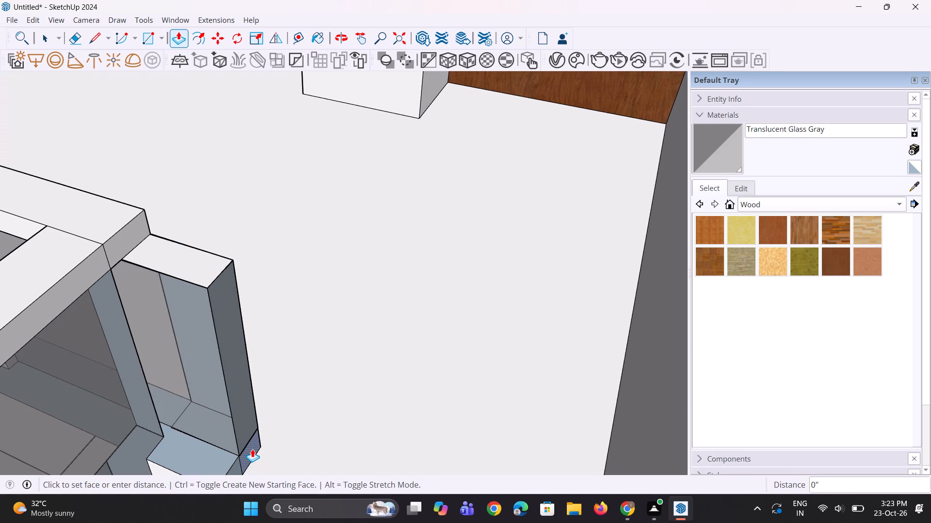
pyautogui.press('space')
# Examine the whole model and the corner where the rear railing meets the side parapet.
pyautogui.scroll(-7, 180, 411)
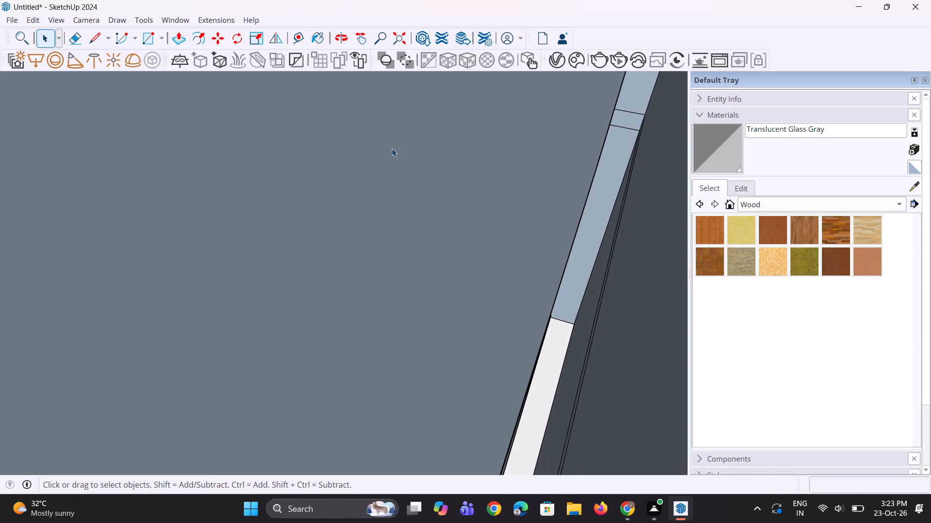
pyautogui.press('space')
pyautogui.click(404, 43)
pyautogui.scroll(-2, 378, 26)
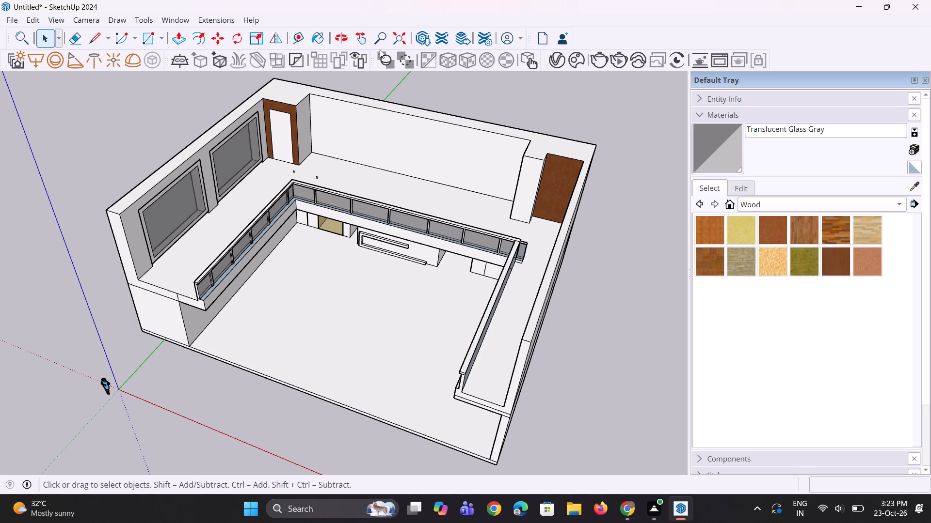
pyautogui.scroll(-2, 432, 31)
pyautogui.scroll(4, 547, 218)
pyautogui.scroll(12, 515, 271)
pyautogui.moveTo(582, 287); pyautogui.dragTo(518, 293, button='middle')
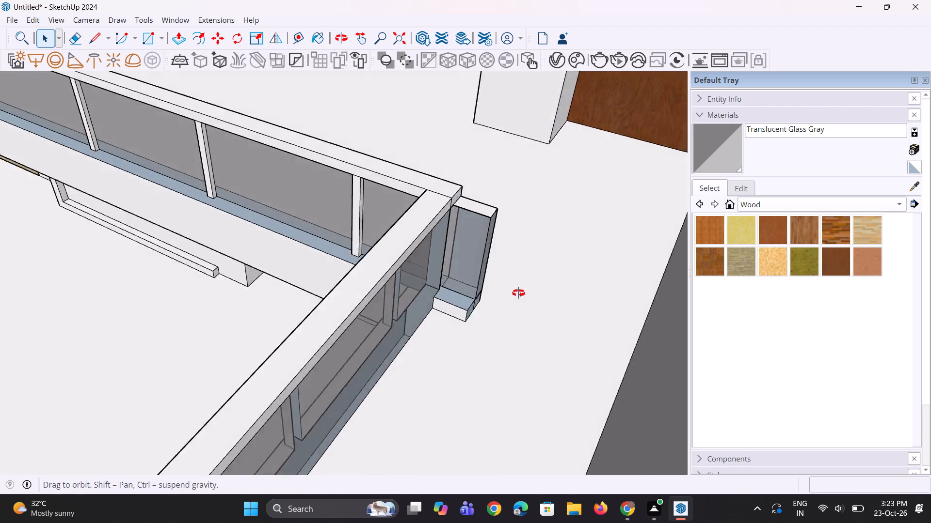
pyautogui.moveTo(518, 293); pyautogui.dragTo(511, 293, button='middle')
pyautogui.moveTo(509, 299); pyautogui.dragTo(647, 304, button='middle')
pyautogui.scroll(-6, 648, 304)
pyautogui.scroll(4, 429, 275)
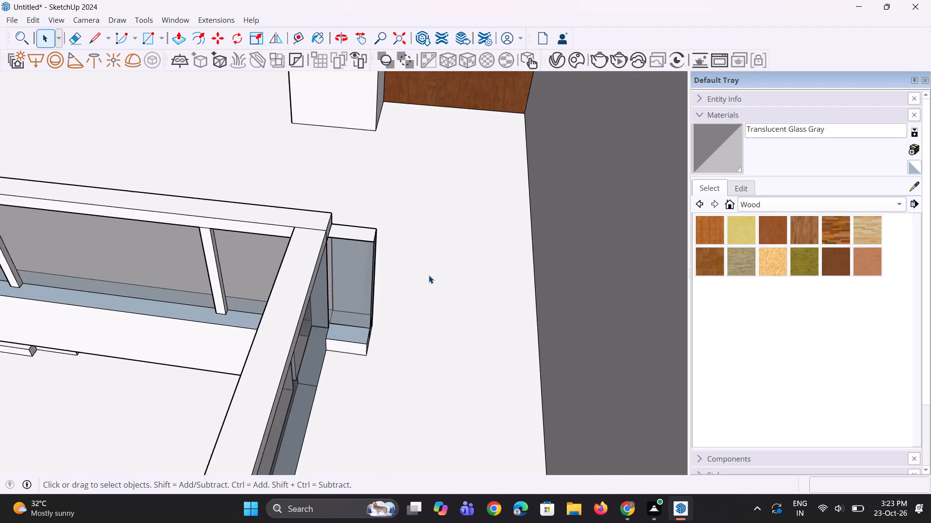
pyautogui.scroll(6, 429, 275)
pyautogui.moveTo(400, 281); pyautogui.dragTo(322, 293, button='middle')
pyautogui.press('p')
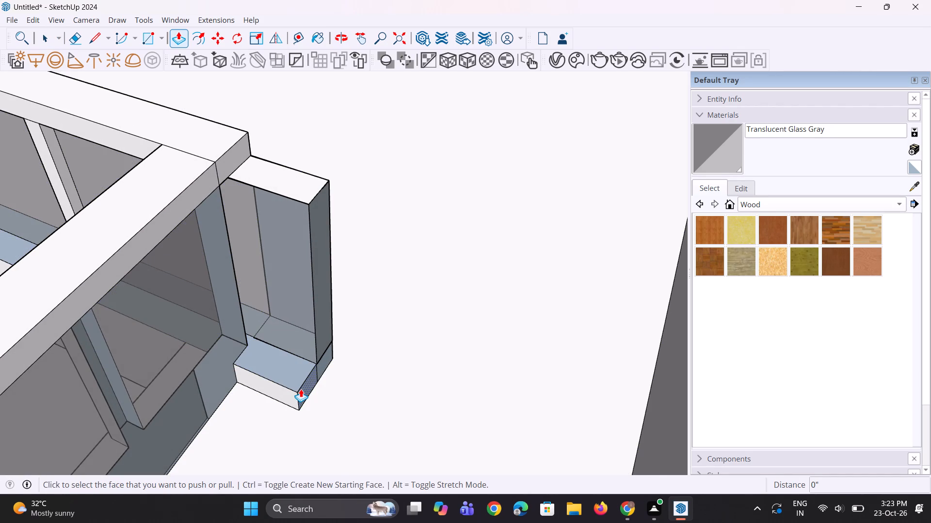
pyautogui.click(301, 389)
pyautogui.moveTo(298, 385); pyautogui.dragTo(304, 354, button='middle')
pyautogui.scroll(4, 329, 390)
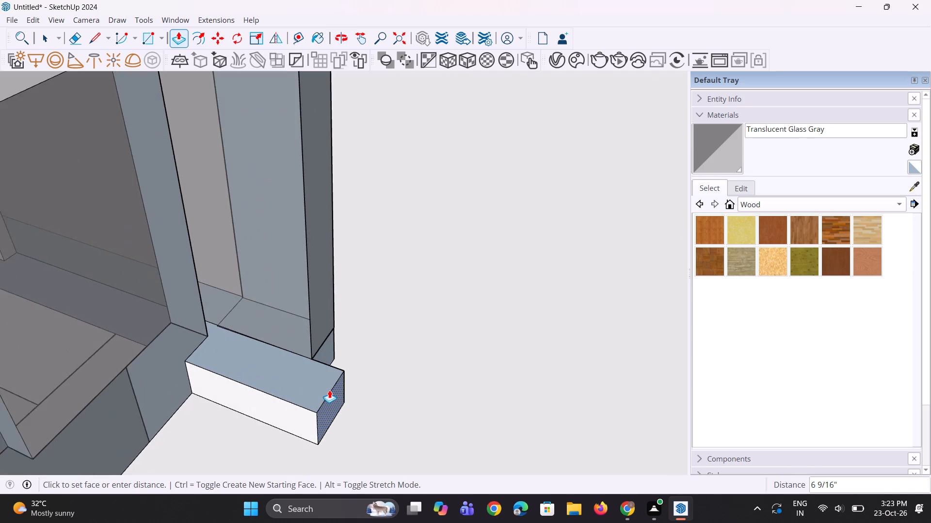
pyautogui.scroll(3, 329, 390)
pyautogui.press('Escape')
# Erase the vertical seam on the end face of the base beneath the glass panel.
pyautogui.scroll(6, 320, 385)
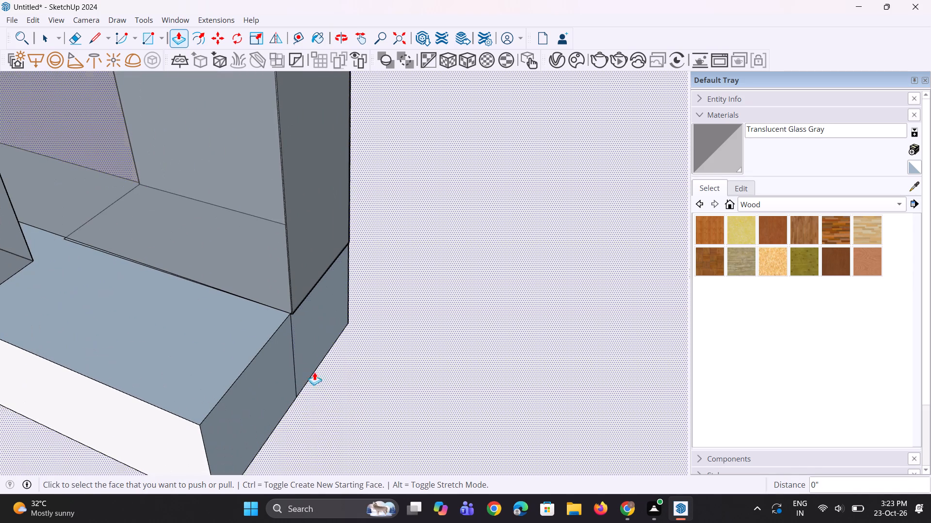
pyautogui.press('e')
pyautogui.click(293, 350)
# Erase the sliver edges and thin white strip at the near bottom corner of the glass panel's end.
pyautogui.click(311, 295)
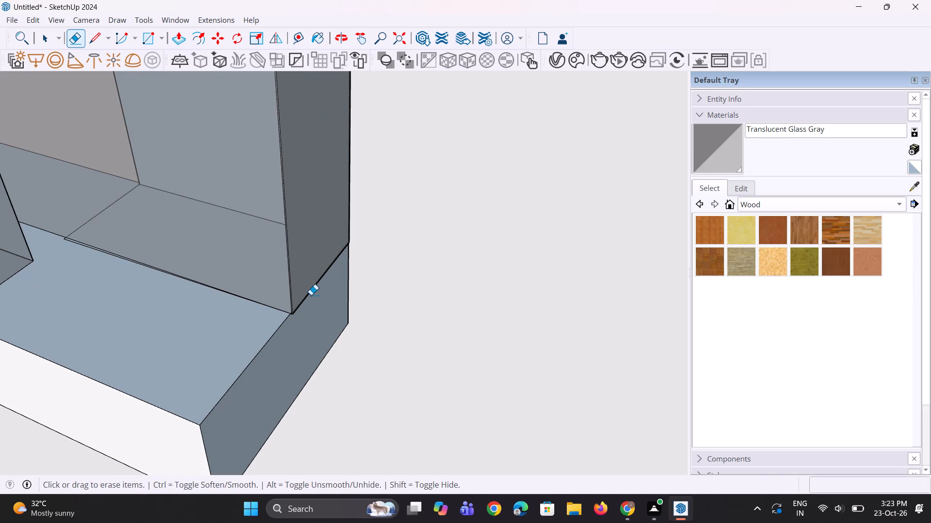
pyautogui.click(311, 295)
pyautogui.scroll(20, 311, 295)
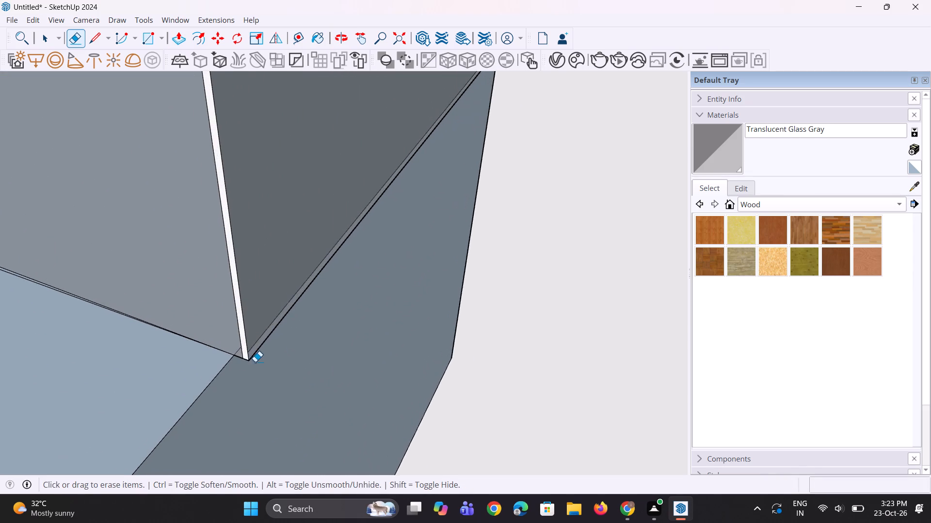
pyautogui.scroll(6, 255, 362)
pyautogui.click(257, 340)
pyautogui.scroll(-6, 245, 353)
pyautogui.scroll(1, 245, 354)
pyautogui.moveTo(245, 354); pyautogui.dragTo(239, 351, button='middle')
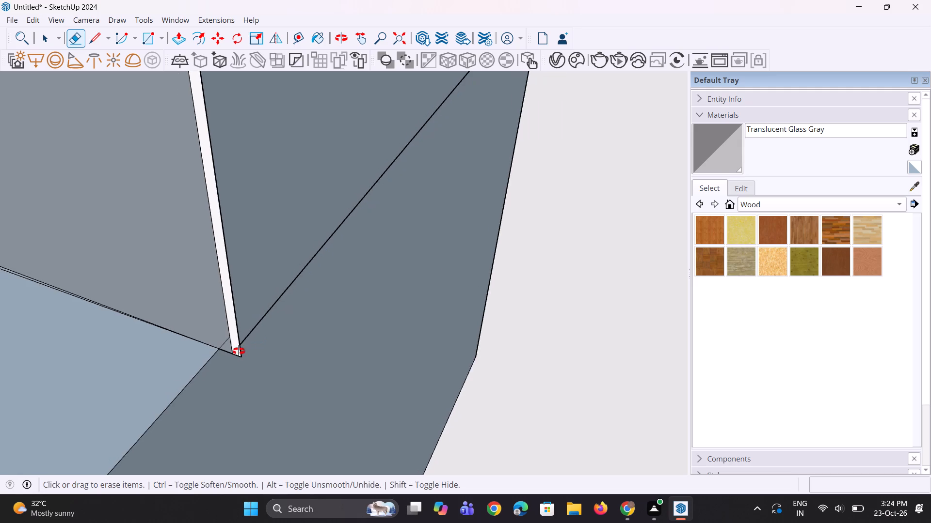
pyautogui.moveTo(239, 351); pyautogui.dragTo(236, 350, button='middle')
pyautogui.click(238, 343)
pyautogui.scroll(-5, 238, 343)
pyautogui.click(239, 353)
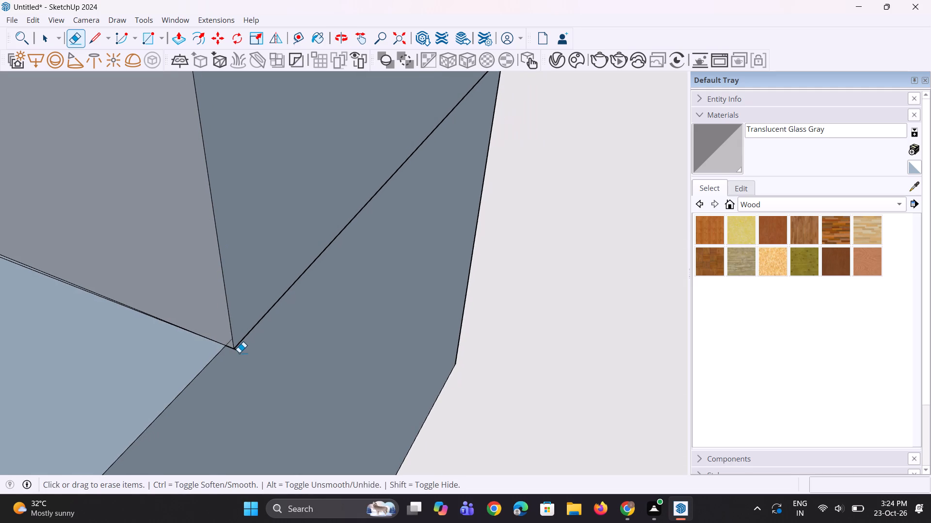
# Erase the thin projecting strip and its leftover edge stub at the far bottom corner of the glass panel's end.
pyautogui.scroll(-12, 265, 355)
pyautogui.scroll(8, 404, 205)
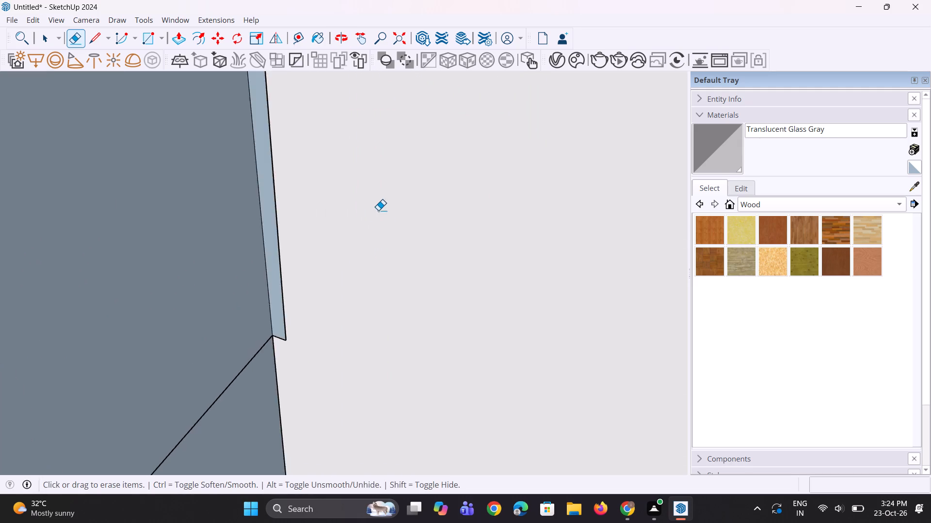
pyautogui.scroll(3, 378, 210)
pyautogui.scroll(-4, 311, 255)
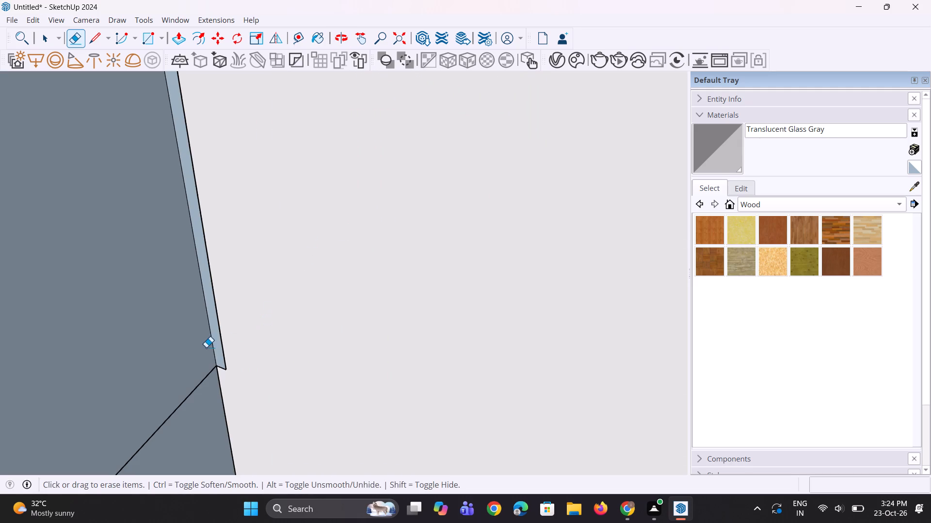
pyautogui.click(224, 348)
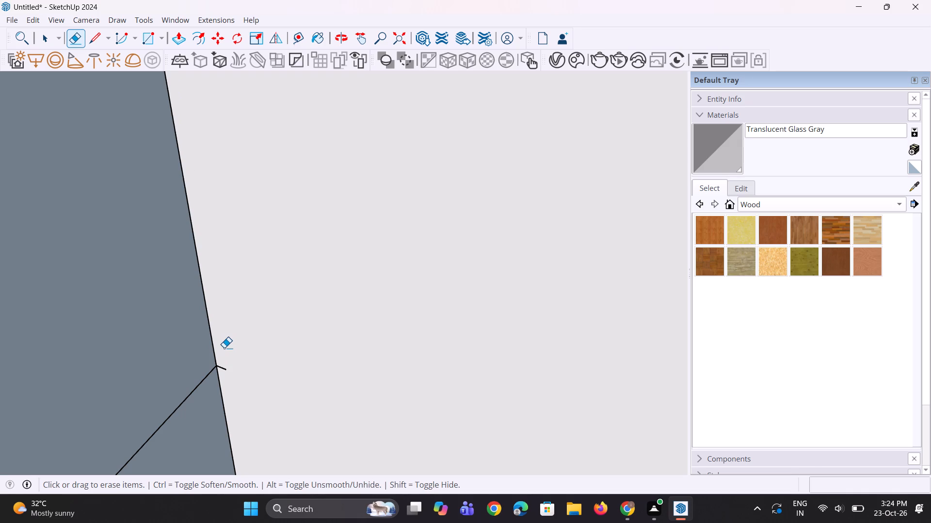
pyautogui.click(225, 369)
# Erase the outer sliver edge along the top of the glass panel's end face.
pyautogui.scroll(-17, 316, 356)
pyautogui.scroll(-5, 356, 337)
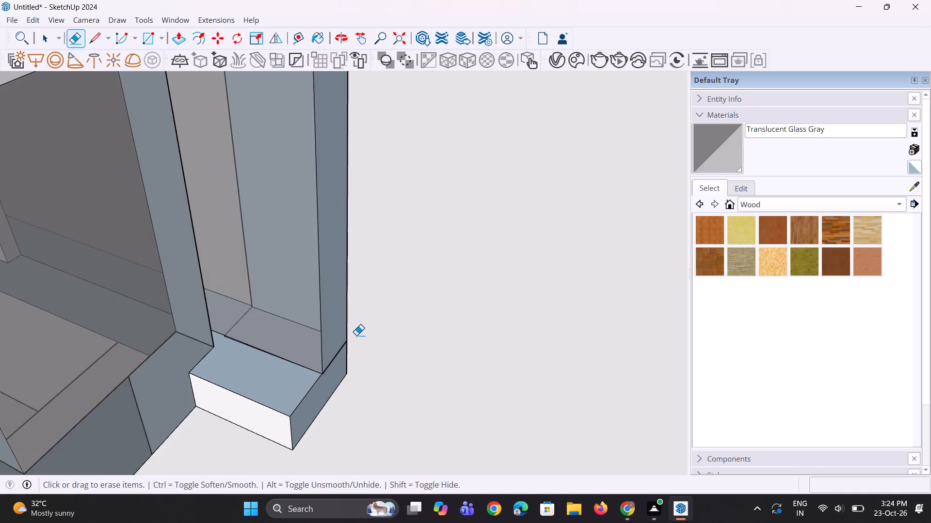
pyautogui.scroll(-4, 356, 334)
pyautogui.scroll(6, 370, 161)
pyautogui.scroll(8, 273, 166)
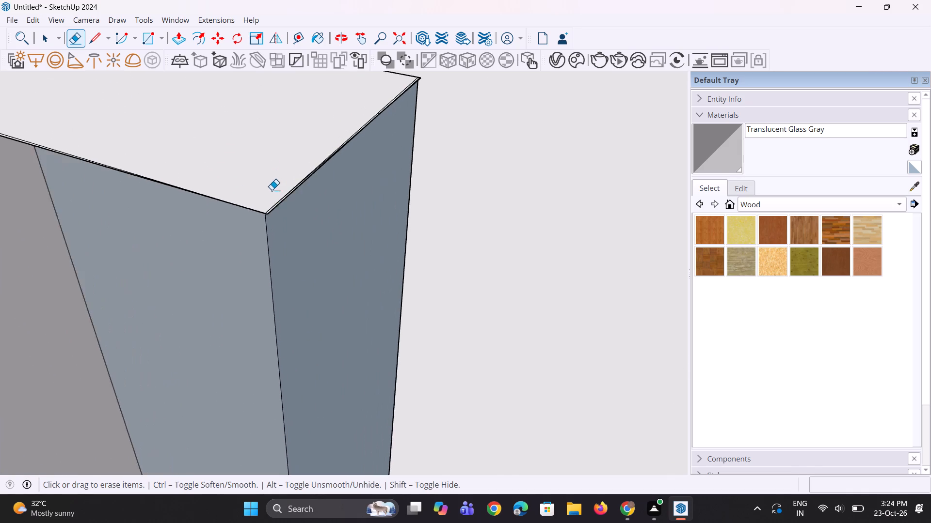
pyautogui.scroll(14, 272, 190)
pyautogui.click(275, 203)
pyautogui.click(275, 197)
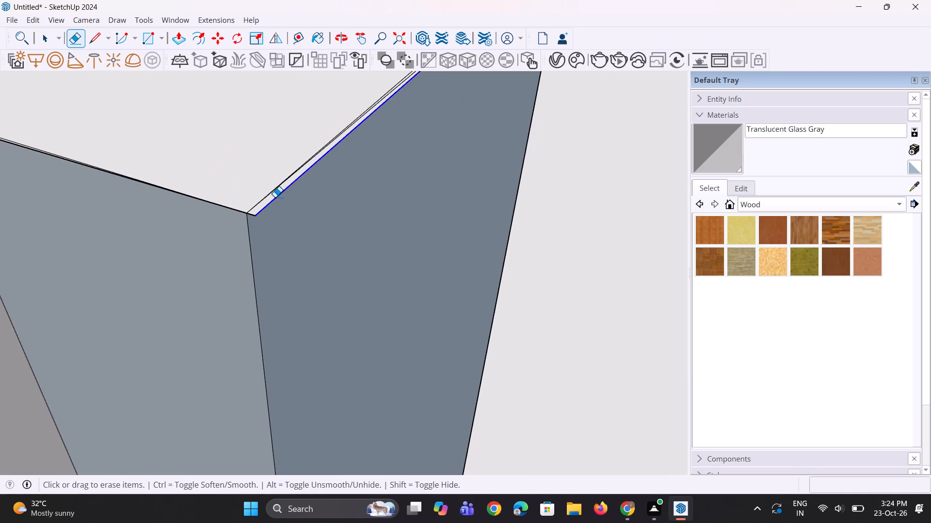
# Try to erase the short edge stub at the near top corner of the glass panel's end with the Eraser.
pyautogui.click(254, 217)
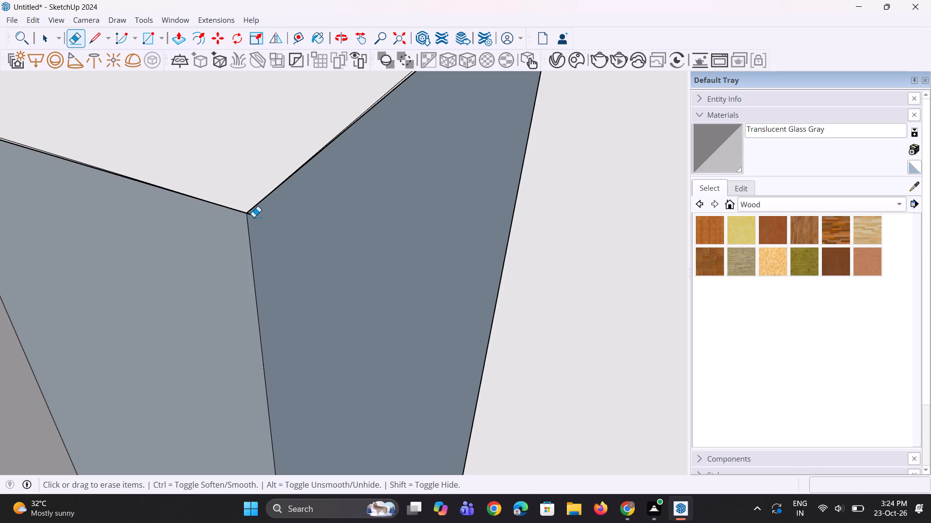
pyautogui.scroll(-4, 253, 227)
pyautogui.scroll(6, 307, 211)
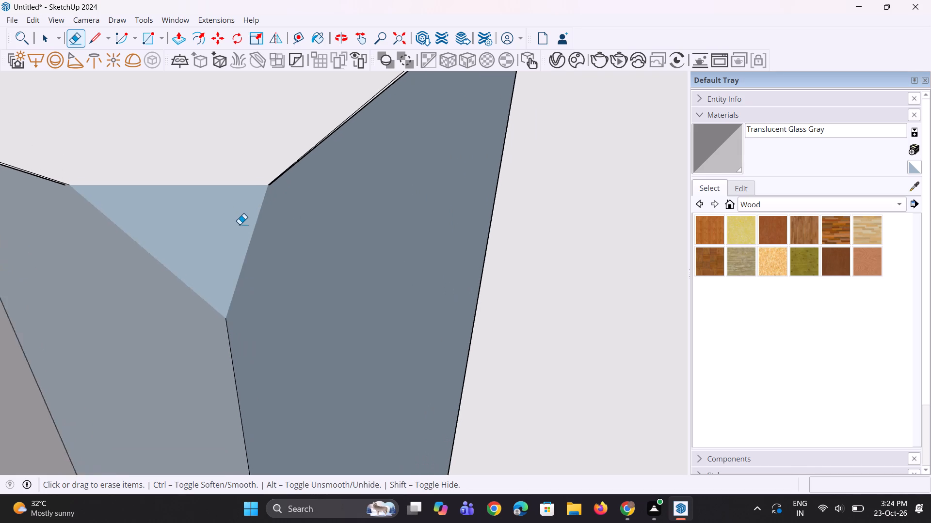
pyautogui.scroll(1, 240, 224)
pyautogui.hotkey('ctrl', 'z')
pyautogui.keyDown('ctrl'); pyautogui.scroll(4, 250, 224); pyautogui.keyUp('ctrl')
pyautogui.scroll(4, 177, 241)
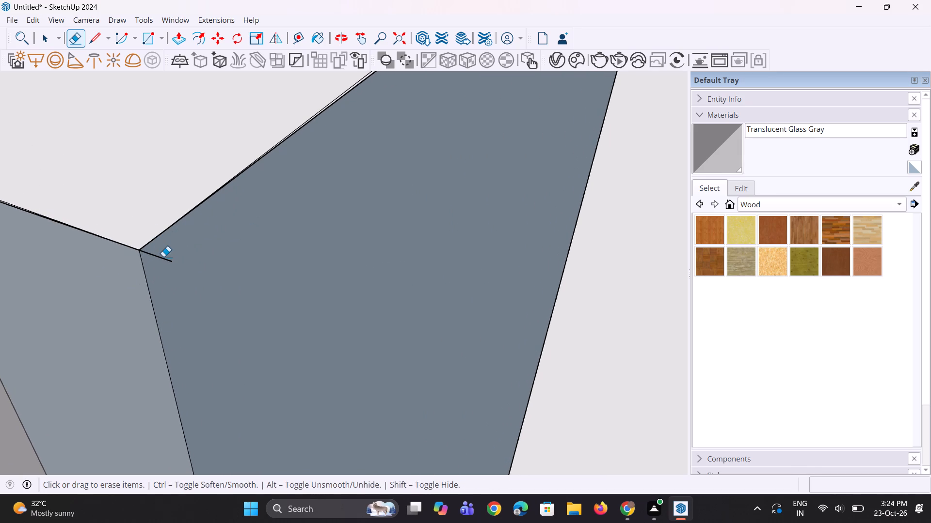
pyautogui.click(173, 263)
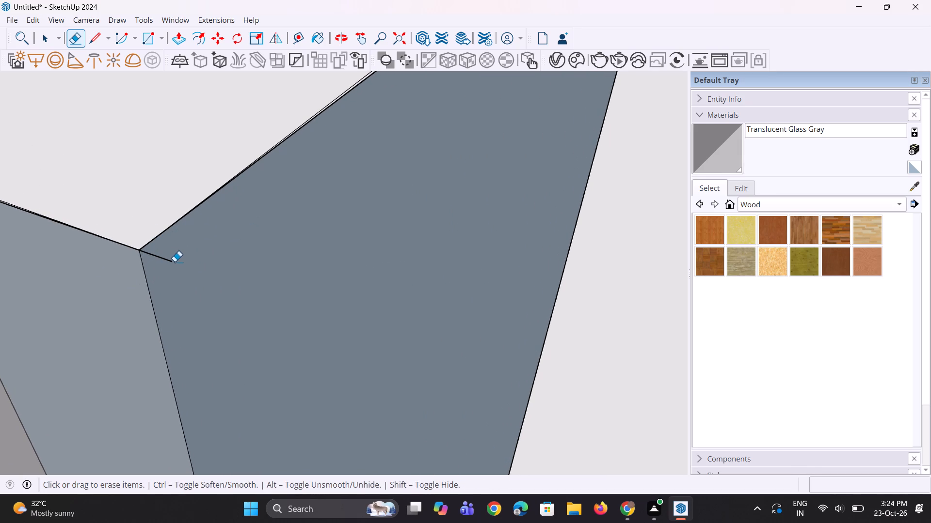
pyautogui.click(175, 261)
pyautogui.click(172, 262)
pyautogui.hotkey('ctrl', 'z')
# Select and delete the short edge stub at the near top corner of the glass panel's end.
pyautogui.keyDown('ctrl'); pyautogui.scroll(2, 172, 262); pyautogui.keyUp('ctrl')
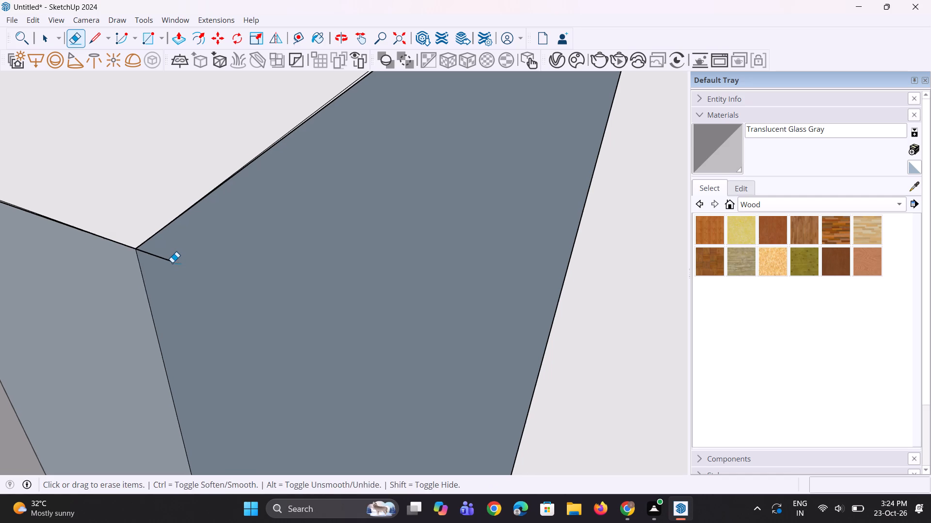
pyautogui.keyDown('ctrl'); pyautogui.scroll(1, 172, 262); pyautogui.keyUp('ctrl')
pyautogui.press('space')
pyautogui.press('space')
pyautogui.press('space')
pyautogui.click(172, 262)
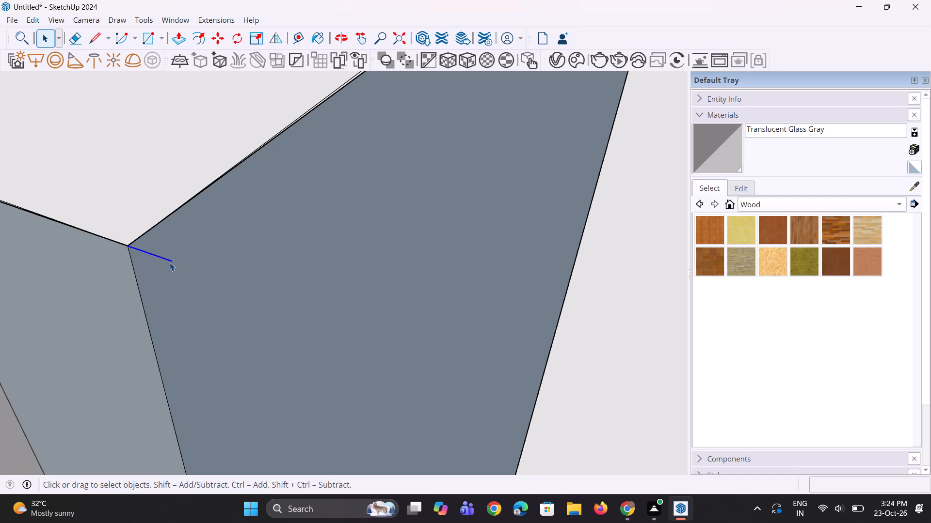
pyautogui.press('Delete')
# Delete the sliver edges and leftover stubs at the far top corner of the glass panel's end.
pyautogui.scroll(-18, 170, 262)
pyautogui.scroll(-4, 170, 262)
pyautogui.scroll(2, 274, 184)
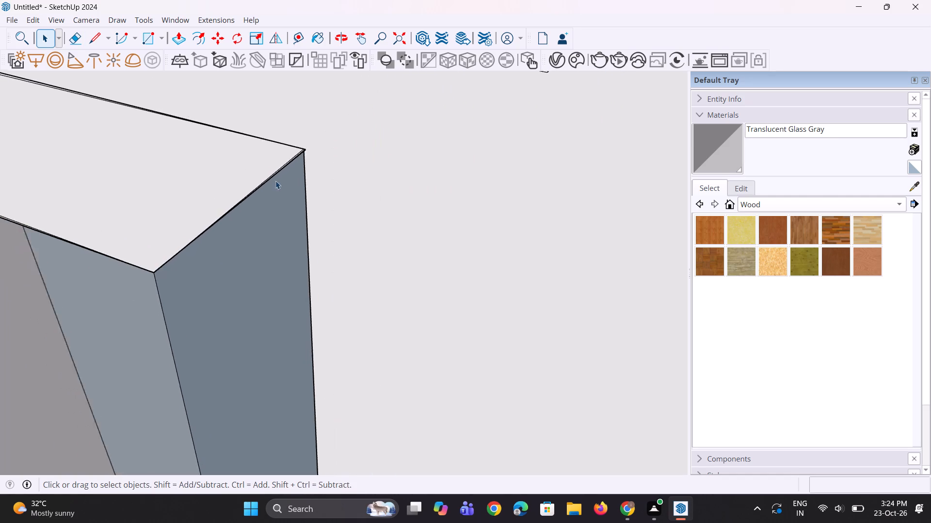
pyautogui.scroll(18, 275, 181)
pyautogui.click(321, 149)
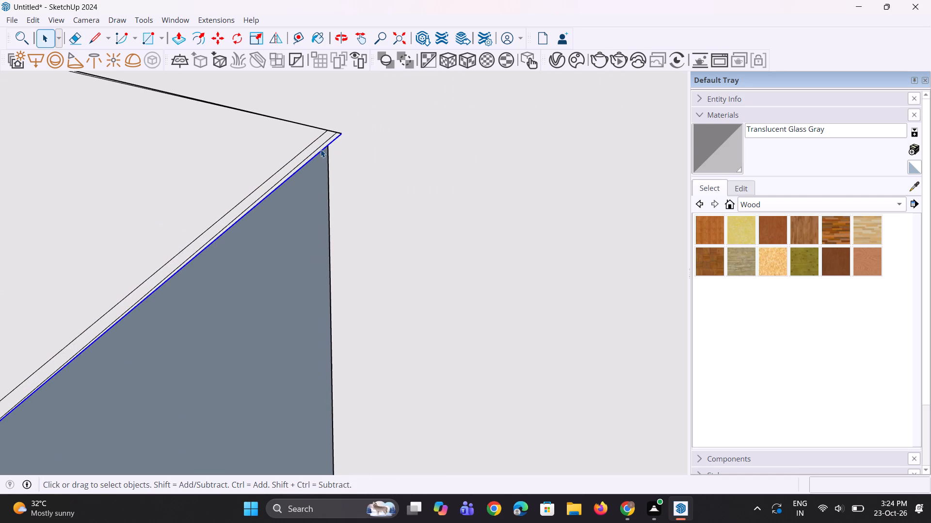
pyautogui.press('Delete')
pyautogui.click(321, 141)
pyautogui.press('Delete')
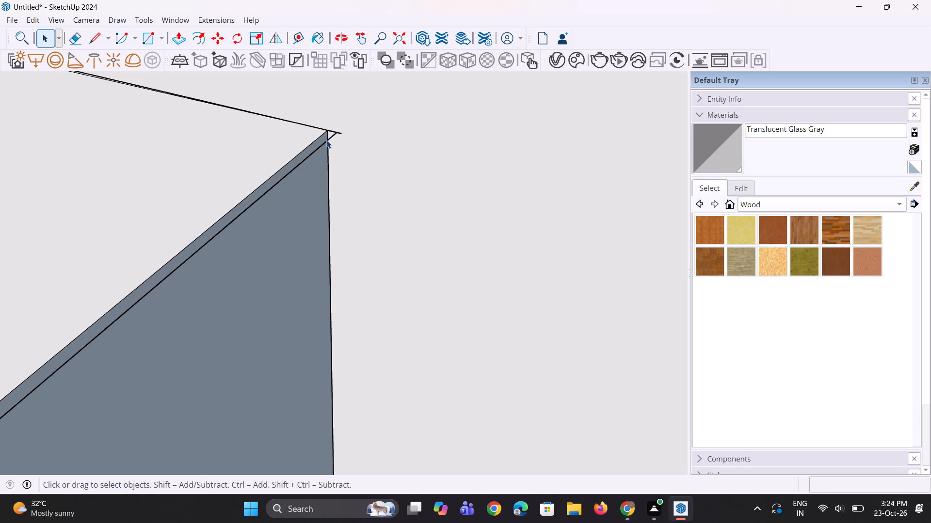
pyautogui.click(332, 138)
pyautogui.press('Delete')
pyautogui.click(335, 132)
pyautogui.press('Delete')
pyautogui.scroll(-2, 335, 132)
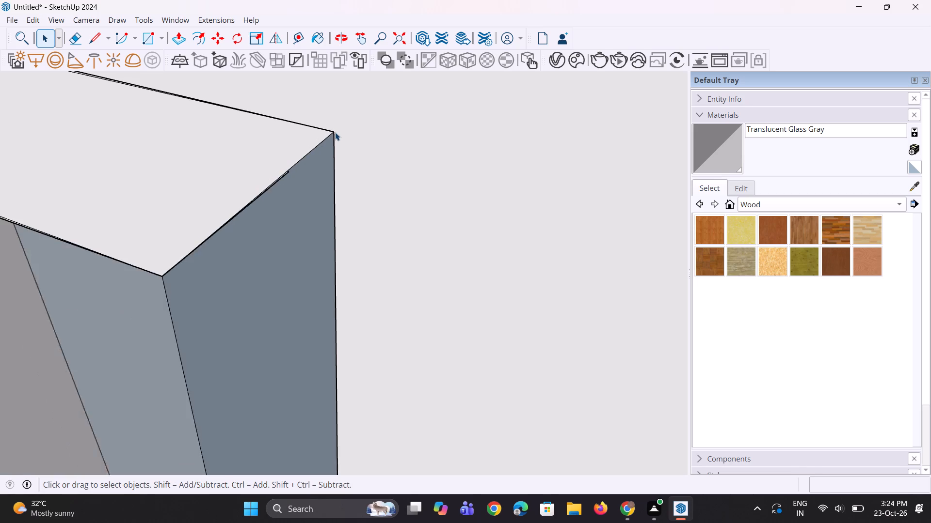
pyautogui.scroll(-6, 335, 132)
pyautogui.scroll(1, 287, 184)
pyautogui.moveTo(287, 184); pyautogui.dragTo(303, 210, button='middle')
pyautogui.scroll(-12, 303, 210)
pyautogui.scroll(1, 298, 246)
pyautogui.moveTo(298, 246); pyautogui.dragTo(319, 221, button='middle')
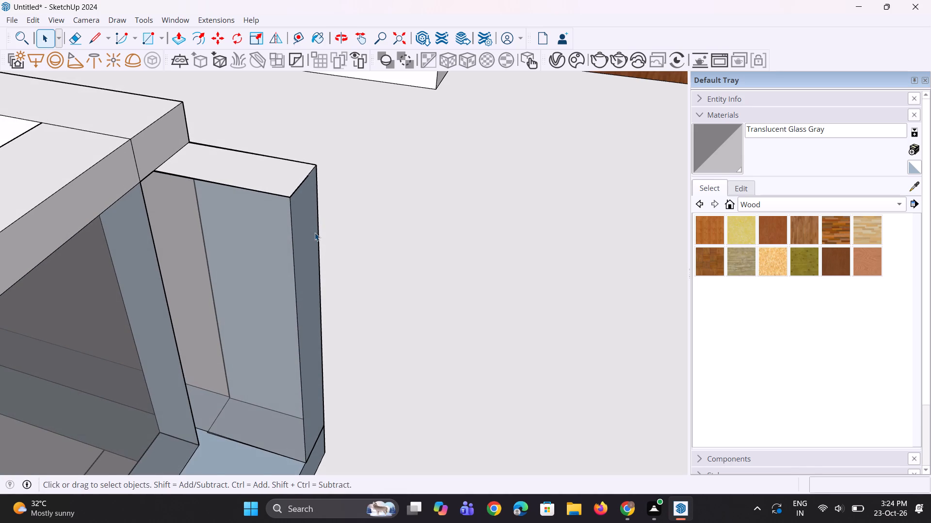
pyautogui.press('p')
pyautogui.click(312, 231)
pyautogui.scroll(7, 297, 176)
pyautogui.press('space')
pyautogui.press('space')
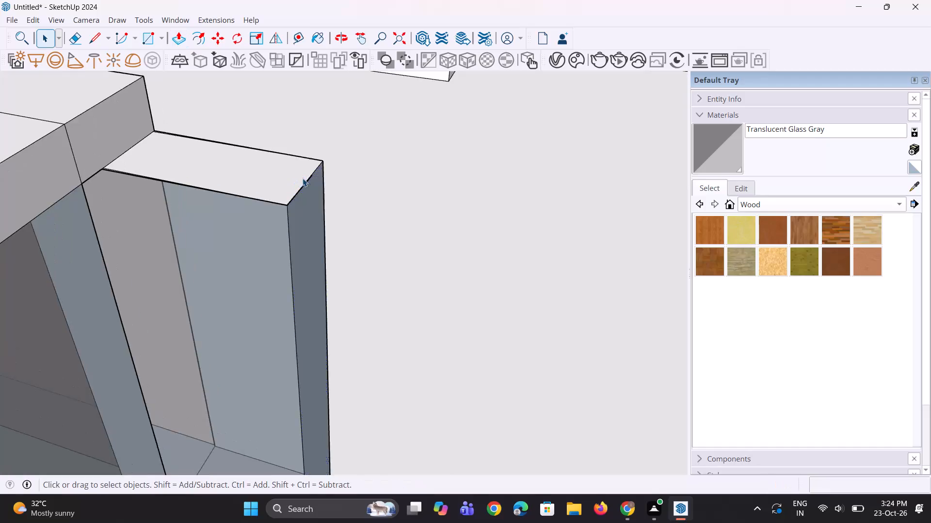
# Delete the remaining sliver edge and its short end stub along the top of the glass panel's end face.
pyautogui.scroll(18, 303, 178)
pyautogui.press('space')
pyautogui.press('space')
pyautogui.press('space')
pyautogui.press('space')
pyautogui.press('space')
pyautogui.press('space')
pyautogui.click(335, 170)
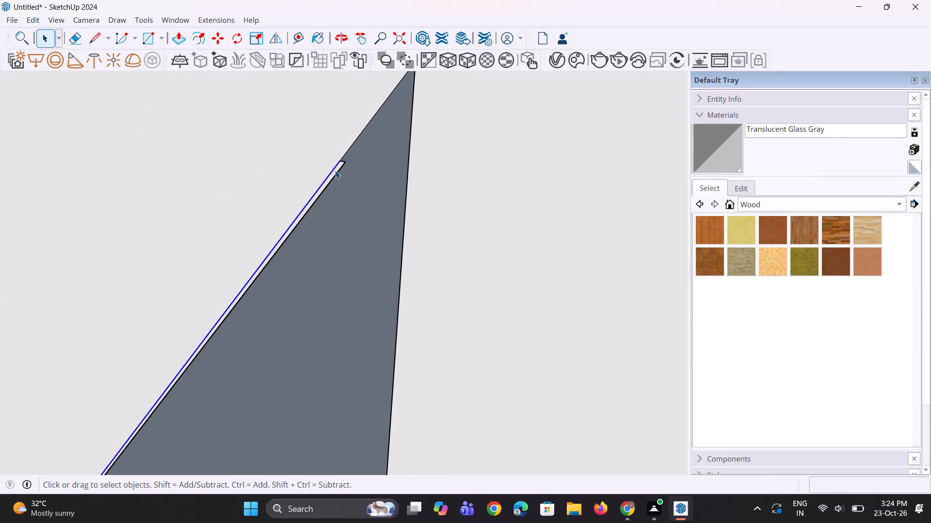
pyautogui.scroll(3, 335, 170)
pyautogui.click(338, 174)
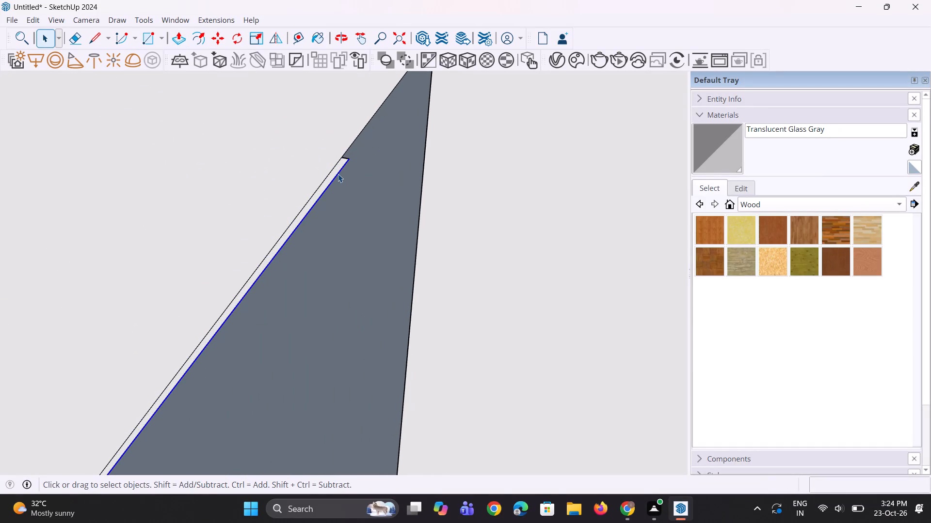
pyautogui.press('Delete')
pyautogui.click(349, 159)
pyautogui.press('Delete')
# Examine the top of the glass panel's projecting end from several sides and the whole model.
pyautogui.scroll(-4, 349, 159)
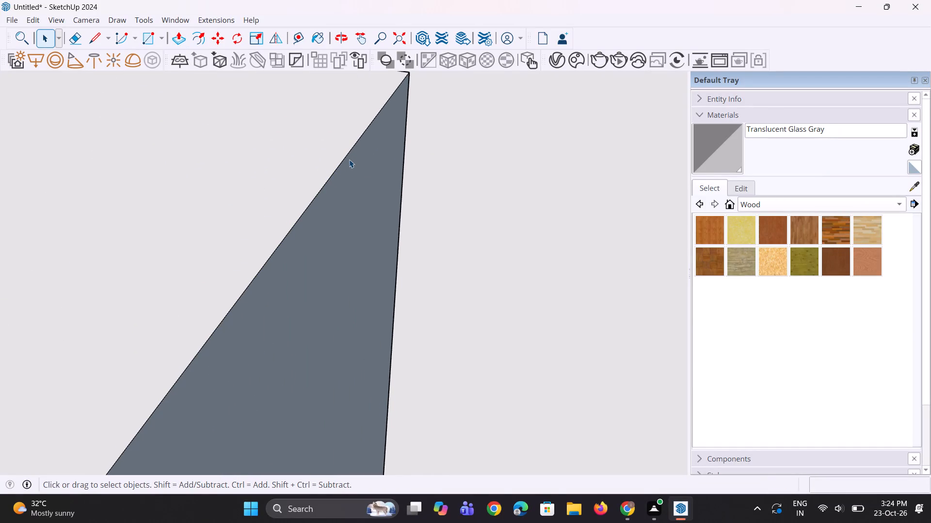
pyautogui.scroll(-7, 349, 159)
pyautogui.moveTo(375, 189); pyautogui.dragTo(137, 206, button='middle')
pyautogui.scroll(1, 175, 213)
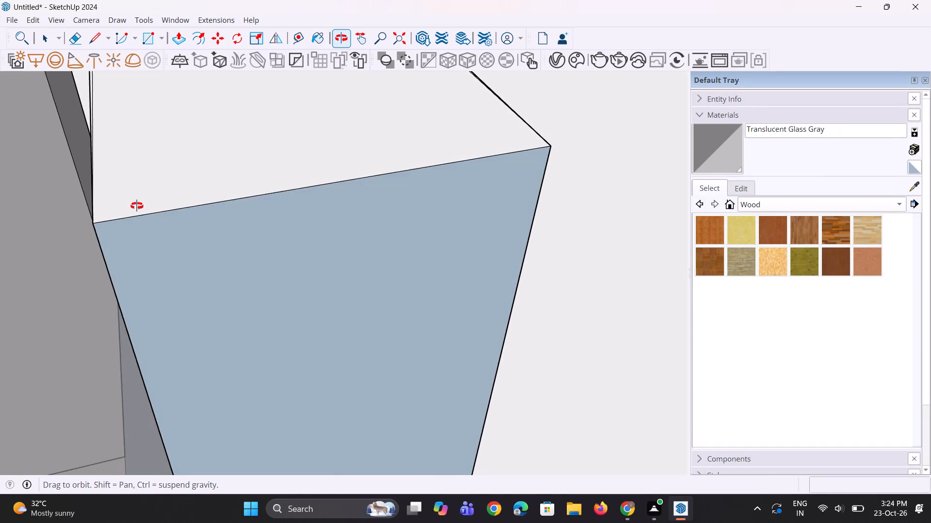
pyautogui.moveTo(137, 206); pyautogui.dragTo(225, 248, button='middle')
pyautogui.scroll(-6, 277, 239)
pyautogui.scroll(4, 354, 108)
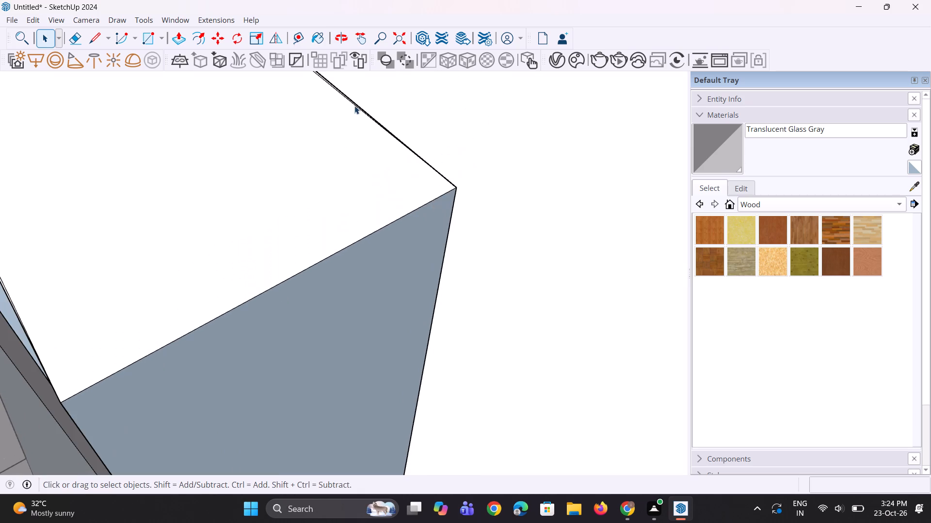
pyautogui.scroll(-16, 311, 283)
pyautogui.scroll(5, 307, 216)
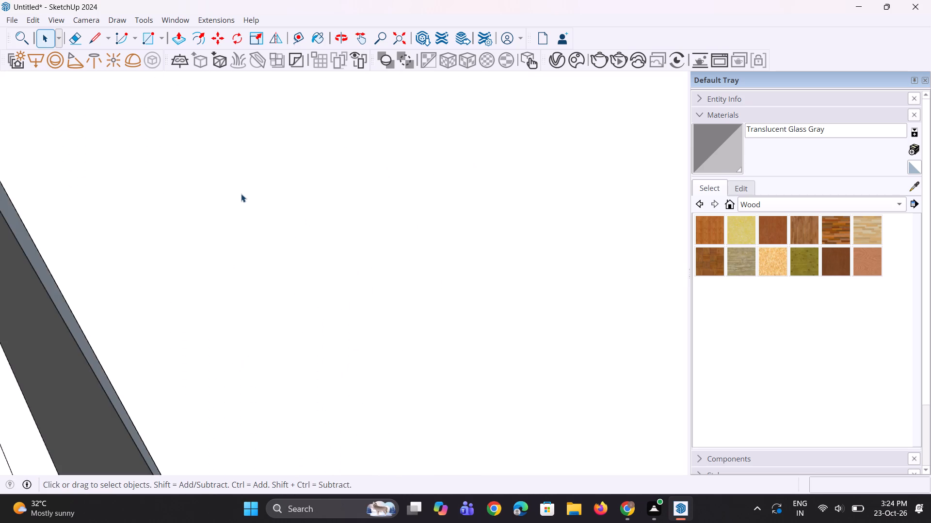
pyautogui.scroll(-5, 237, 211)
pyautogui.scroll(4, 251, 212)
pyautogui.moveTo(176, 298); pyautogui.dragTo(163, 284, button='middle')
pyautogui.scroll(-12, 163, 285)
pyautogui.scroll(1, 176, 282)
pyautogui.middleClick(176, 282)
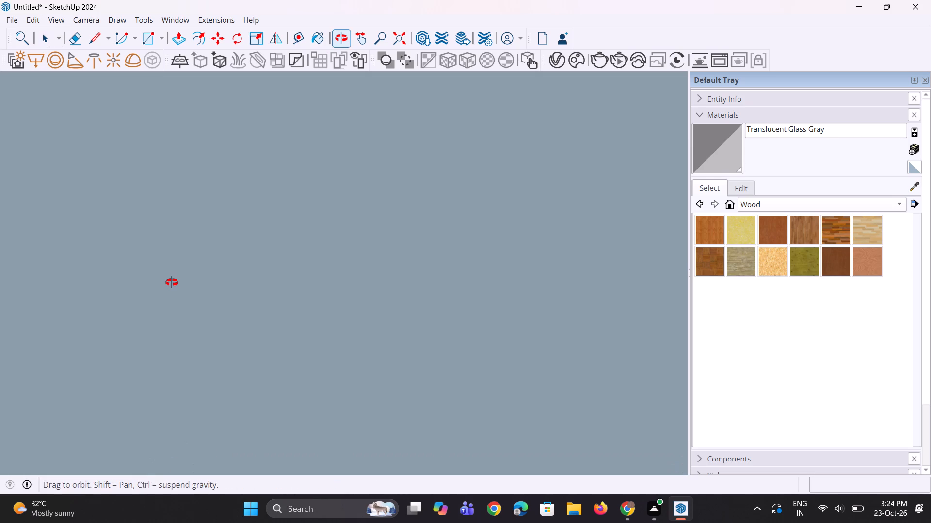
pyautogui.click(396, 45)
pyautogui.moveTo(380, 116); pyautogui.dragTo(334, 148, button='middle')
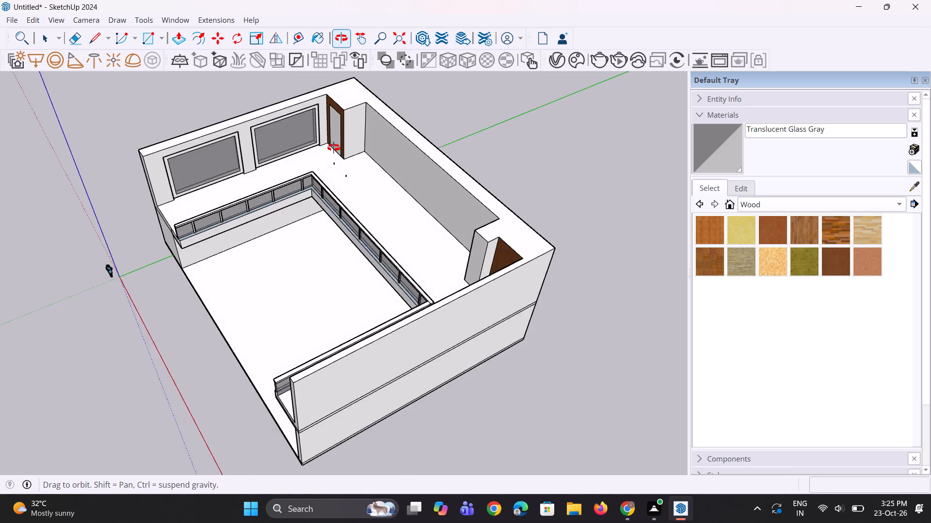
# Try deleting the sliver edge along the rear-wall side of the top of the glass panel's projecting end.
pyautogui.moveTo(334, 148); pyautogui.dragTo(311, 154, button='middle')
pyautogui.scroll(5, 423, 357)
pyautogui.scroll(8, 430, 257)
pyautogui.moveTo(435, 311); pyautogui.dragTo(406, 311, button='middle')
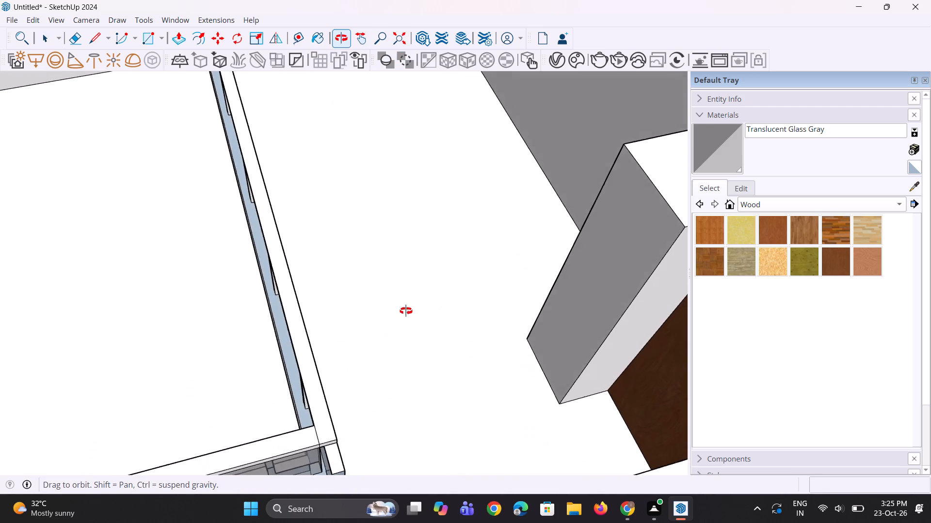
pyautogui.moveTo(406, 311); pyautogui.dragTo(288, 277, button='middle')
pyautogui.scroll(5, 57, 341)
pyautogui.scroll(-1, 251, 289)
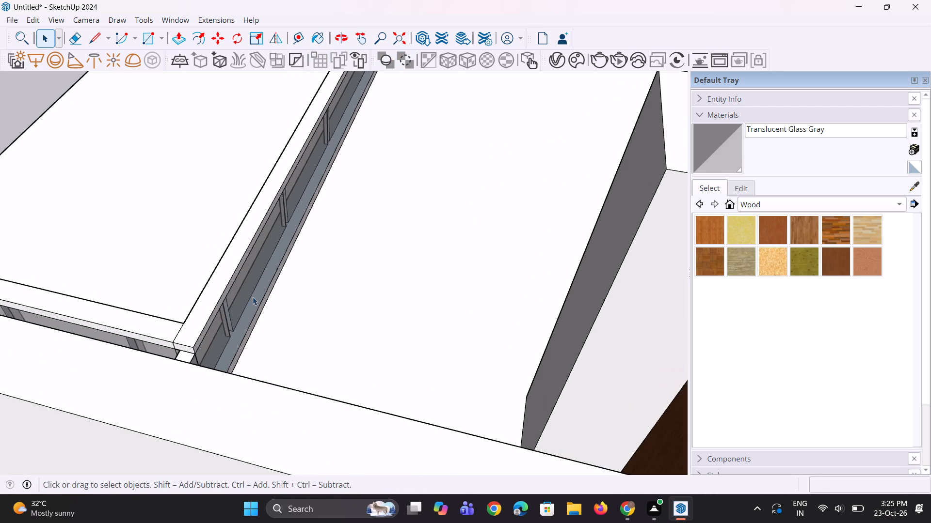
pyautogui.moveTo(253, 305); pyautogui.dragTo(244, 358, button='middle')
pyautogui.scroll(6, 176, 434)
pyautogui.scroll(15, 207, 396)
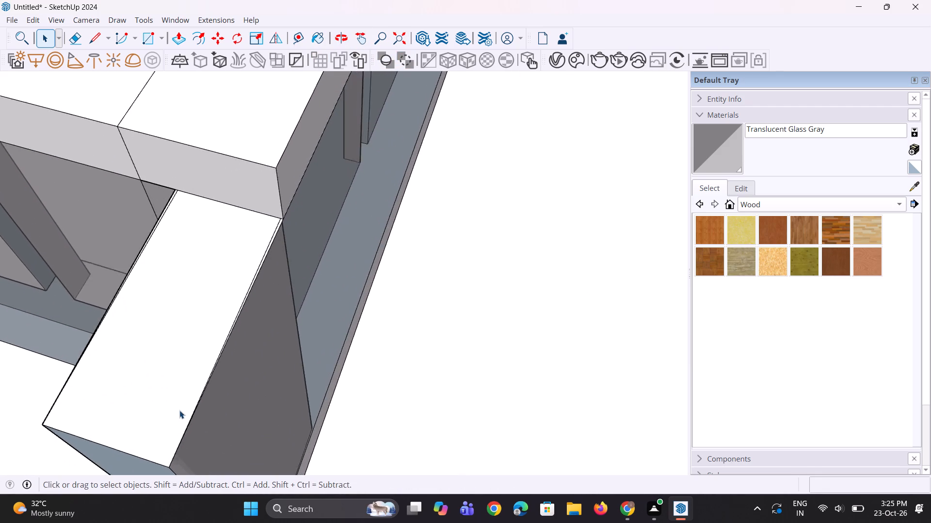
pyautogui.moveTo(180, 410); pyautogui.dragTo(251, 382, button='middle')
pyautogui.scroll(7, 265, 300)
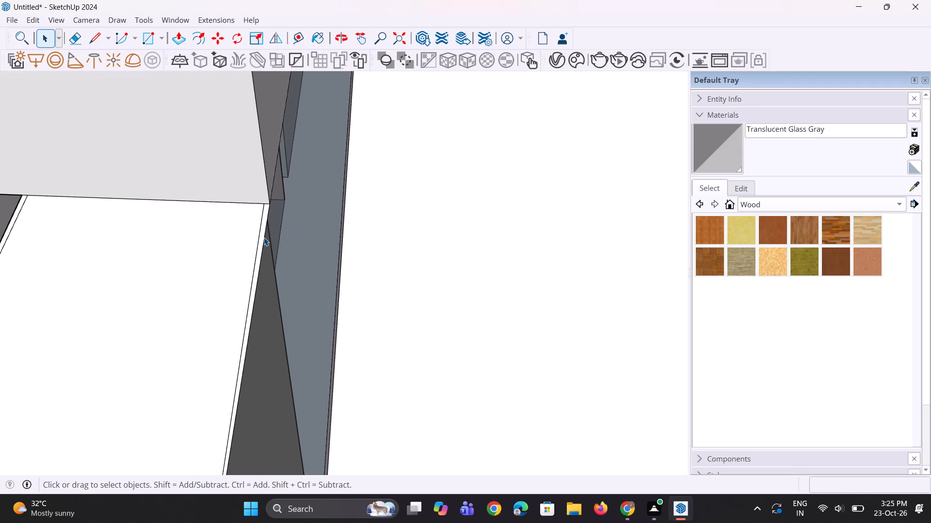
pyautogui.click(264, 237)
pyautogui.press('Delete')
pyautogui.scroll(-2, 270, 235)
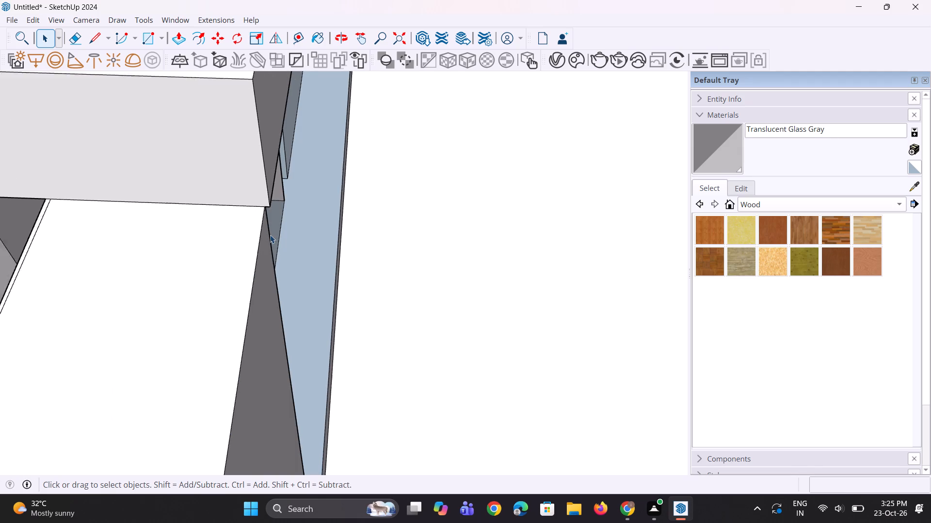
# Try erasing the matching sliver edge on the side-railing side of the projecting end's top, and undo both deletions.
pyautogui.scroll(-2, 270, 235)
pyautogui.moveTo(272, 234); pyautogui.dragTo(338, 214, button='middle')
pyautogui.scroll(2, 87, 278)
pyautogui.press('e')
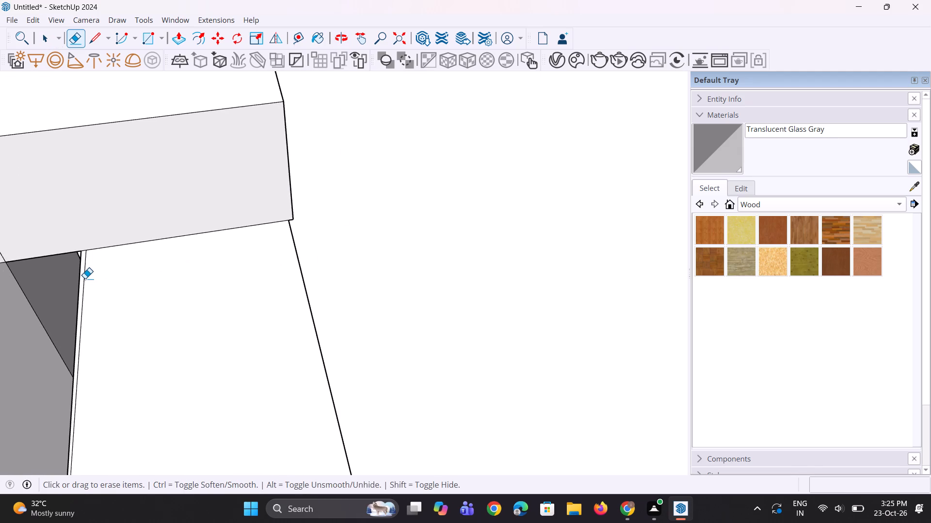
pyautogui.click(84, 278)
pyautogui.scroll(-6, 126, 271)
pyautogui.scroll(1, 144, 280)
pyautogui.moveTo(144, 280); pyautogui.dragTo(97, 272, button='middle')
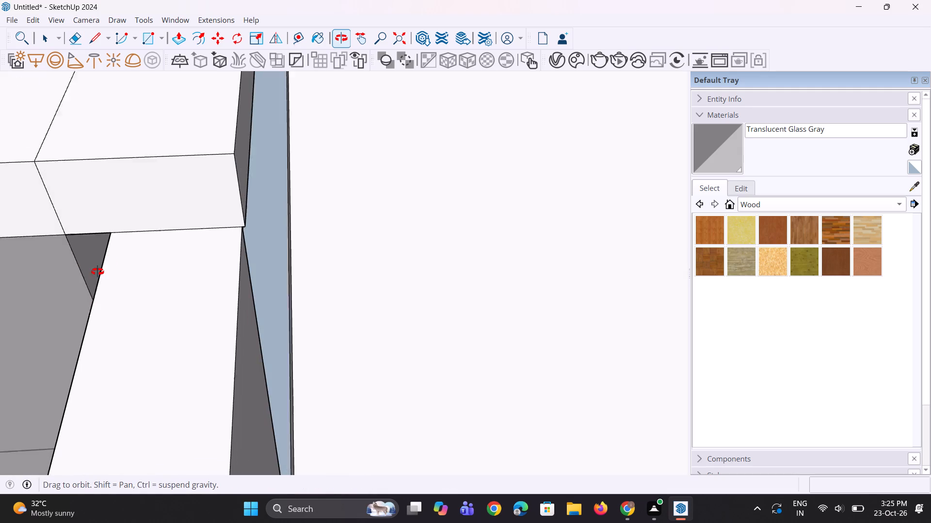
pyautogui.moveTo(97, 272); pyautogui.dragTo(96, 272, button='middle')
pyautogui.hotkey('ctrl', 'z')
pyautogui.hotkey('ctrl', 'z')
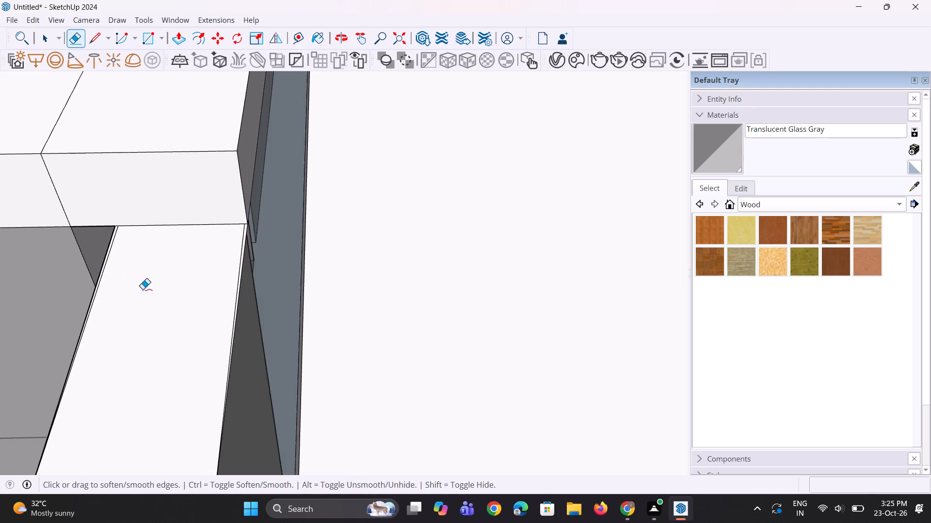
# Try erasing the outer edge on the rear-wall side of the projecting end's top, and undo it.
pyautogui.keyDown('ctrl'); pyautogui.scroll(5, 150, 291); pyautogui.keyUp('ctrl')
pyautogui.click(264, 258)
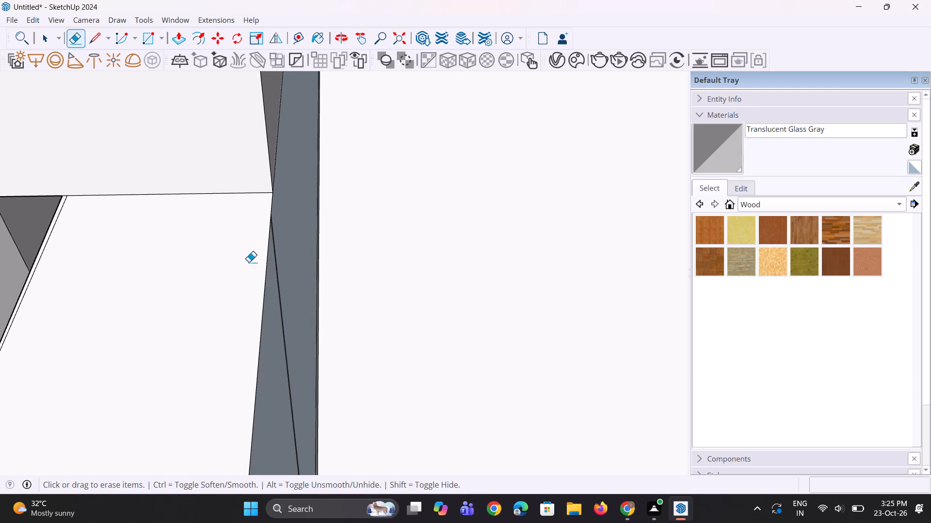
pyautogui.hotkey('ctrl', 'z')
# Erase the two sliver edges running along both long sides of the projecting end's top face.
pyautogui.scroll(5, 235, 277)
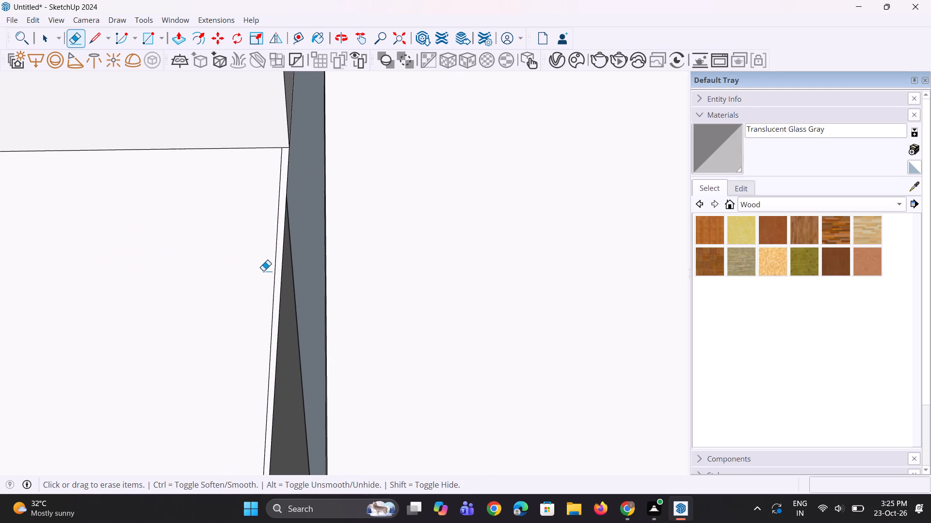
pyautogui.click(276, 276)
pyautogui.scroll(-5, 276, 276)
pyautogui.moveTo(269, 304); pyautogui.dragTo(111, 281, button='middle')
pyautogui.scroll(1, 269, 304)
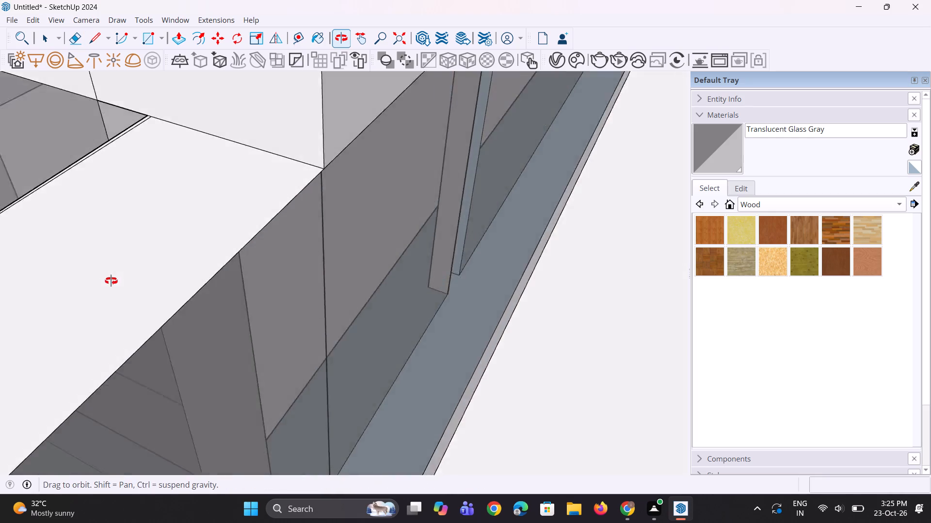
pyautogui.moveTo(111, 281); pyautogui.dragTo(176, 320, button='middle')
pyautogui.scroll(4, 58, 193)
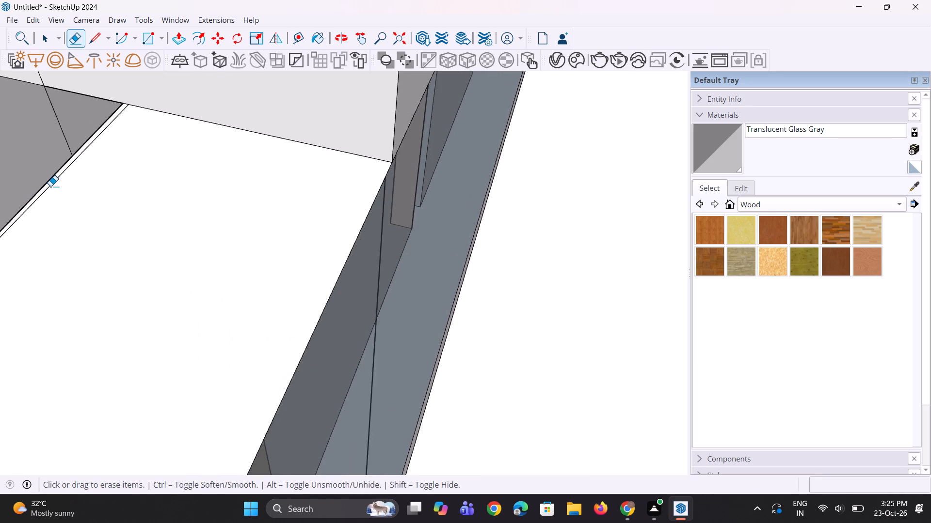
pyautogui.scroll(2, 50, 186)
pyautogui.click(50, 185)
# Examine the glass panel's projecting end and its ledge at the railing corner from several sides.
pyautogui.scroll(-11, 190, 343)
pyautogui.moveTo(219, 345); pyautogui.dragTo(480, 281, button='middle')
pyautogui.scroll(-9, 465, 266)
pyautogui.scroll(1, 496, 316)
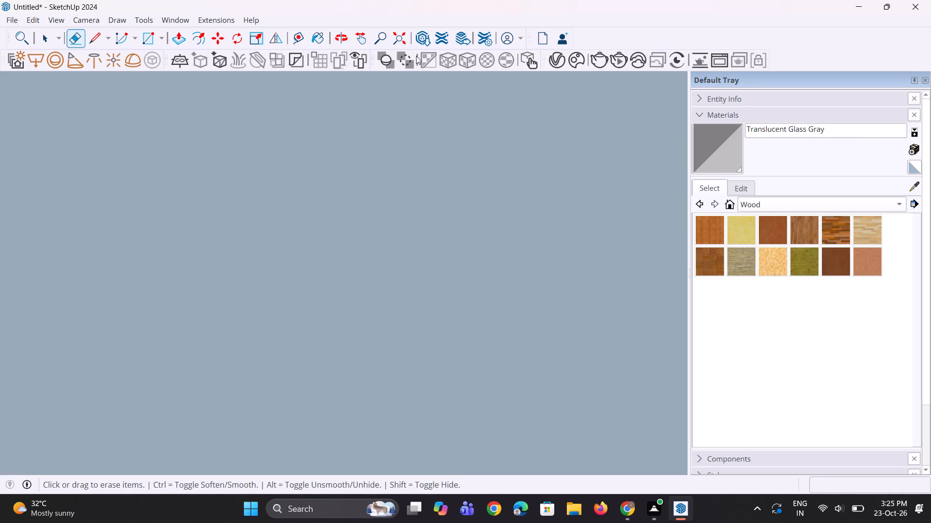
pyautogui.click(406, 36)
pyautogui.scroll(5, 442, 223)
pyautogui.moveTo(418, 273); pyautogui.dragTo(568, 303, button='middle')
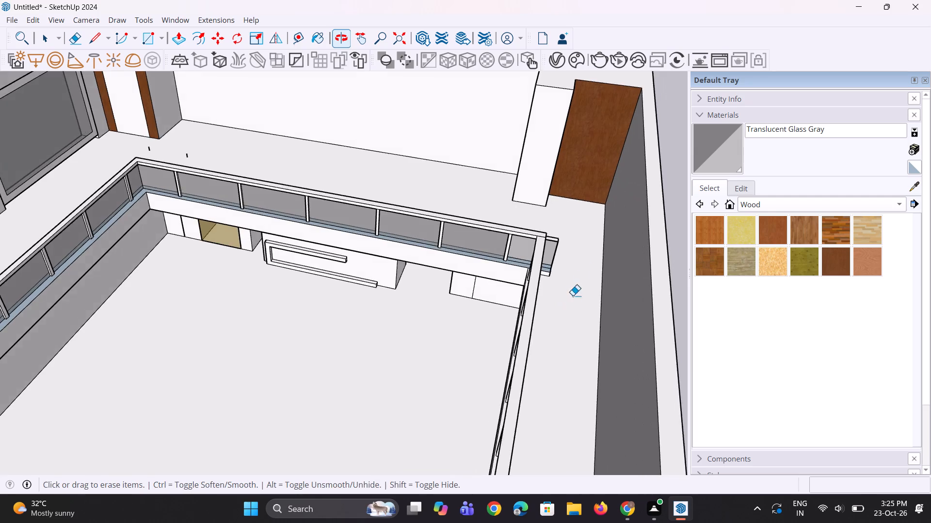
pyautogui.scroll(18, 583, 273)
pyautogui.moveTo(537, 195); pyautogui.dragTo(370, 243, button='middle')
pyautogui.scroll(6, 496, 254)
pyautogui.scroll(11, 461, 128)
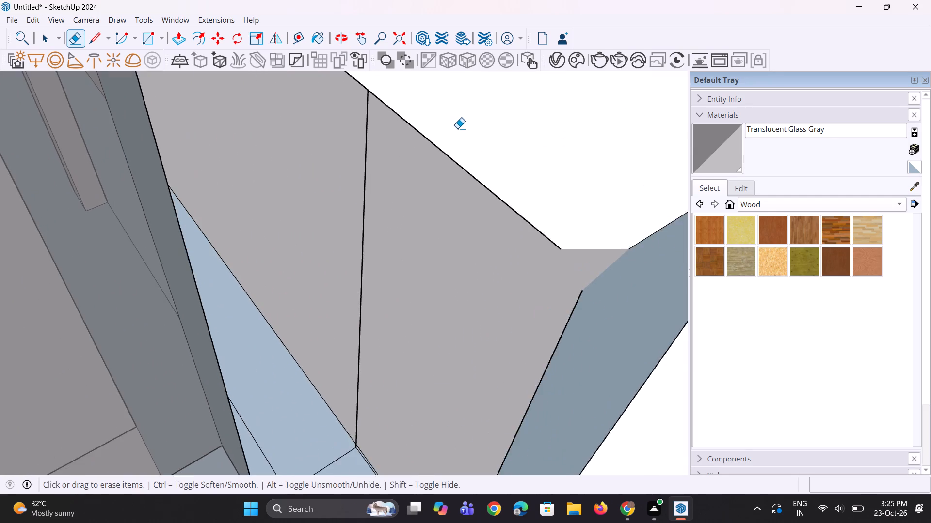
pyautogui.scroll(18, 457, 128)
pyautogui.scroll(-3, 446, 166)
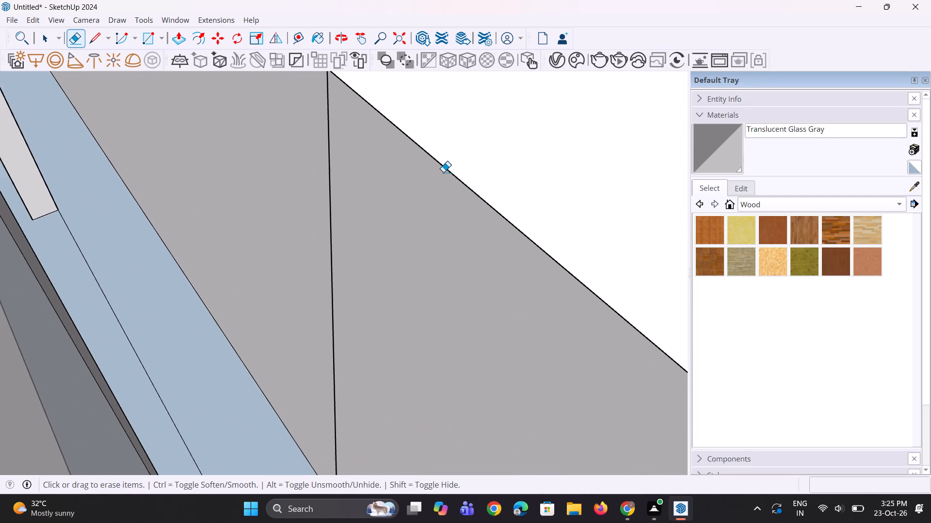
pyautogui.scroll(-20, 443, 172)
pyautogui.scroll(-6, 443, 172)
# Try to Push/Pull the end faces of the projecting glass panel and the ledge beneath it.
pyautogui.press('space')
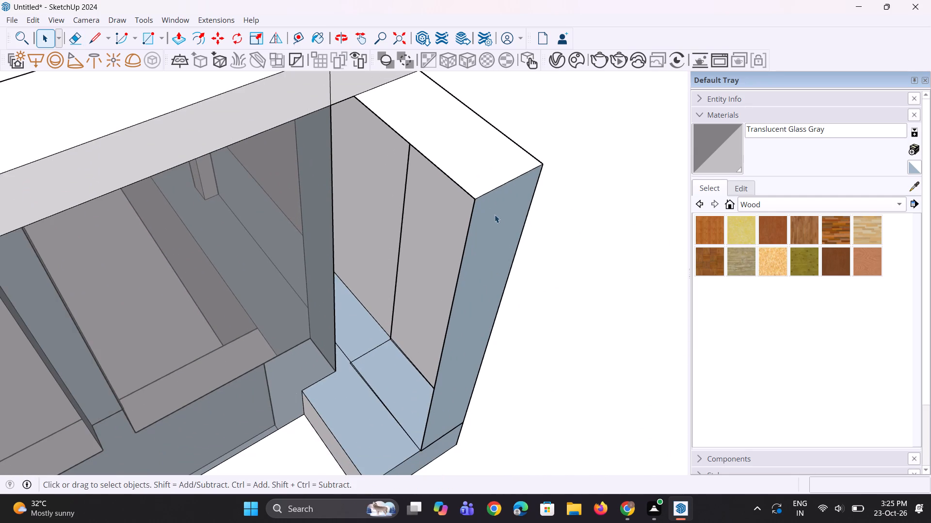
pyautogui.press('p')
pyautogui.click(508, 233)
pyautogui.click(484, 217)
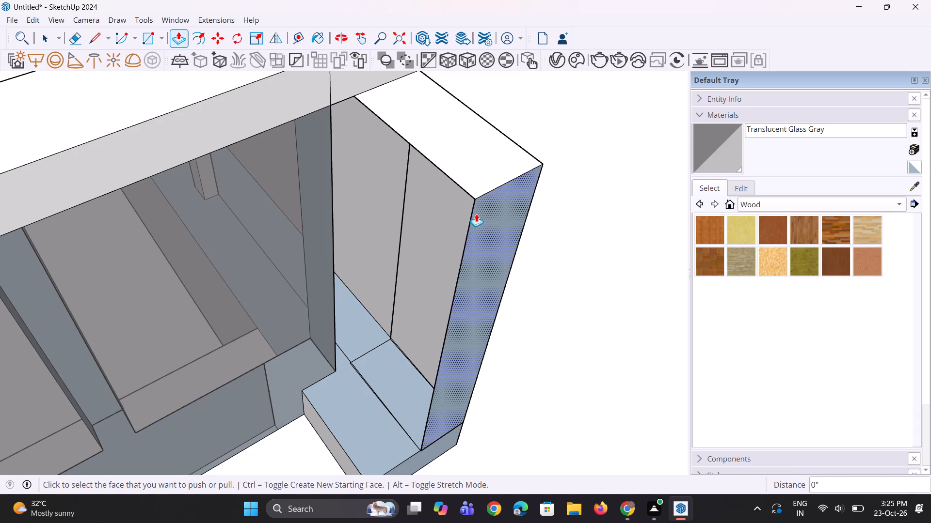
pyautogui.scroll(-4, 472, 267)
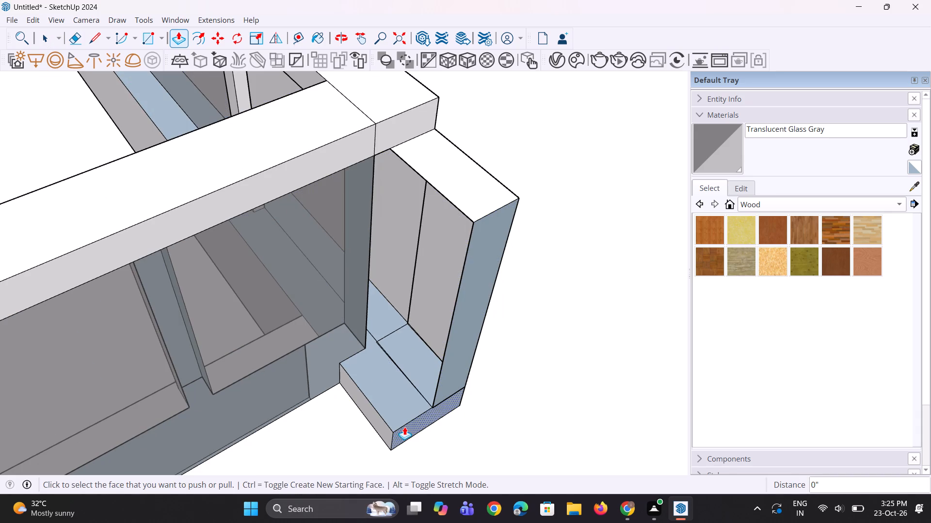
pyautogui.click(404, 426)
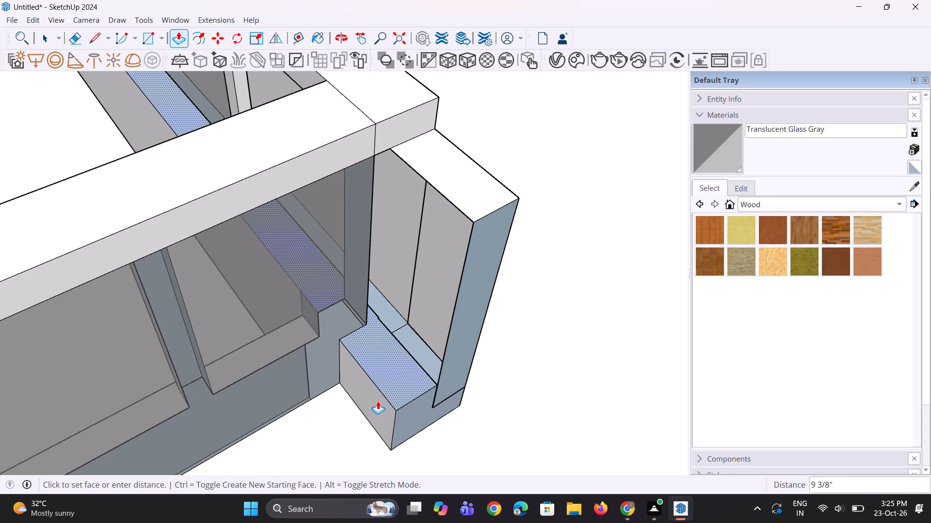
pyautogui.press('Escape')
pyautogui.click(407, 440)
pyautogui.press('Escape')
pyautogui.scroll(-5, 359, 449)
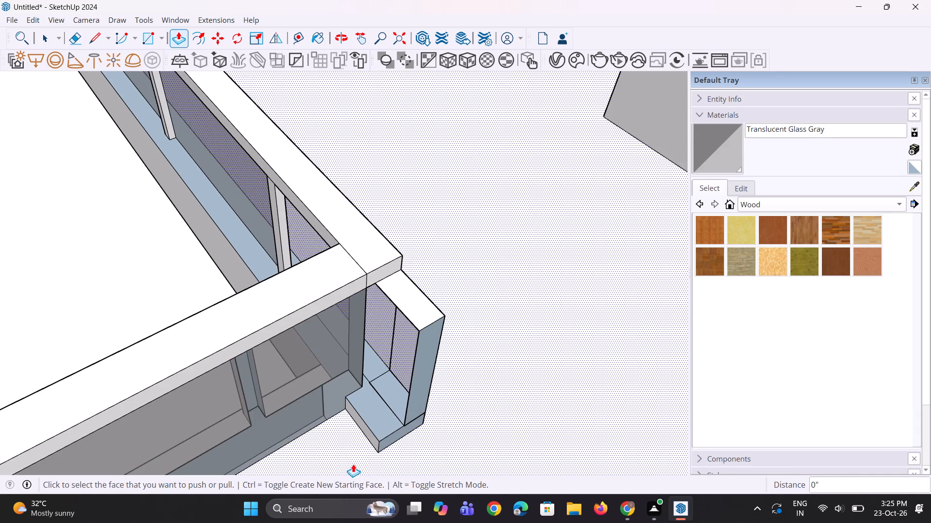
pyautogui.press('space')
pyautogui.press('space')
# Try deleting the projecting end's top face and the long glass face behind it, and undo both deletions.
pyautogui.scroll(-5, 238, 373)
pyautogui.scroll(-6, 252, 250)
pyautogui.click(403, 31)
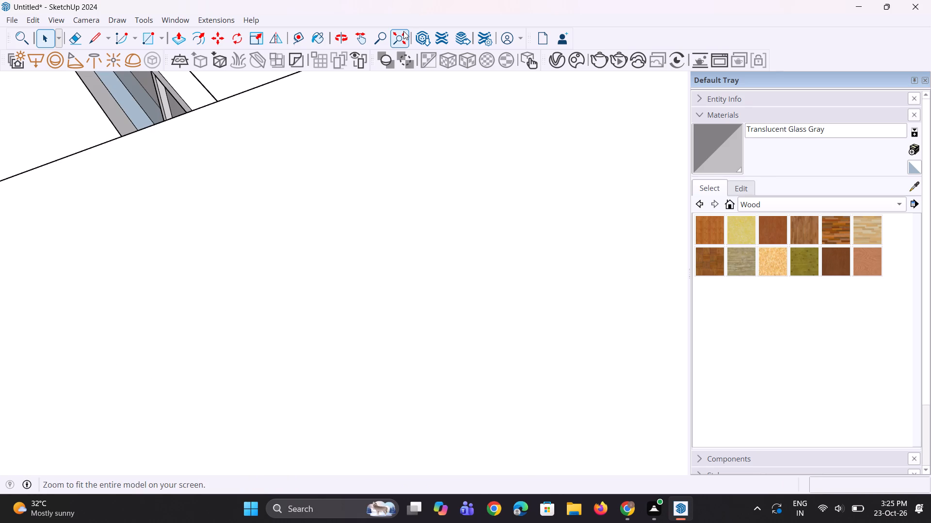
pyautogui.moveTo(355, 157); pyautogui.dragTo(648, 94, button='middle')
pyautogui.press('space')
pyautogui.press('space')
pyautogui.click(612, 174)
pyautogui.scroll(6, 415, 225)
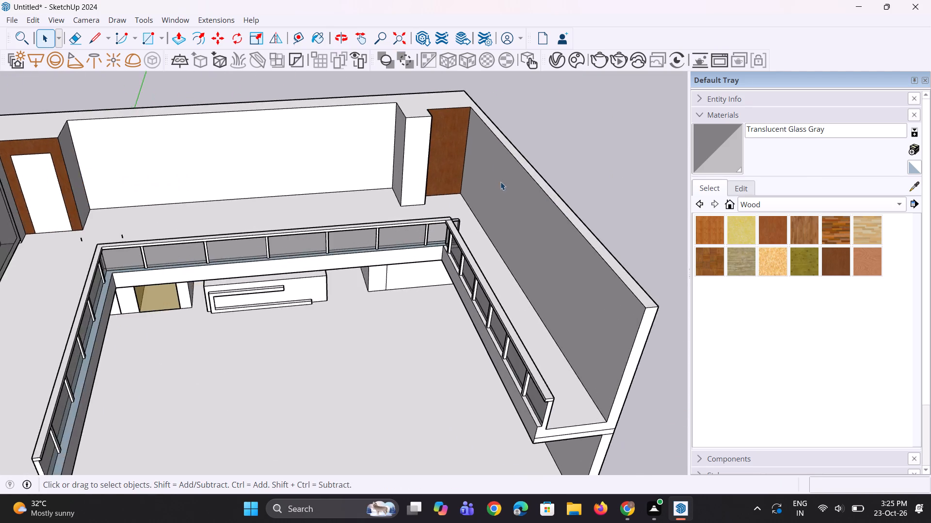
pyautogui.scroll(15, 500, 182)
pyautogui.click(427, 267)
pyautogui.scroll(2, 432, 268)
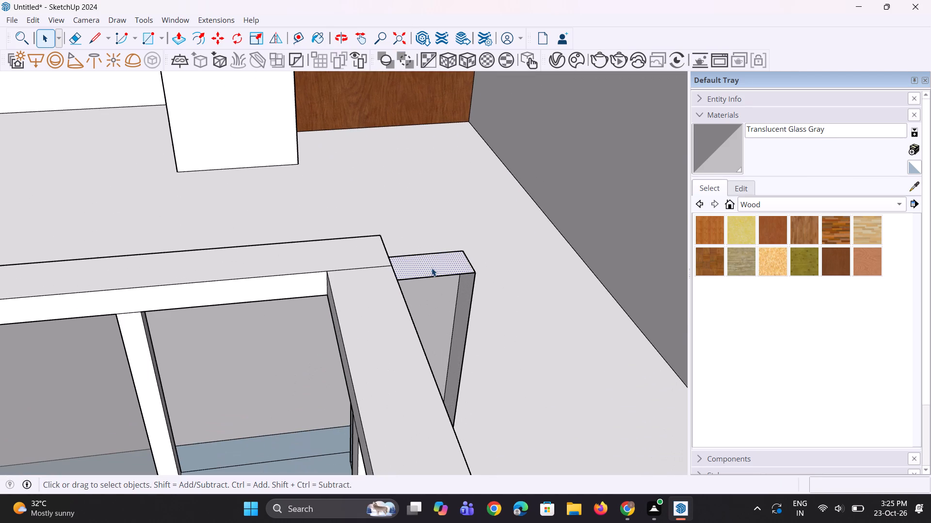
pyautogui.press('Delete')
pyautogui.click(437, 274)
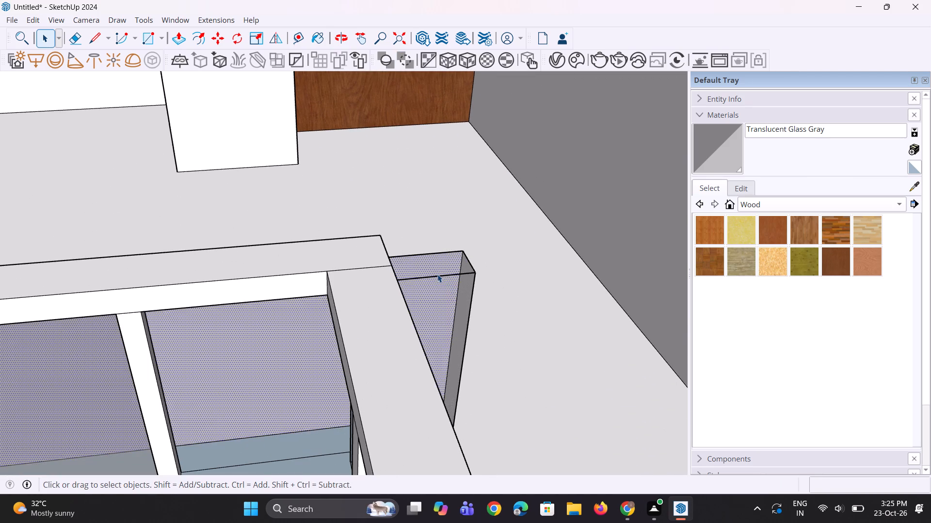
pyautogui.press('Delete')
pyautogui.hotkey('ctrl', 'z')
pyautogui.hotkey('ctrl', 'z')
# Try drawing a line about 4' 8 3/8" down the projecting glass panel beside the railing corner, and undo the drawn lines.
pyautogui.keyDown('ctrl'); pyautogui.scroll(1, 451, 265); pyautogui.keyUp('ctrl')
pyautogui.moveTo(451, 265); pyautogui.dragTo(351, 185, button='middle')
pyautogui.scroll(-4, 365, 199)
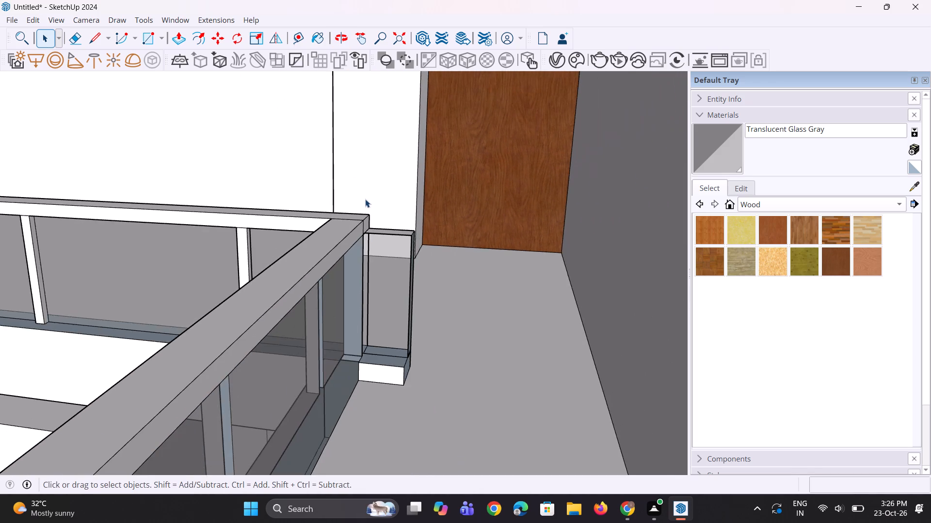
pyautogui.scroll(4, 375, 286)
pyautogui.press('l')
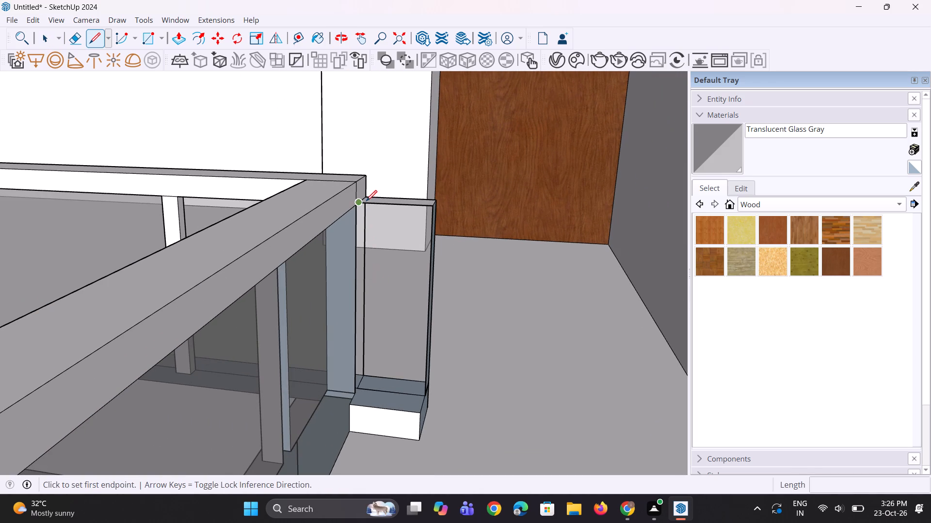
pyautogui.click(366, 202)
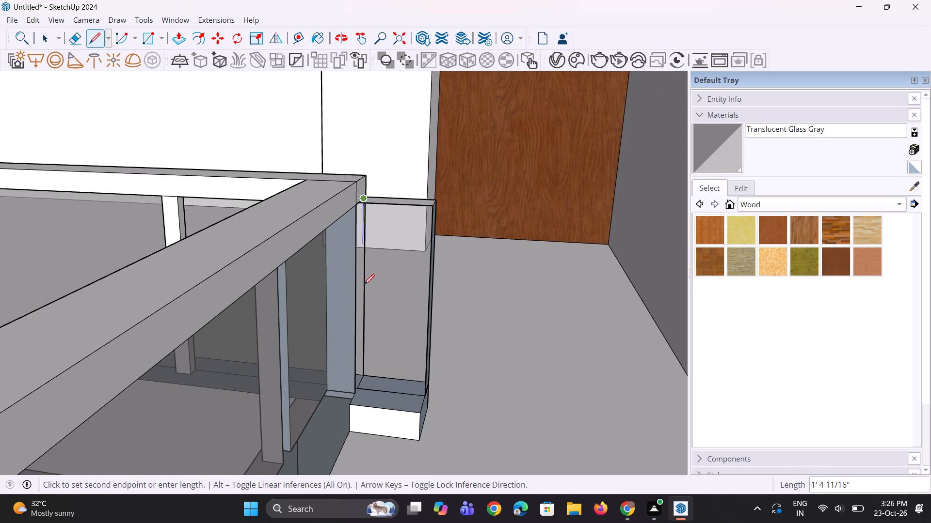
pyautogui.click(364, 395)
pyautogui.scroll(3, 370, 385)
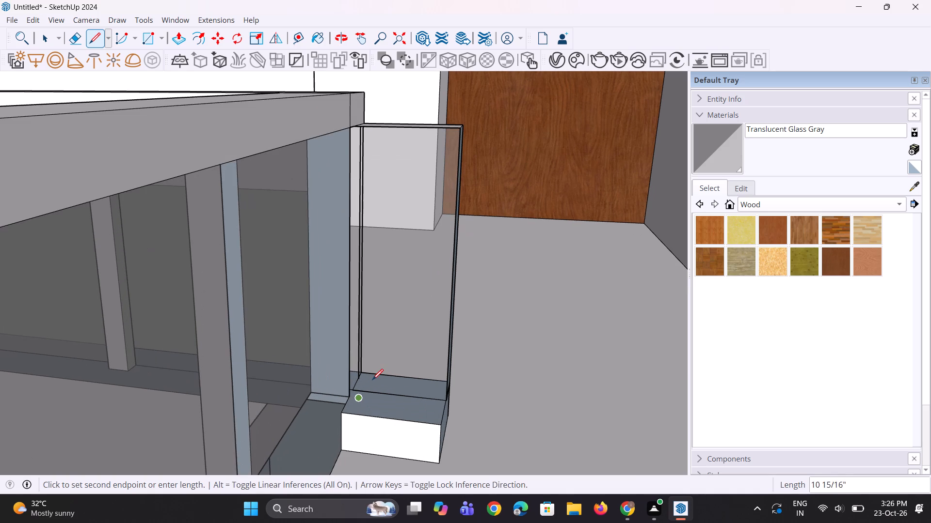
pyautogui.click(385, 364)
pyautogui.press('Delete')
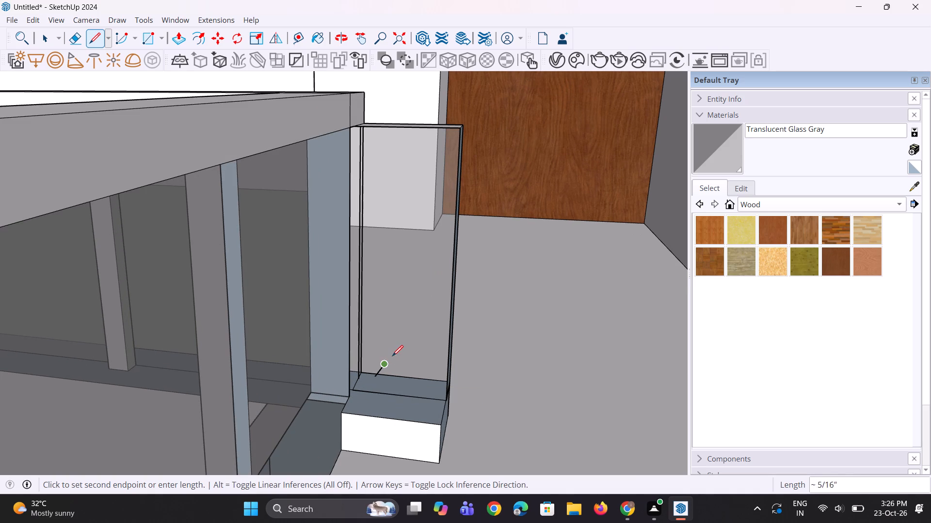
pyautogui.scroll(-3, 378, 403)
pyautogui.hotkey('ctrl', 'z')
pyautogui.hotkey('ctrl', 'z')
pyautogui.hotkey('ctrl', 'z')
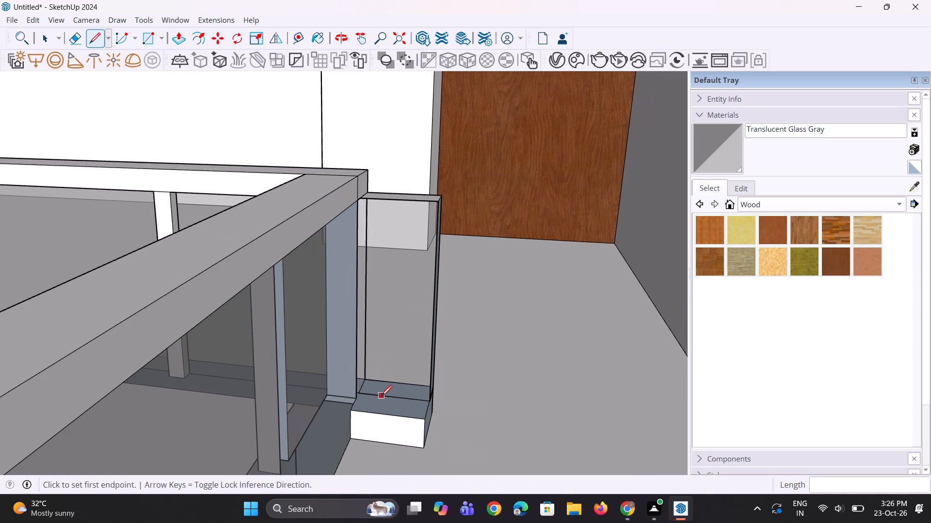
# Examine the railing corner and the full run of the rear and side railings from inside the building.
pyautogui.scroll(-5, 382, 395)
pyautogui.press('space')
pyautogui.press('space')
pyautogui.press('space')
pyautogui.scroll(-5, 250, 348)
pyautogui.moveTo(175, 350); pyautogui.dragTo(374, 349, button='middle')
pyautogui.scroll(-7, 374, 349)
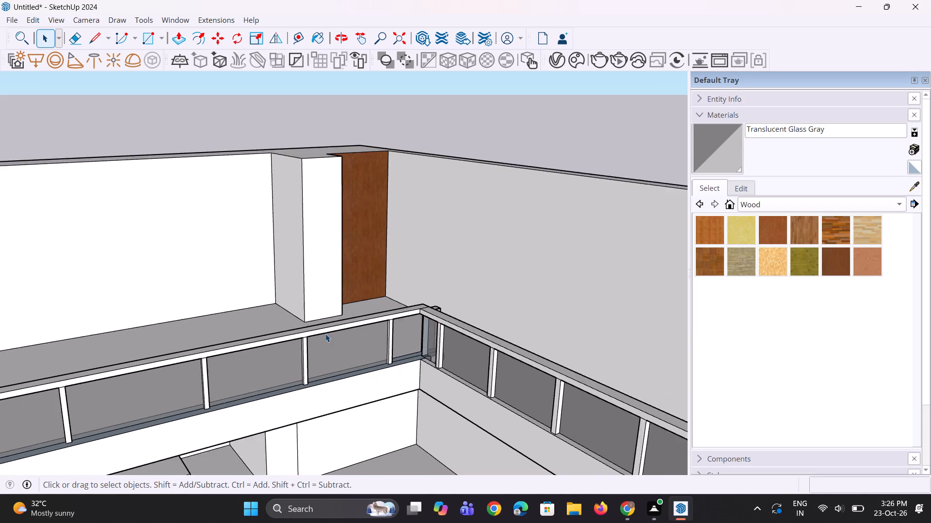
pyautogui.scroll(-6, 325, 334)
pyautogui.scroll(1, 369, 316)
pyautogui.press('space')
pyautogui.press('space')
pyautogui.scroll(-5, 313, 307)
pyautogui.scroll(4, 430, 368)
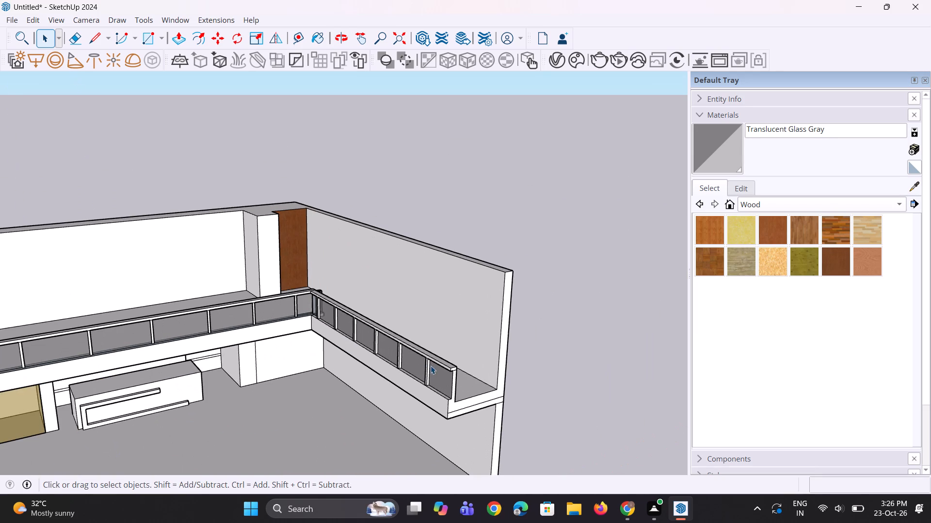
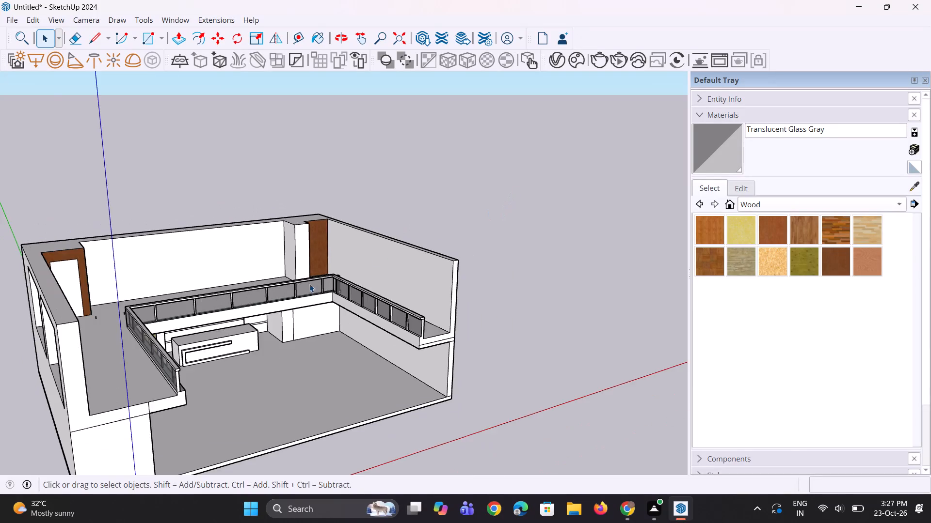
# Thicken the rear wall by pulling its exterior base strip, lower wall, slab edge and upper wall faces outward by the same distance.
pyautogui.moveTo(309, 284); pyautogui.dragTo(263, 306, button='middle')
pyautogui.scroll(6, 357, 290)
pyautogui.scroll(4, 321, 260)
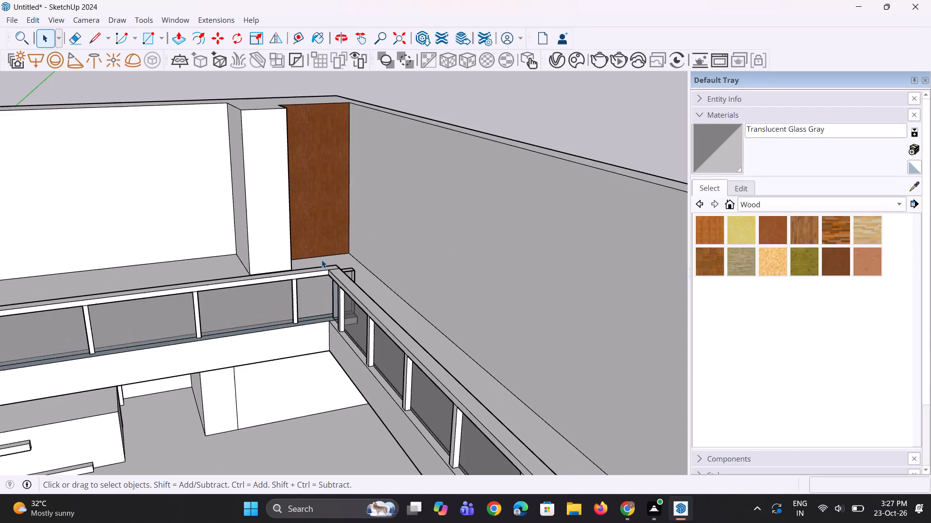
pyautogui.scroll(-4, 321, 260)
pyautogui.moveTo(321, 260); pyautogui.dragTo(318, 303, button='middle')
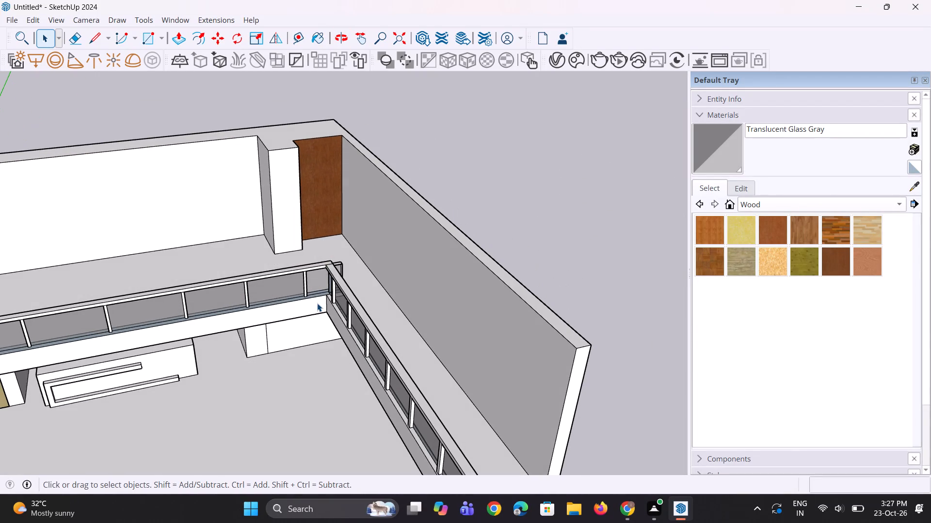
pyautogui.scroll(-2, 317, 303)
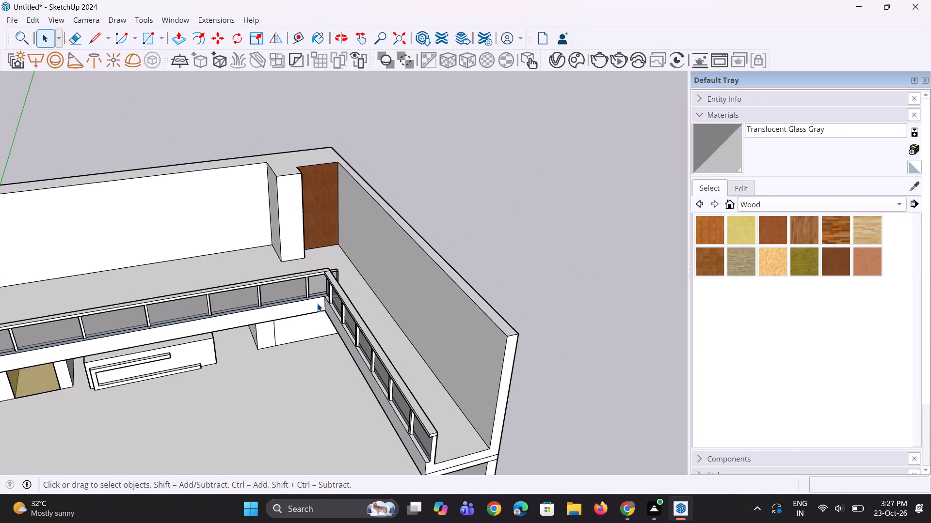
pyautogui.moveTo(317, 303); pyautogui.dragTo(199, 307, button='middle')
pyautogui.scroll(3, 178, 174)
pyautogui.scroll(2, 192, 234)
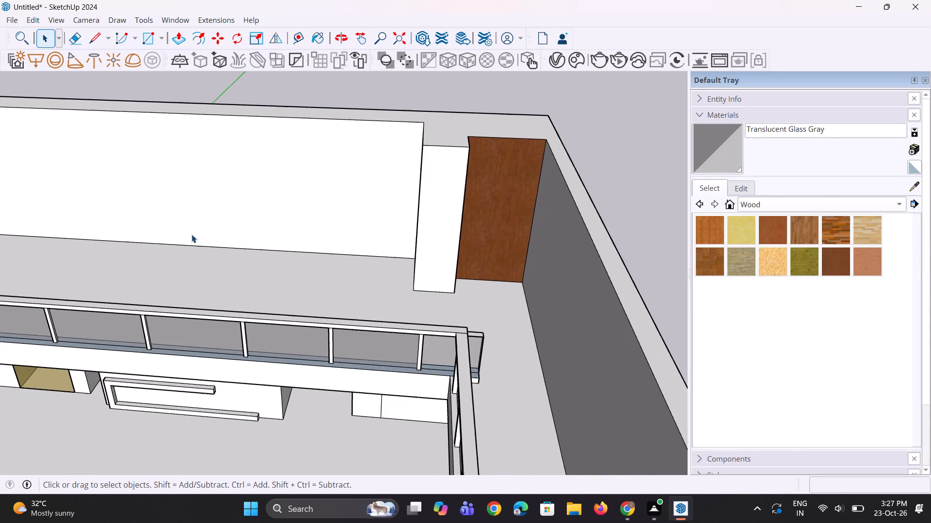
pyautogui.moveTo(192, 234); pyautogui.dragTo(31, 241, button='middle')
pyautogui.scroll(-4, 256, 218)
pyautogui.moveTo(344, 249); pyautogui.dragTo(11, 200, button='middle')
pyautogui.scroll(2, 377, 303)
pyautogui.scroll(1, 389, 370)
pyautogui.press('p')
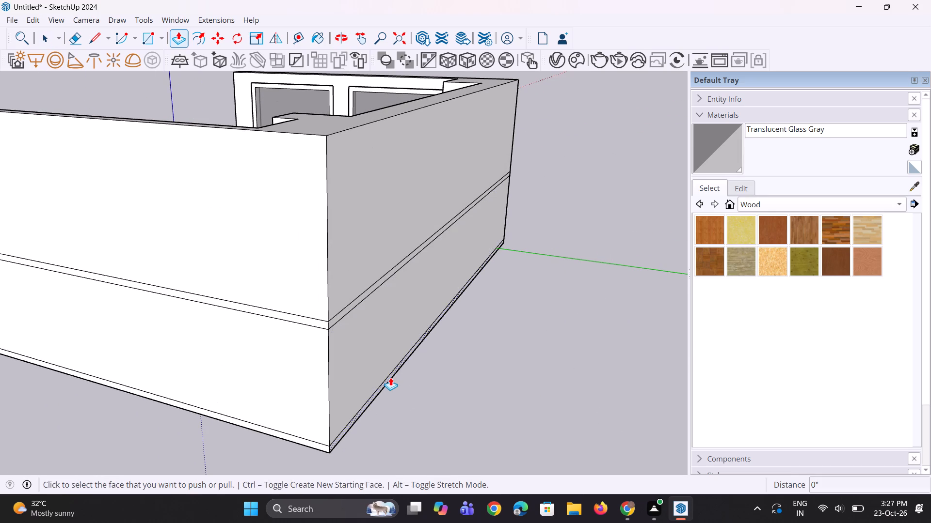
pyautogui.click(390, 377)
pyautogui.click(463, 385)
pyautogui.doubleClick(385, 338)
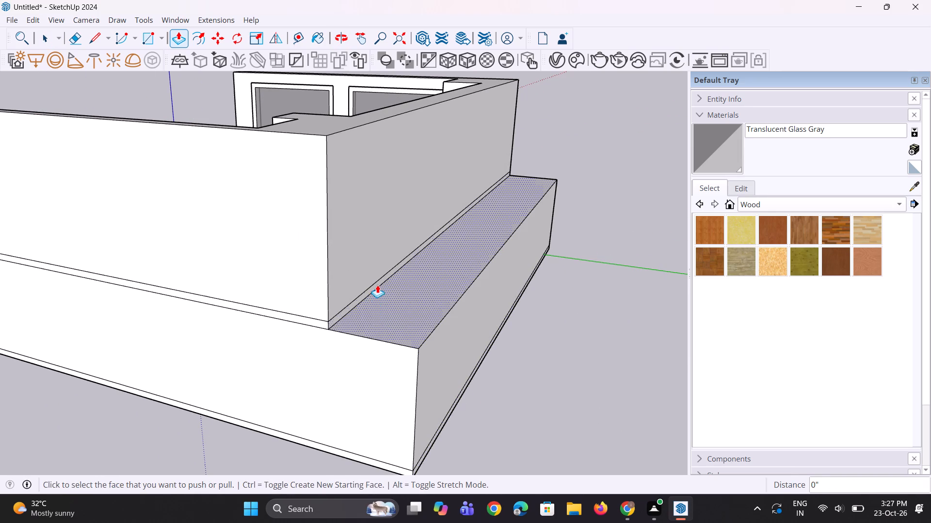
pyautogui.doubleClick(377, 285)
pyautogui.doubleClick(378, 250)
# Push the inner face of the upper-floor rear wall back about 10' 7" into the thickened wall.
pyautogui.moveTo(356, 334); pyautogui.dragTo(597, 371, button='middle')
pyautogui.scroll(1, 619, 370)
pyautogui.scroll(-5, 626, 375)
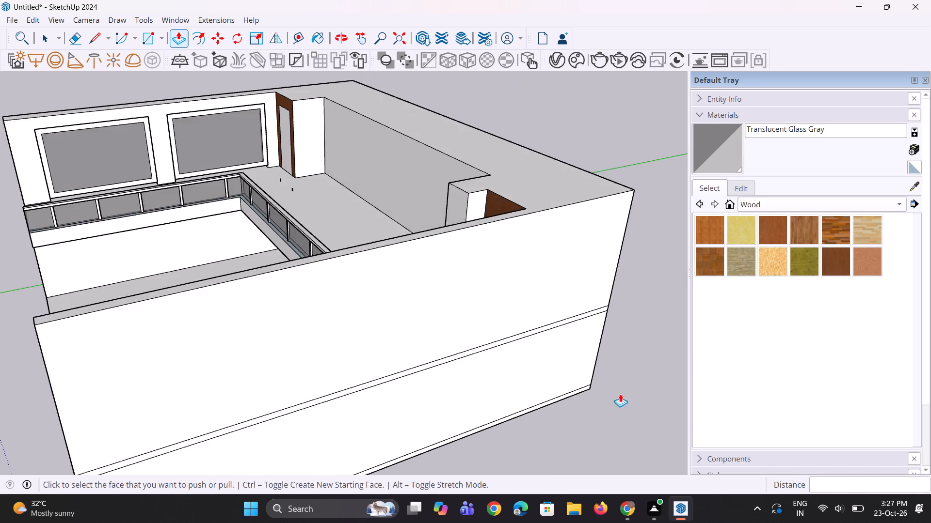
pyautogui.scroll(-2, 366, 326)
pyautogui.moveTo(363, 357); pyautogui.dragTo(416, 406, button='middle')
pyautogui.scroll(-1, 363, 357)
pyautogui.click(389, 200)
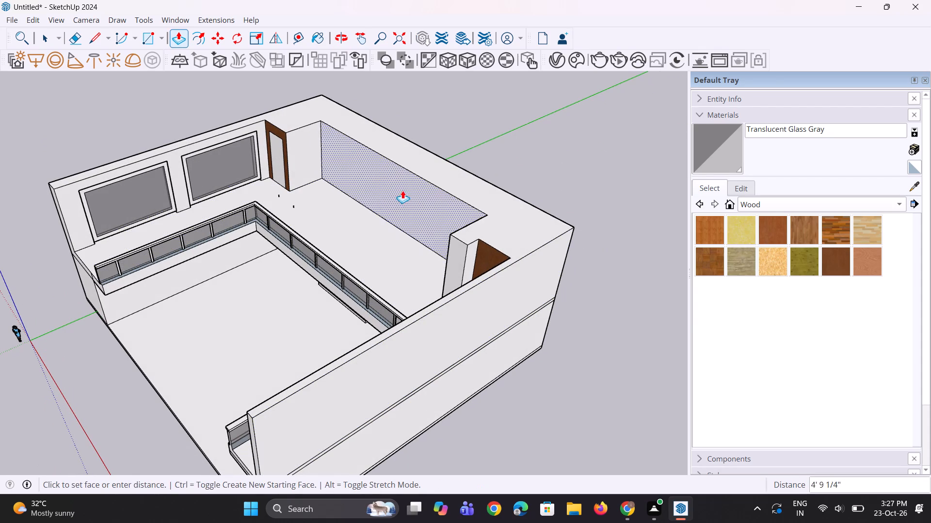
pyautogui.click(417, 185)
pyautogui.moveTo(399, 243); pyautogui.dragTo(415, 209, button='middle')
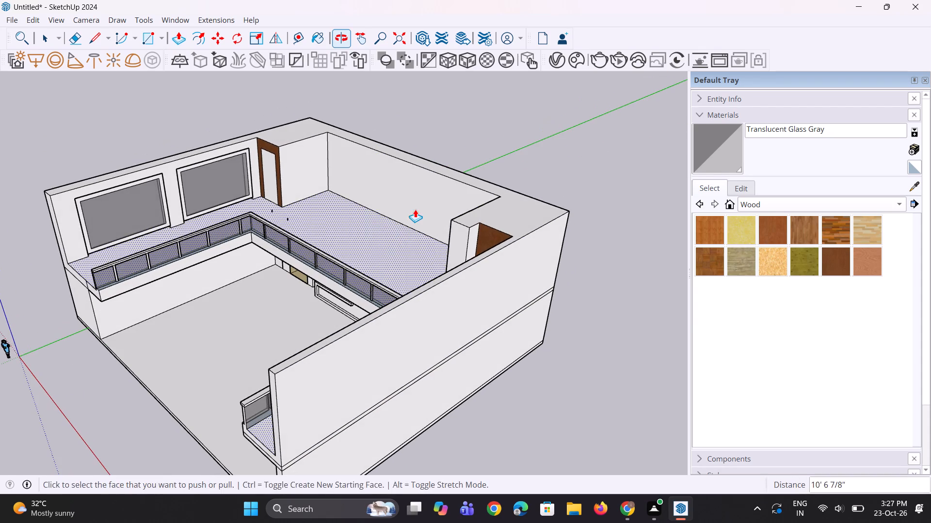
pyautogui.press('space')
pyautogui.press('space')
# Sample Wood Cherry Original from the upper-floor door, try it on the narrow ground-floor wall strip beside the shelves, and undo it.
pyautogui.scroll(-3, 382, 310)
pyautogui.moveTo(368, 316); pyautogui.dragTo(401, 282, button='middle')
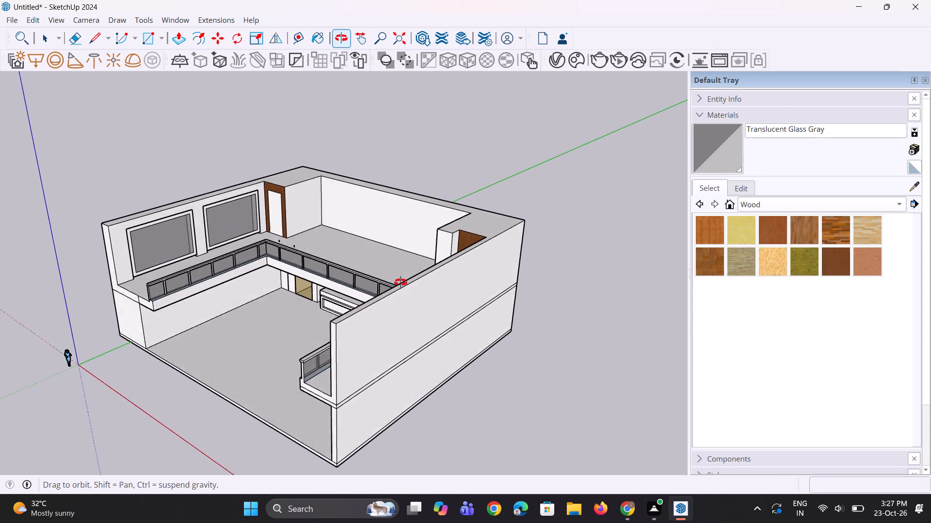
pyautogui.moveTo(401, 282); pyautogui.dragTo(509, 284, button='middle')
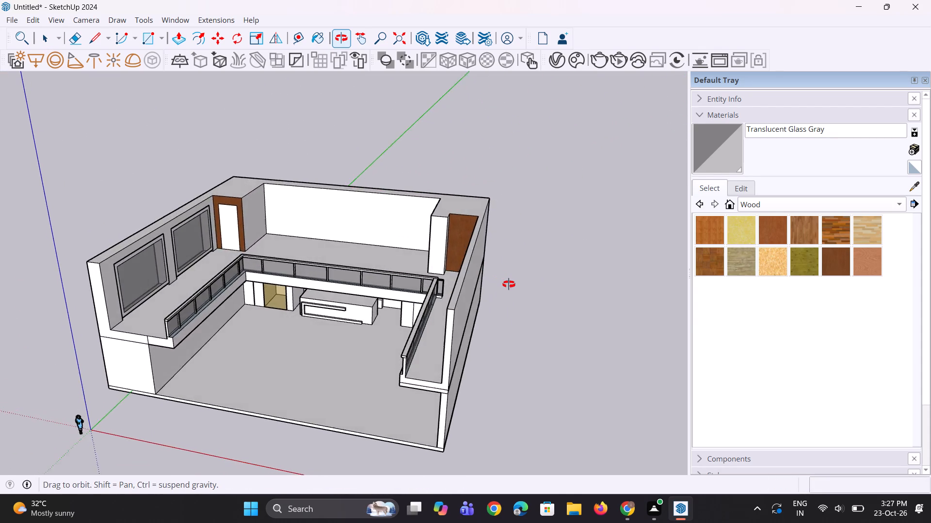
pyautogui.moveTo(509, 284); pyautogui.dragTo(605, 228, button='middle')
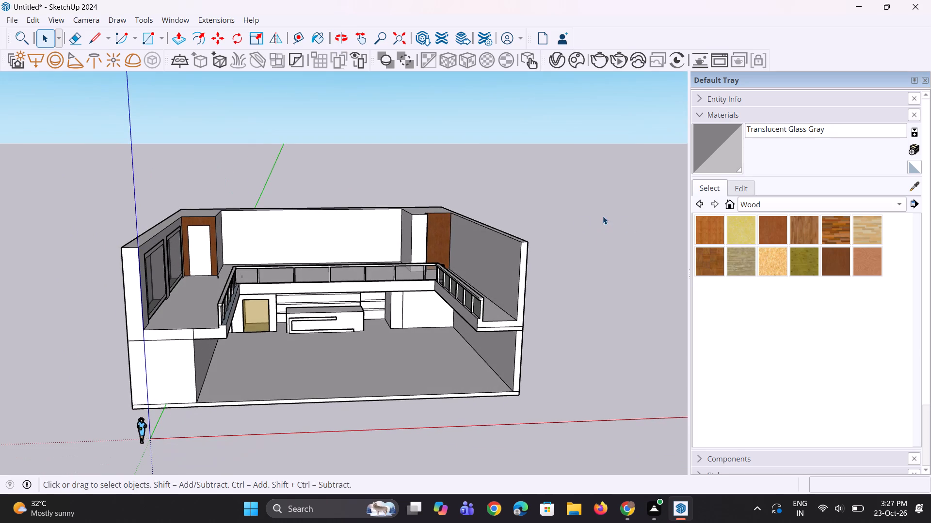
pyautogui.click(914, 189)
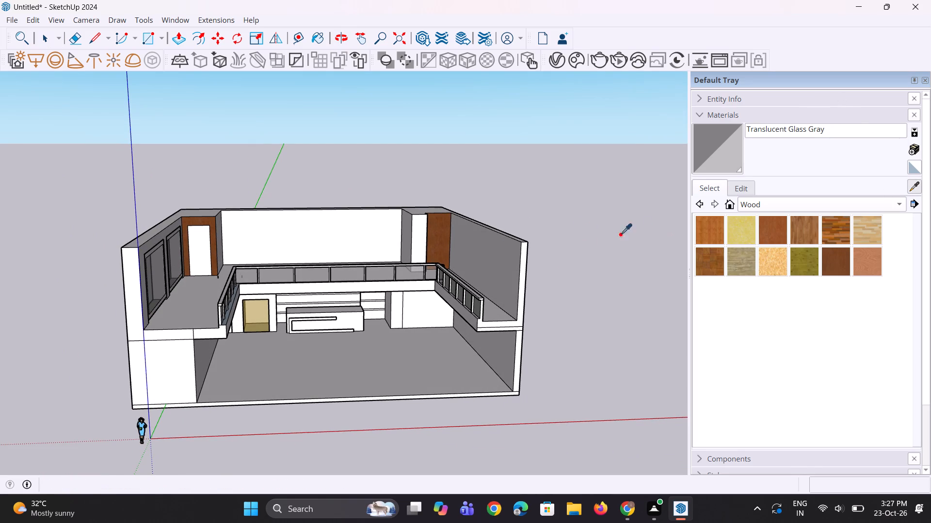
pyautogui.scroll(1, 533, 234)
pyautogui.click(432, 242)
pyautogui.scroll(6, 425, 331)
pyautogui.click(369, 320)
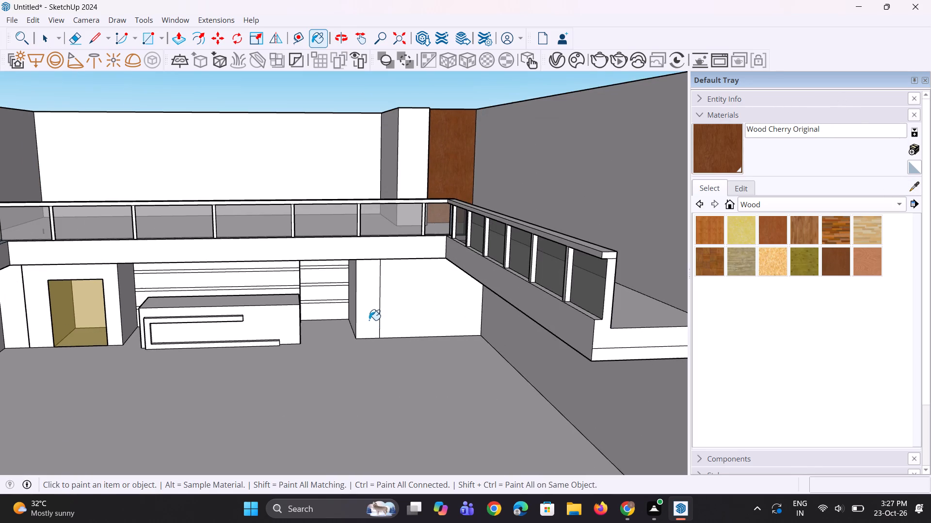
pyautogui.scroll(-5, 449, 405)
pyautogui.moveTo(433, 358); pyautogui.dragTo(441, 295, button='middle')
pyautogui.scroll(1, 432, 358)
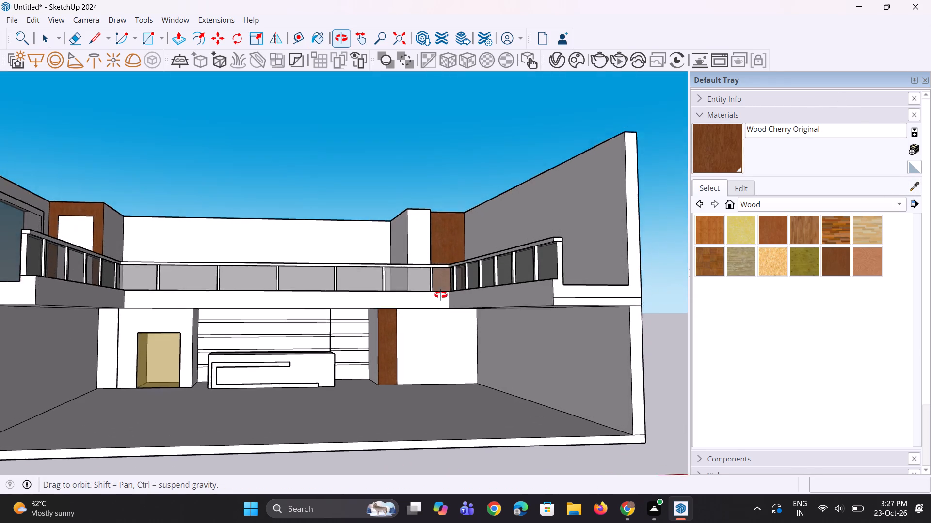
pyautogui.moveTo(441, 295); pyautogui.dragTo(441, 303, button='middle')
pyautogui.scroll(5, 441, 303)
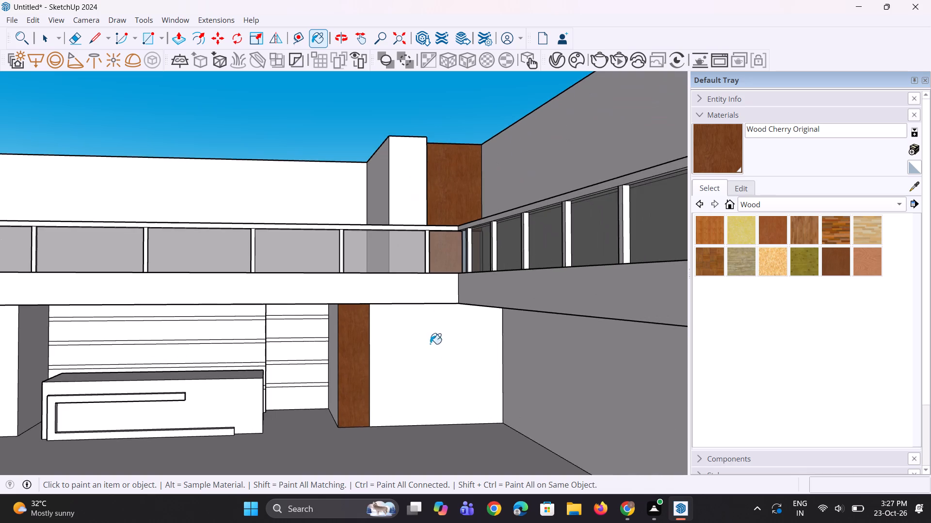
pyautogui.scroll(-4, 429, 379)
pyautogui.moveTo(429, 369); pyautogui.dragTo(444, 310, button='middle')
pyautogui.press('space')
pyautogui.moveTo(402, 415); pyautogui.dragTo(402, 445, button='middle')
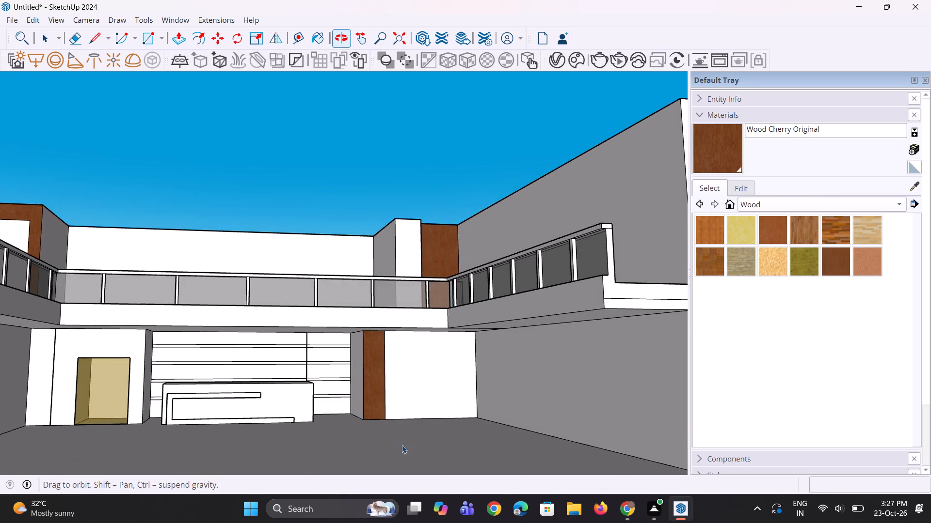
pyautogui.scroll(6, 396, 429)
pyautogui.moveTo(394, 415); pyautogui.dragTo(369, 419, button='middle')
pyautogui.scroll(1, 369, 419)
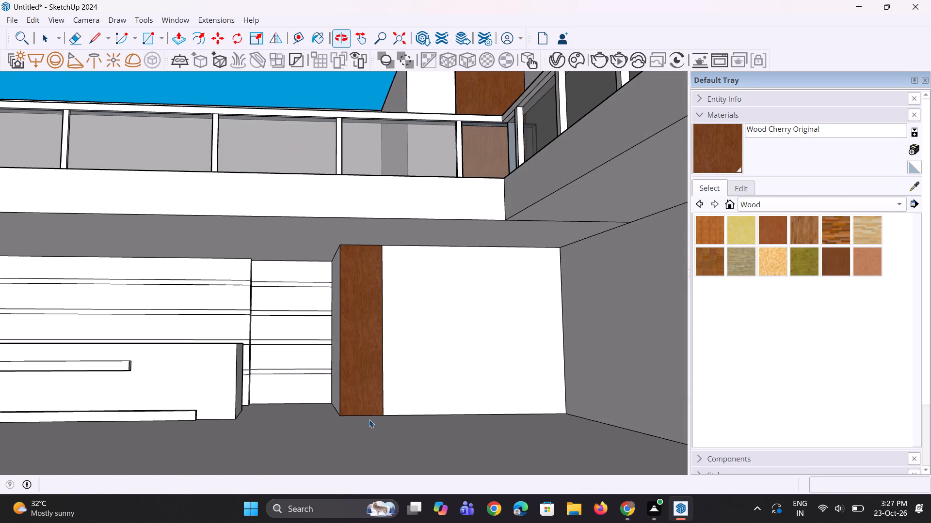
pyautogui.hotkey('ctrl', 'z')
# Draw a rectangle about 13' by 12' on the ground-floor rear wall beside the shelves, starting from the floor line.
pyautogui.scroll(1, 386, 390)
pyautogui.press('space')
pyautogui.press('space')
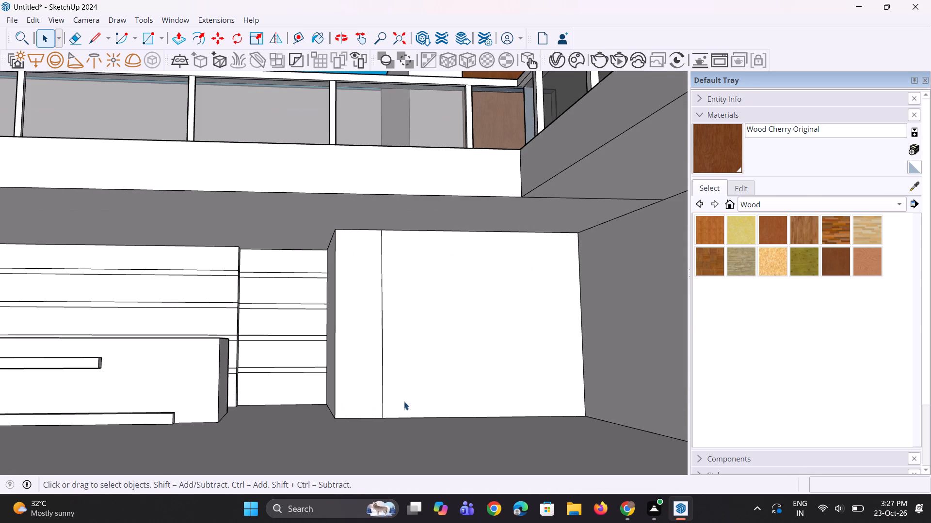
pyautogui.press('r')
pyautogui.scroll(5, 404, 401)
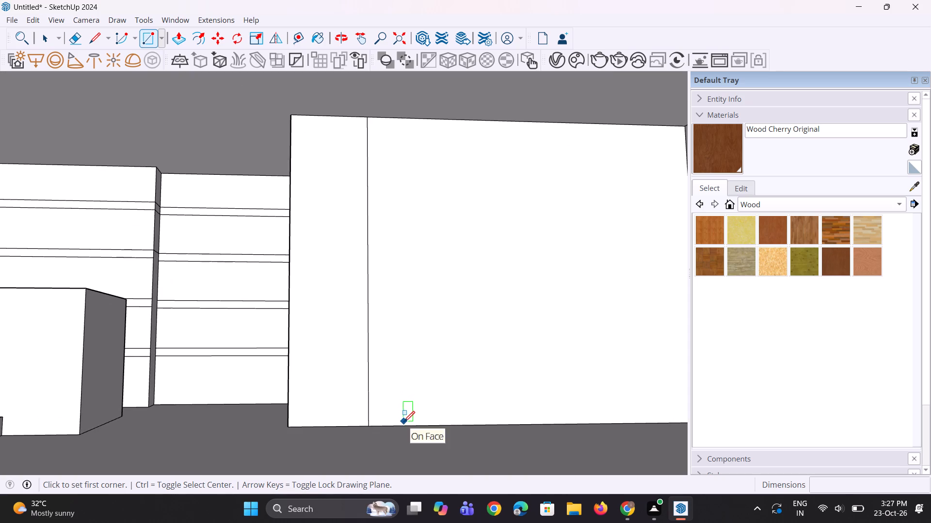
pyautogui.click(402, 424)
pyautogui.scroll(-5, 512, 382)
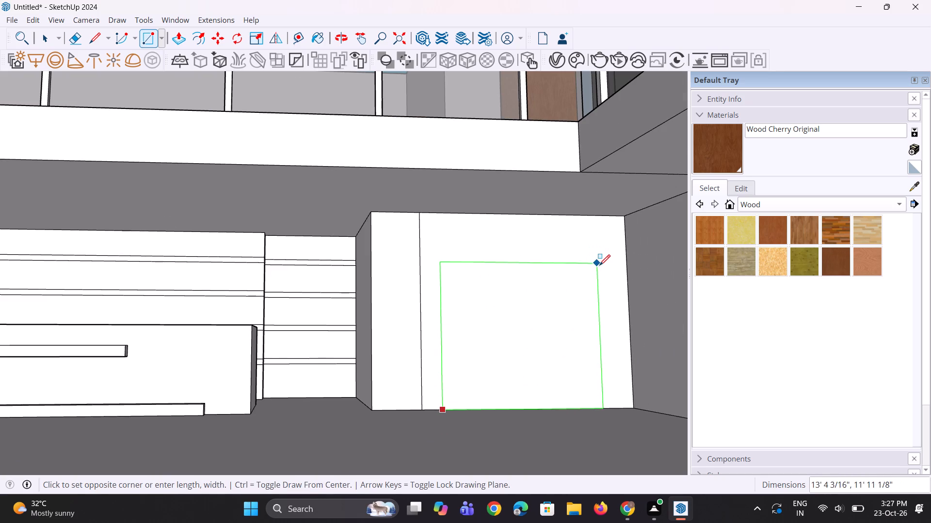
pyautogui.click(599, 265)
pyautogui.press('space')
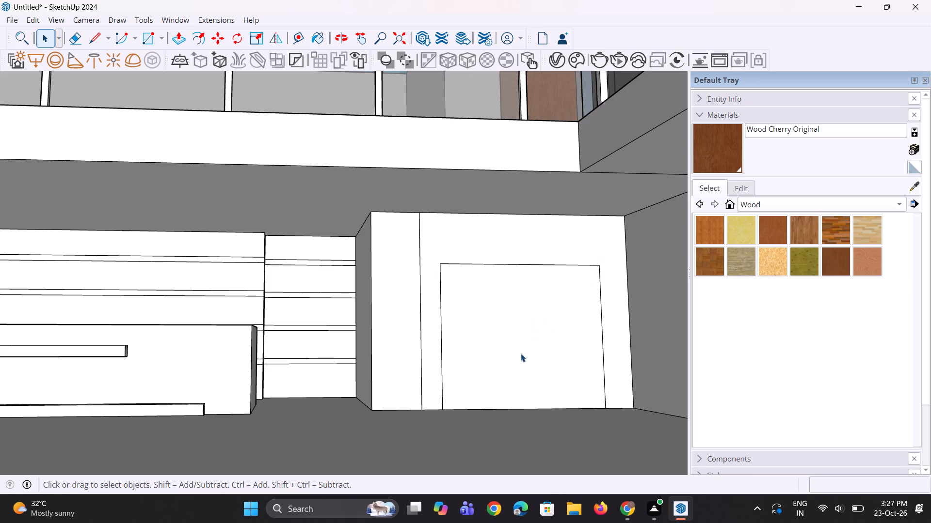
# Copy the new rectangular face about 67' 8" away to the open area outside the building.
pyautogui.click(521, 354)
pyautogui.scroll(-6, 374, 372)
pyautogui.moveTo(452, 351); pyautogui.dragTo(442, 415, button='middle')
pyautogui.press('m')
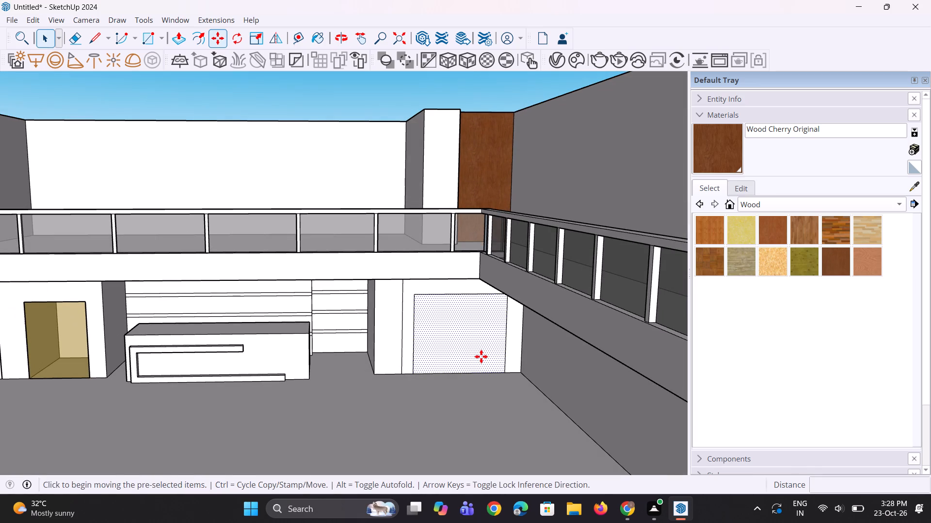
pyautogui.click(481, 356)
pyautogui.scroll(-9, 401, 390)
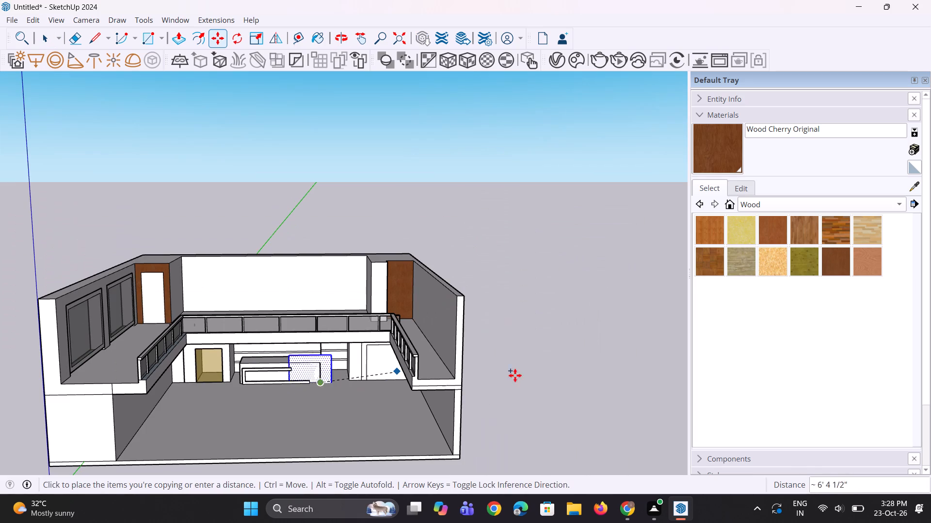
pyautogui.click(601, 366)
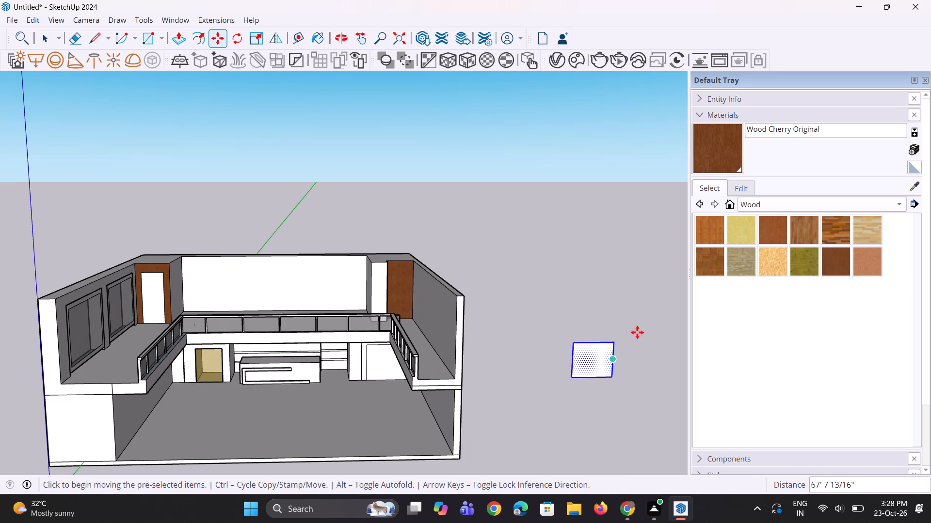
pyautogui.press('space')
pyautogui.press('space')
# Sample Translucent Glass Dark Green from the existing ground-floor glass opening and paint both sides of the copied face with it.
pyautogui.click(915, 186)
pyautogui.scroll(2, 112, 344)
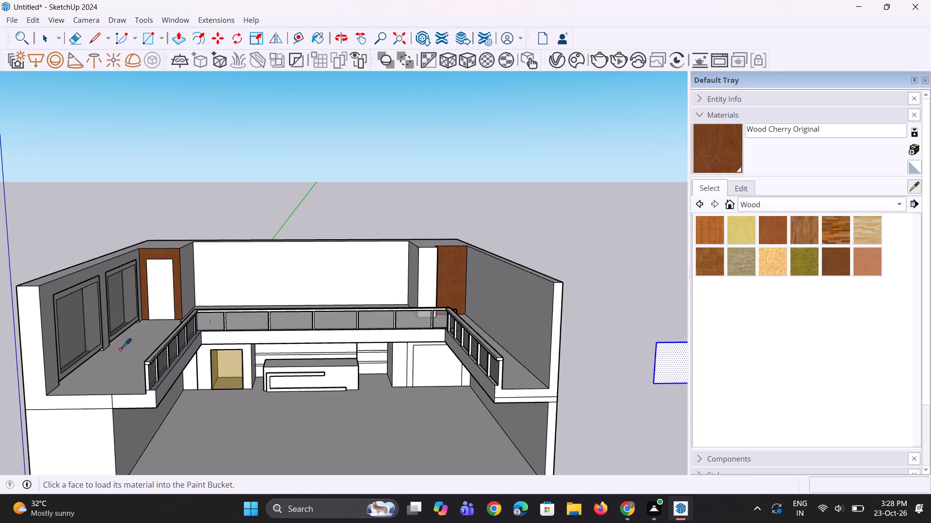
pyautogui.scroll(1, 120, 349)
pyautogui.click(219, 372)
pyautogui.scroll(-4, 236, 400)
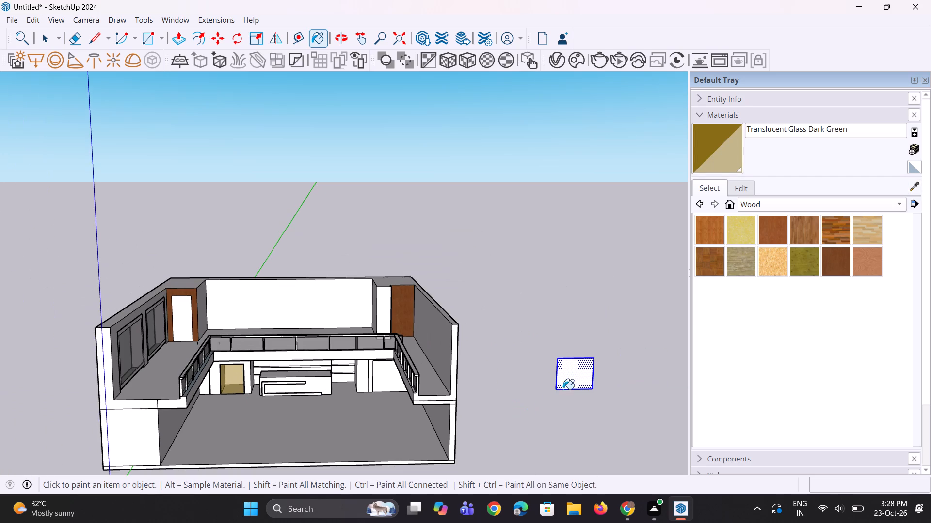
pyautogui.click(569, 376)
pyautogui.scroll(1, 537, 404)
pyautogui.moveTo(544, 407); pyautogui.dragTo(225, 303, button='middle')
pyautogui.scroll(-4, 225, 303)
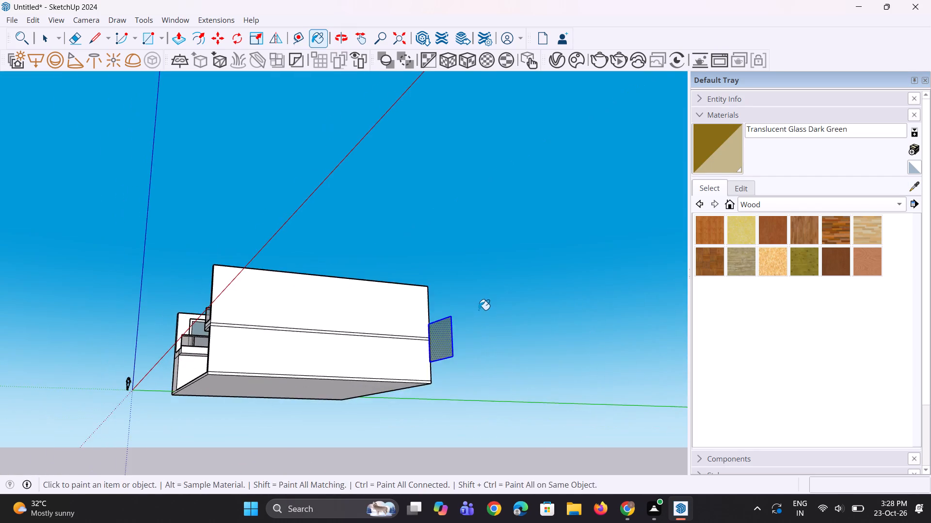
pyautogui.moveTo(466, 355); pyautogui.dragTo(401, 446, button='middle')
pyautogui.scroll(-1, 444, 386)
pyautogui.scroll(6, 385, 446)
pyautogui.moveTo(368, 428); pyautogui.dragTo(267, 434, button='middle')
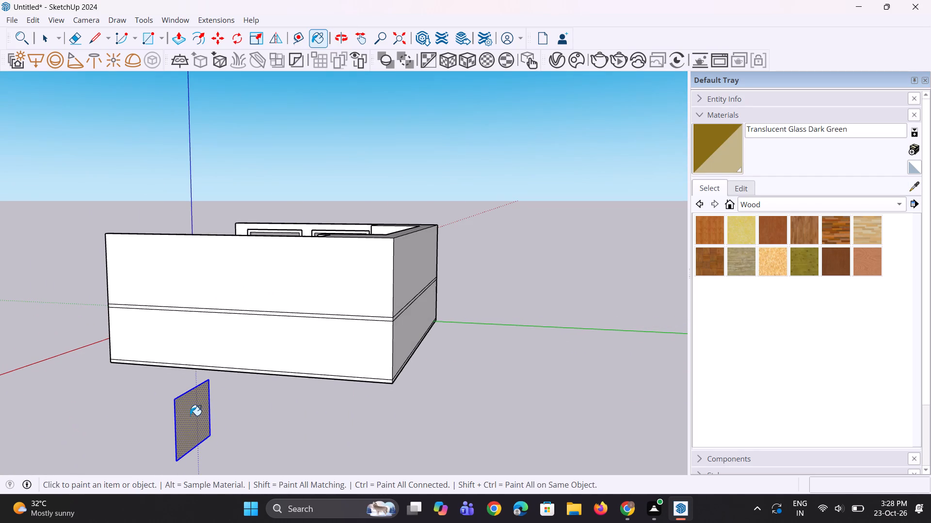
pyautogui.click(190, 415)
pyautogui.moveTo(197, 438); pyautogui.dragTo(592, 432, button='middle')
pyautogui.scroll(-5, 535, 443)
pyautogui.moveTo(522, 447); pyautogui.dragTo(604, 426, button='middle')
pyautogui.press('space')
pyautogui.press('space')
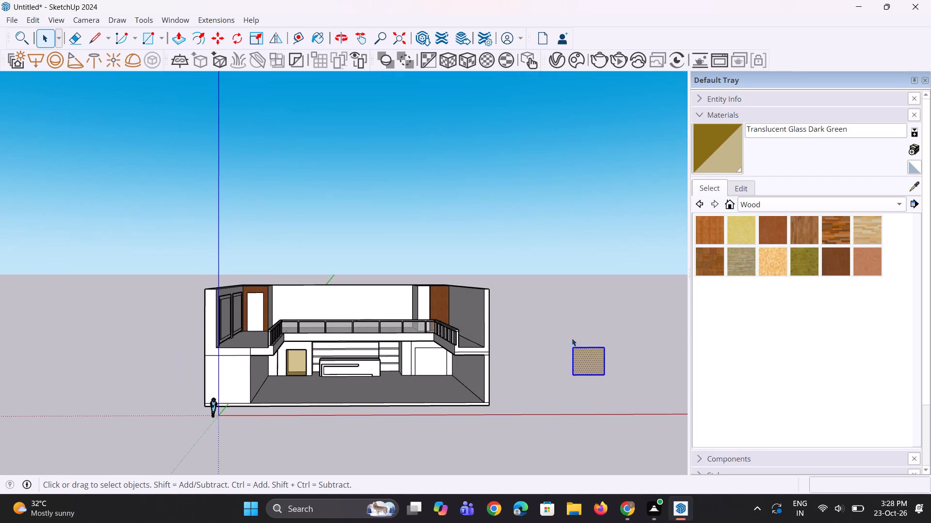
# Make the copied glass face and its edges into a group.
pyautogui.moveTo(564, 324); pyautogui.dragTo(635, 395)
pyautogui.rightClick(597, 360)
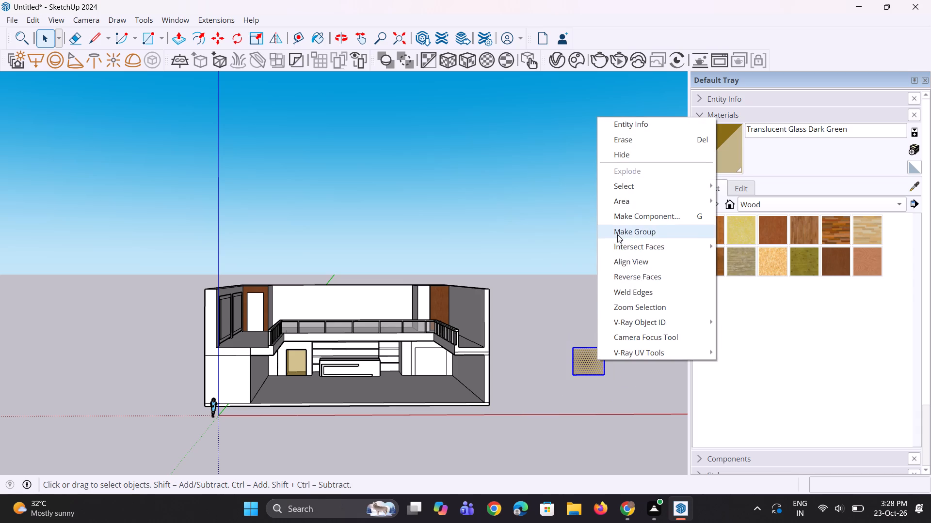
pyautogui.click(617, 234)
pyautogui.click(529, 395)
# Cut an opening in the ground-floor rear wall by pushing its rectangular face in by the last-used Push/Pull distance.
pyautogui.moveTo(485, 474); pyautogui.dragTo(501, 501, button='middle')
pyautogui.scroll(-1, 501, 501)
pyautogui.scroll(6, 424, 393)
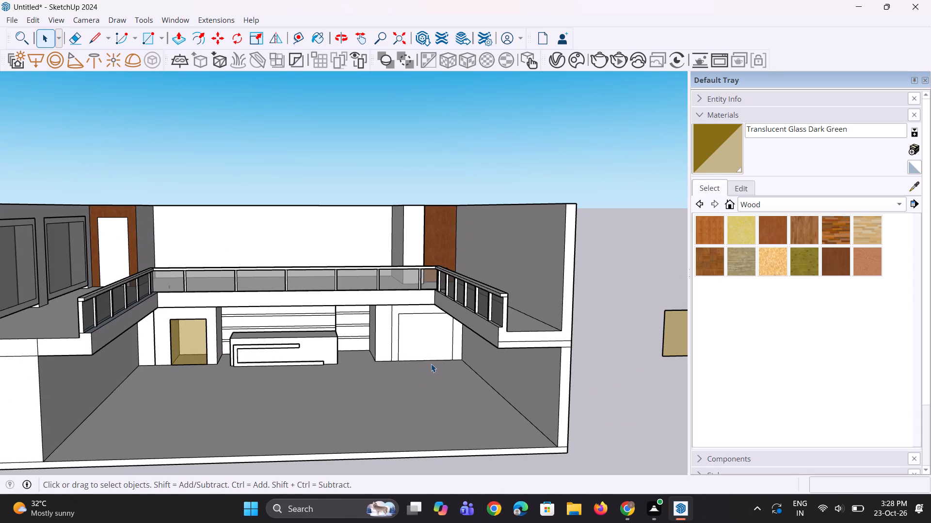
pyautogui.press('p')
pyautogui.doubleClick(433, 347)
pyautogui.moveTo(469, 395); pyautogui.dragTo(462, 389, button='middle')
pyautogui.press('space')
pyautogui.press('space')
# Move the glass panel group by its bottom corner into the new opening in the ground-floor rear wall.
pyautogui.scroll(-4, 422, 376)
pyautogui.press('space')
pyautogui.click(618, 361)
pyautogui.press('m')
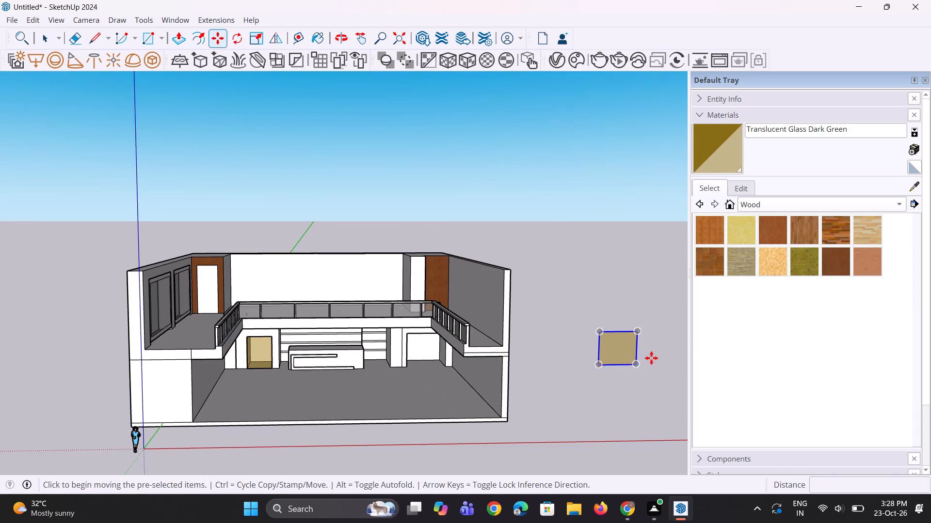
pyautogui.click(634, 368)
pyautogui.scroll(8, 404, 415)
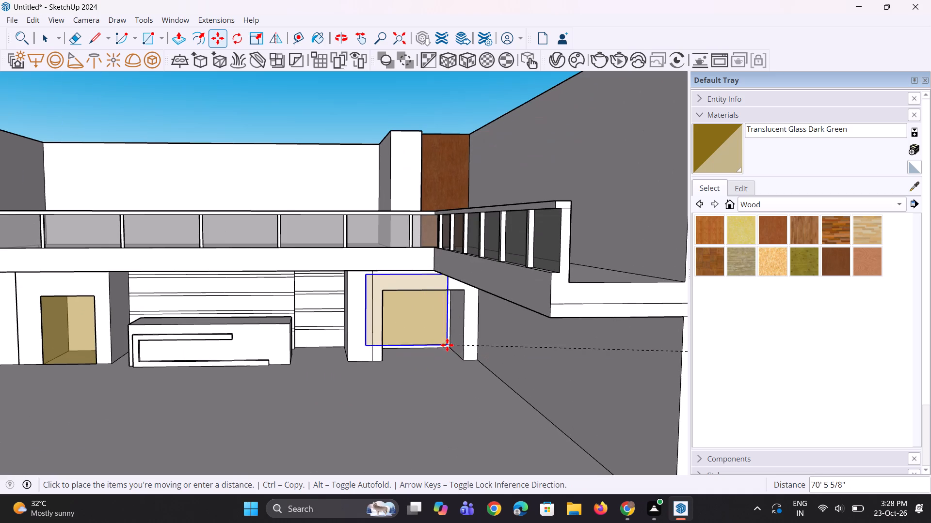
pyautogui.click(463, 355)
pyautogui.moveTo(446, 394); pyautogui.dragTo(427, 427, button='middle')
pyautogui.scroll(-9, 415, 397)
pyautogui.press('space')
pyautogui.click(587, 413)
pyautogui.scroll(-4, 404, 420)
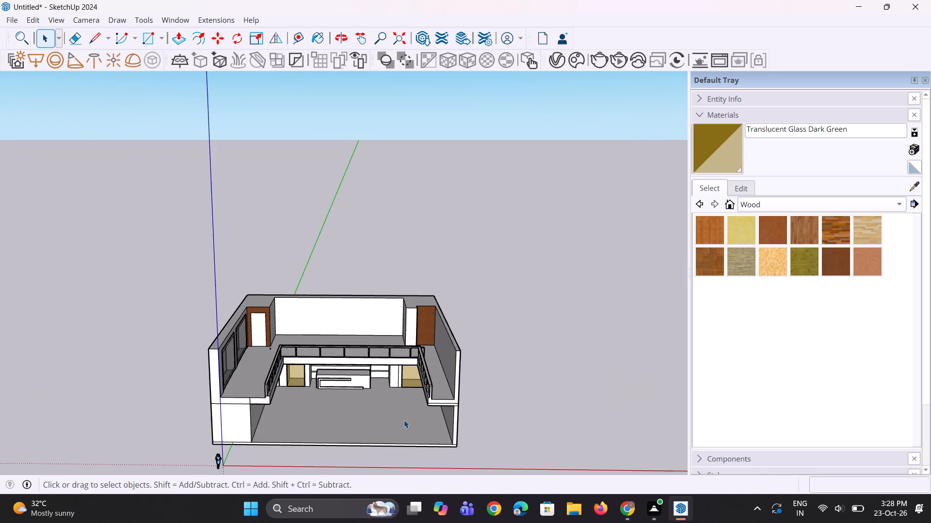
# Sample Wood Cherry Original from the upper-floor wood surface and paint the ground-floor rear wall surface around the new glass opening.
pyautogui.middleClick(404, 420)
pyautogui.scroll(1, 403, 419)
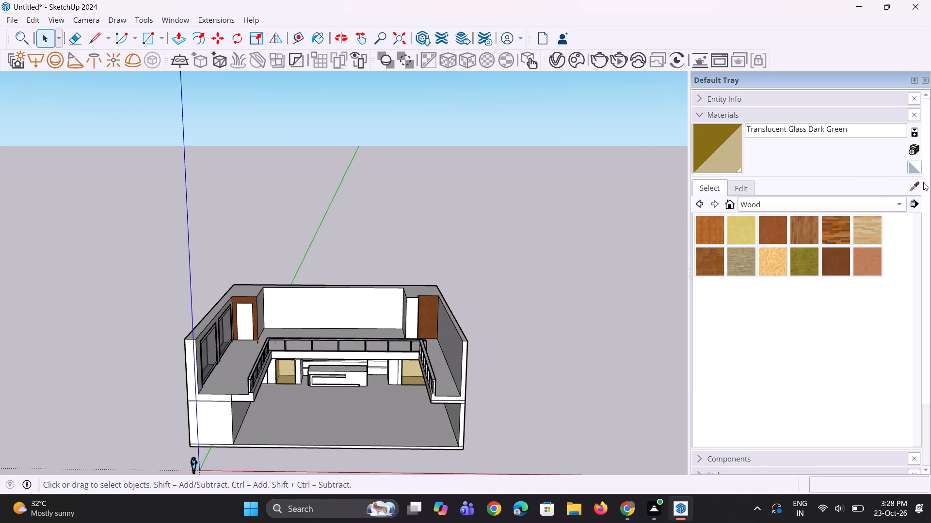
pyautogui.click(923, 183)
pyautogui.click(910, 185)
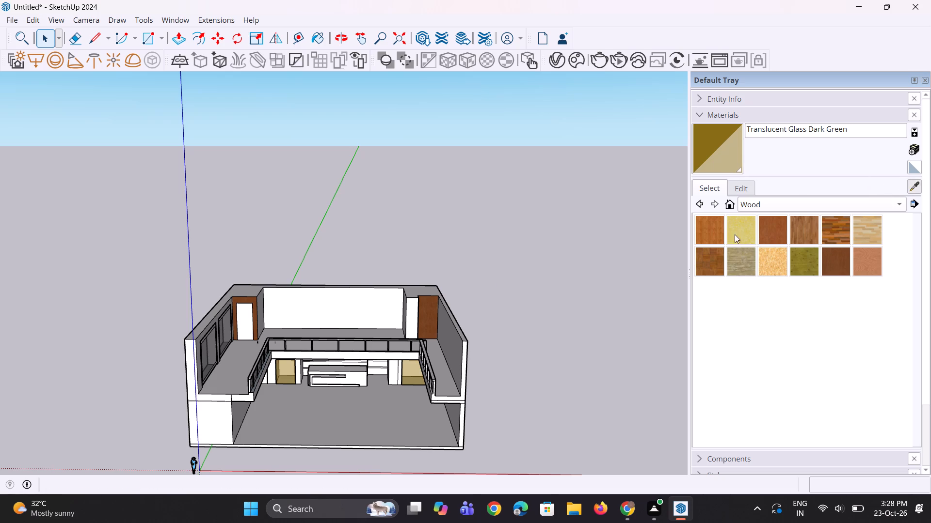
pyautogui.scroll(3, 375, 292)
pyautogui.click(455, 318)
pyautogui.scroll(7, 417, 399)
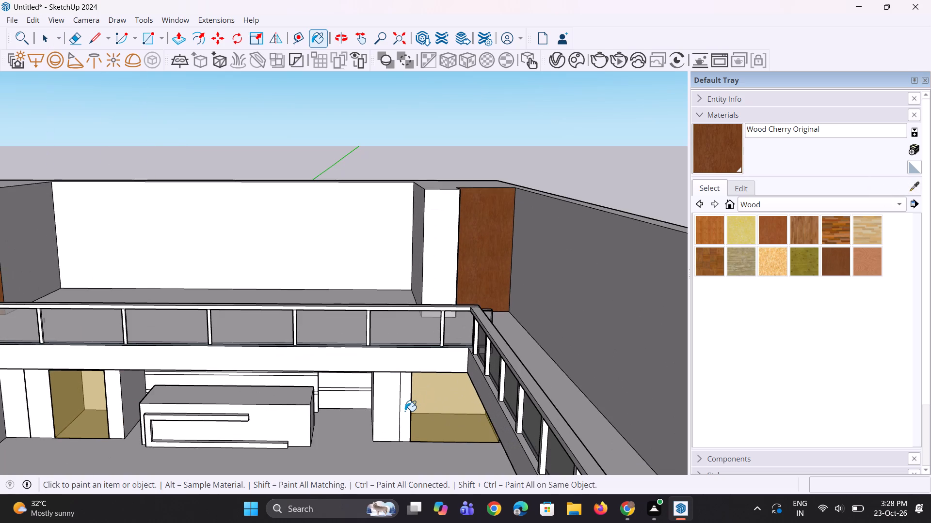
pyautogui.click(405, 411)
pyautogui.scroll(5, 404, 421)
pyautogui.moveTo(407, 407); pyautogui.dragTo(424, 389, button='middle')
pyautogui.scroll(-2, 424, 390)
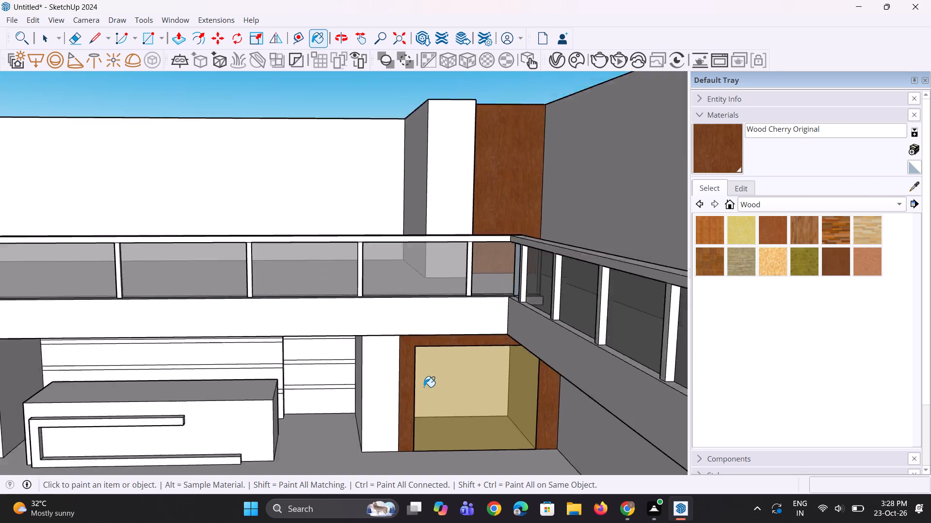
pyautogui.scroll(-9, 424, 387)
pyautogui.moveTo(403, 392); pyautogui.dragTo(407, 374, button='middle')
pyautogui.press('space')
pyautogui.press('space')
pyautogui.scroll(-4, 407, 374)
pyautogui.press('space')
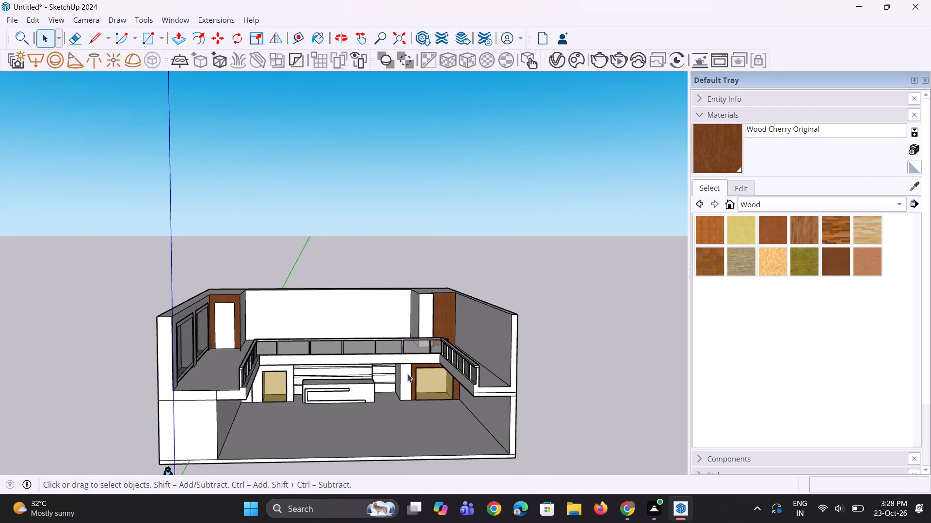
# Examine the counter, shelves, glass openings and side walls of the ground floor from several angles.
pyautogui.moveTo(407, 374); pyautogui.dragTo(404, 369, button='middle')
pyautogui.scroll(11, 363, 389)
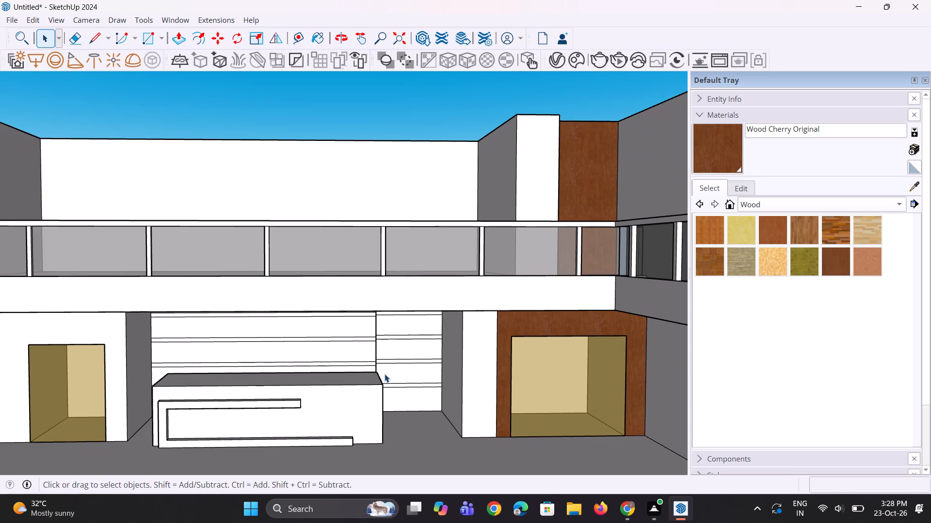
pyautogui.moveTo(385, 373); pyautogui.dragTo(385, 367, button='middle')
pyautogui.scroll(2, 385, 363)
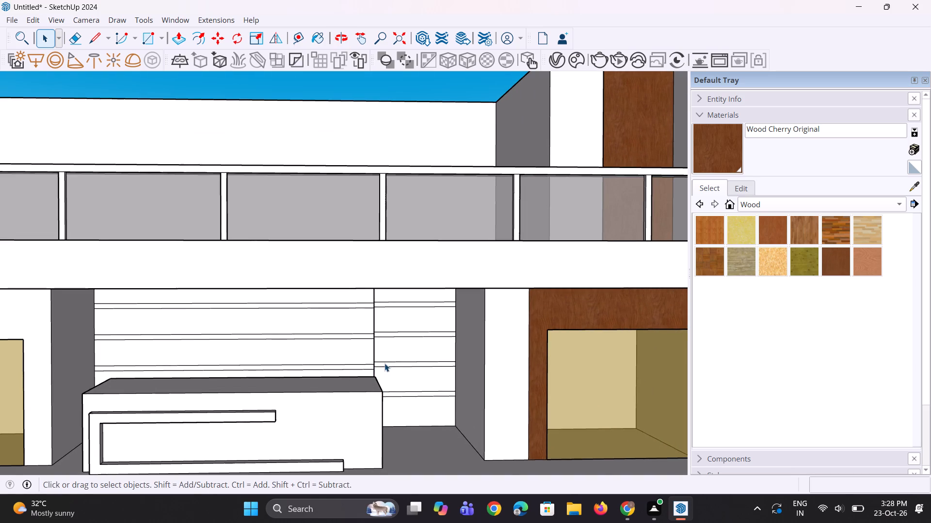
pyautogui.scroll(1, 385, 363)
pyautogui.moveTo(385, 363); pyautogui.dragTo(377, 358, button='middle')
pyautogui.scroll(-4, 377, 358)
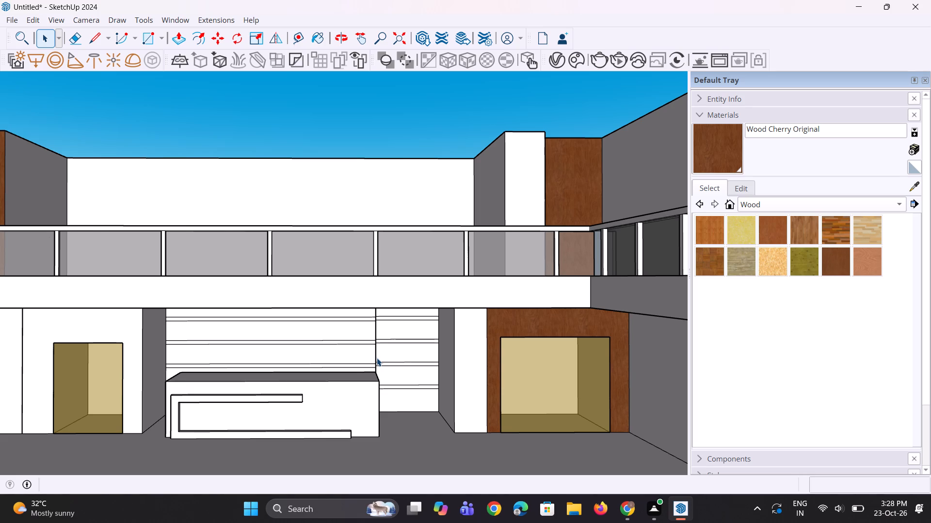
pyautogui.scroll(1, 377, 358)
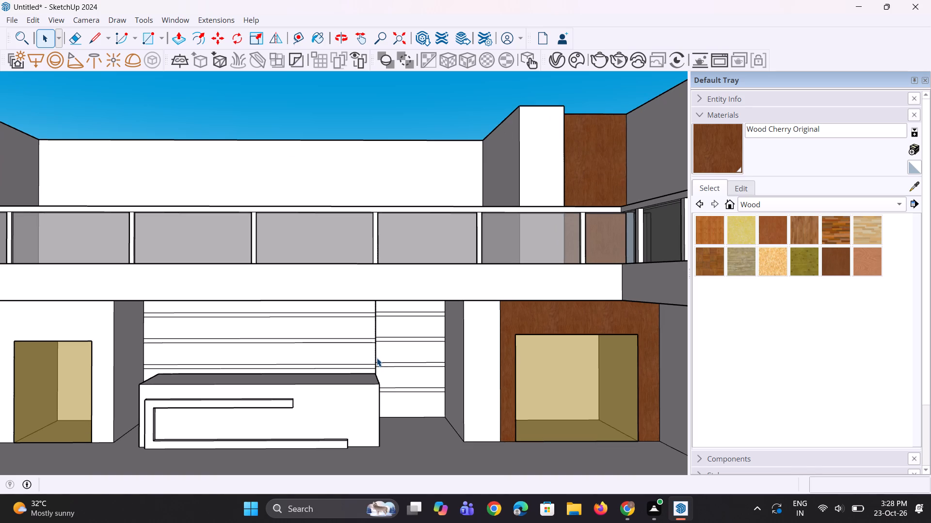
pyautogui.scroll(-4, 377, 357)
pyautogui.moveTo(377, 357); pyautogui.dragTo(303, 366, button='middle')
pyautogui.scroll(-2, 321, 347)
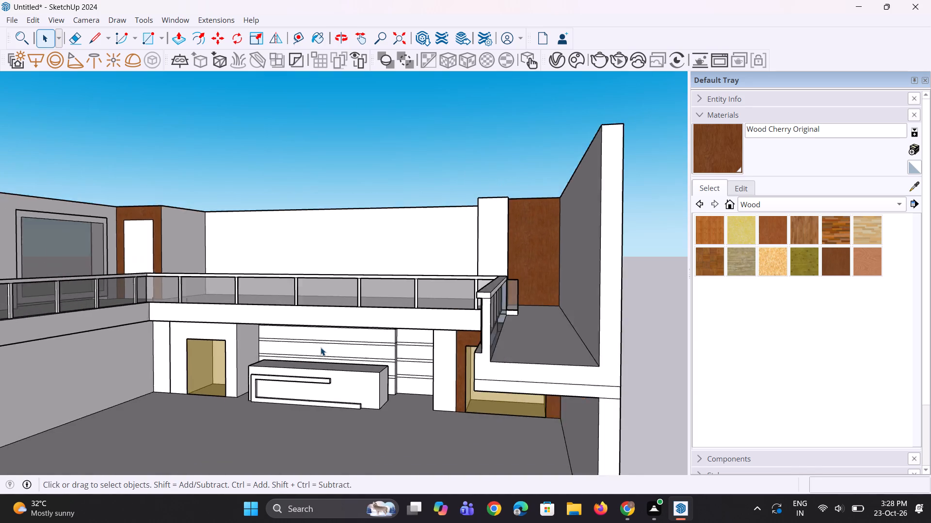
pyautogui.scroll(-6, 321, 347)
pyautogui.scroll(3, 88, 359)
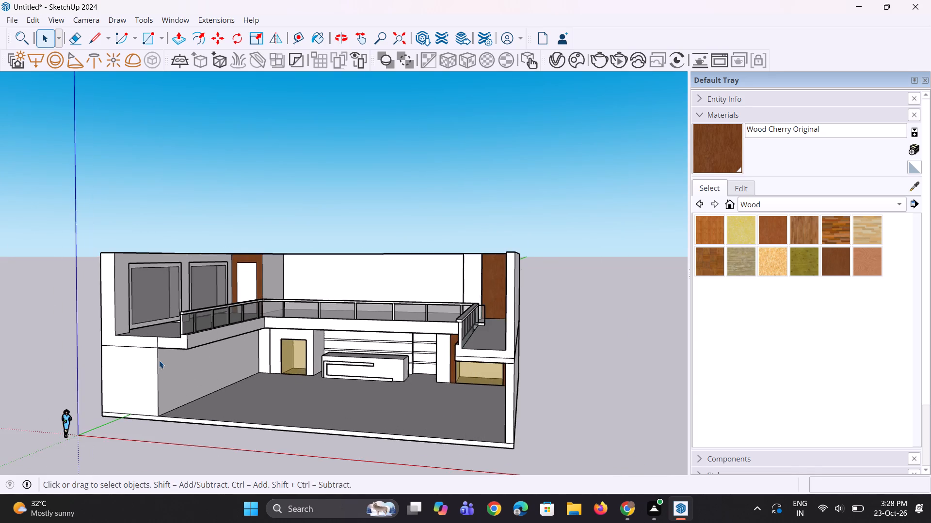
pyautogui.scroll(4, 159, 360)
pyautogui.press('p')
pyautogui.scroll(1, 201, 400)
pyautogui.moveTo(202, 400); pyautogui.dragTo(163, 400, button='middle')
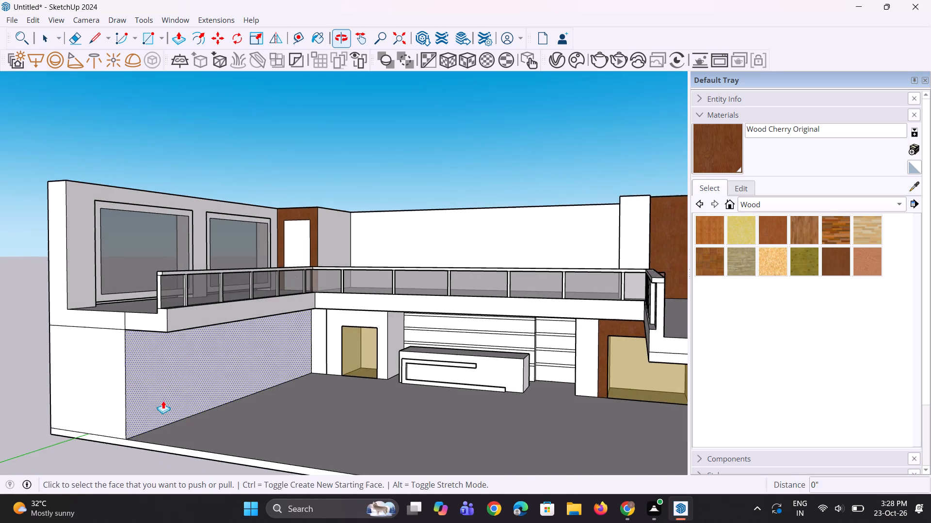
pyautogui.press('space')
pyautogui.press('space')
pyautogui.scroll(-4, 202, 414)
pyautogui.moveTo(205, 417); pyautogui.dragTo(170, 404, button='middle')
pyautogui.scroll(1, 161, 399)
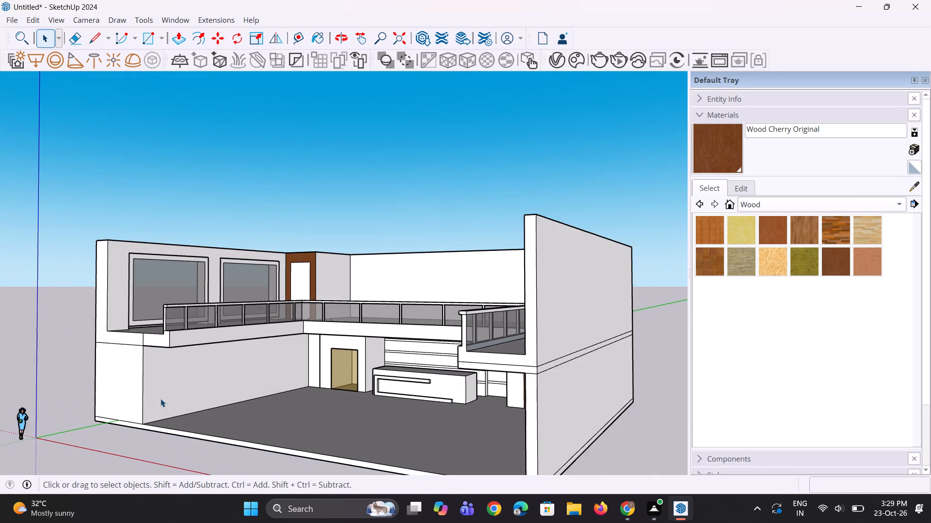
# Draw two connected tangent arcs, about 9' 6" and 8' 11" long, on the ground-floor side wall below the windows, starting from its front edge.
pyautogui.scroll(2, 159, 399)
pyautogui.press('c')
pyautogui.press('a')
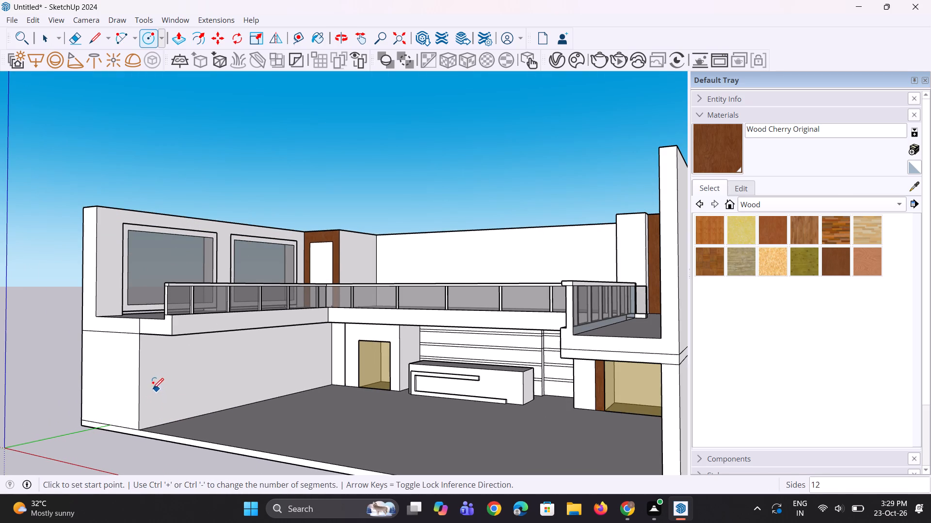
pyautogui.scroll(4, 152, 388)
pyautogui.click(134, 388)
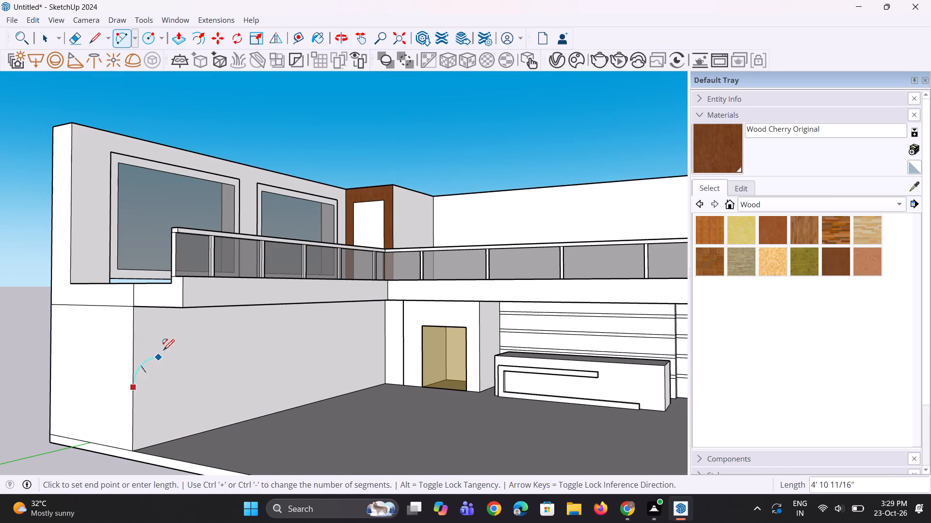
pyautogui.click(197, 330)
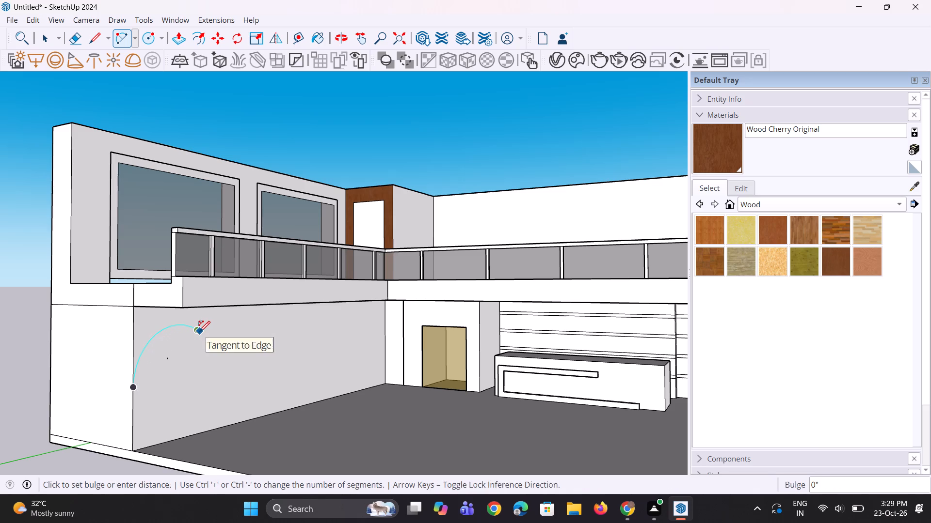
pyautogui.click(199, 332)
pyautogui.click(136, 386)
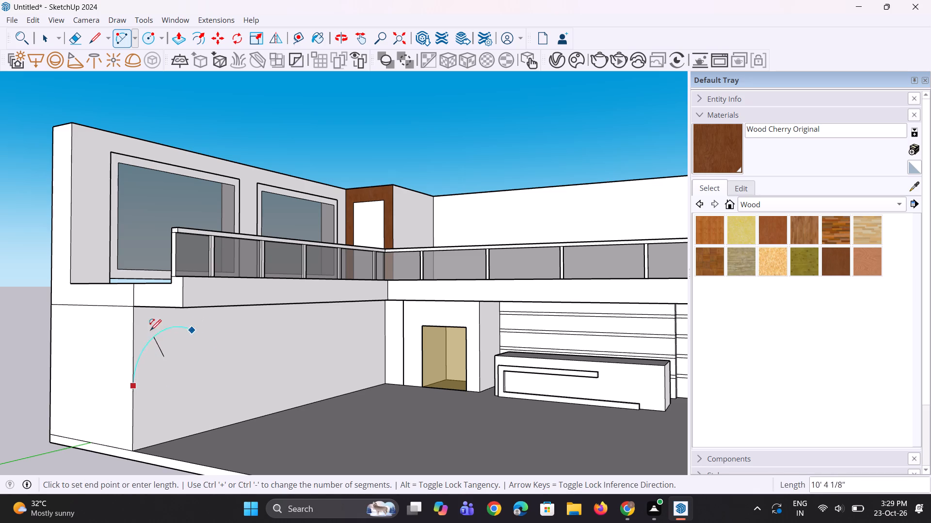
pyautogui.moveTo(171, 346); pyautogui.dragTo(137, 318, button='middle')
pyautogui.scroll(3, 178, 346)
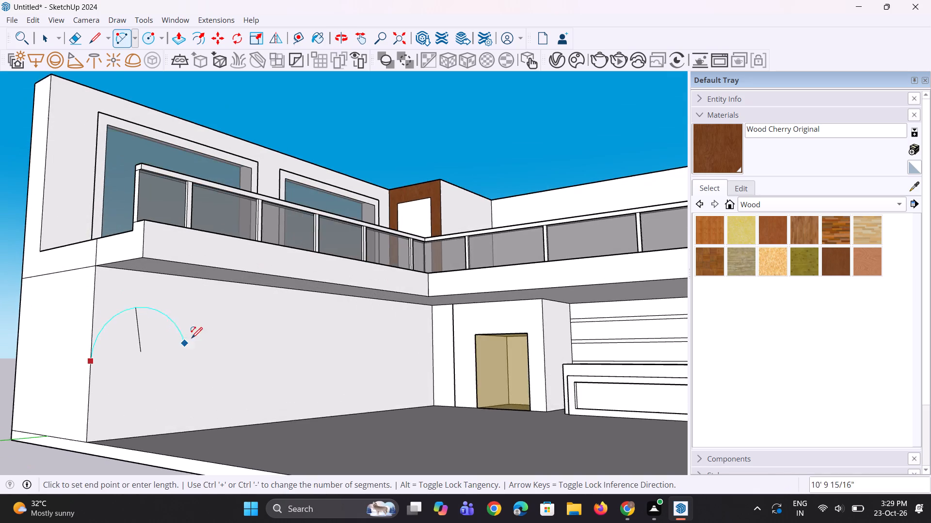
pyautogui.doubleClick(167, 312)
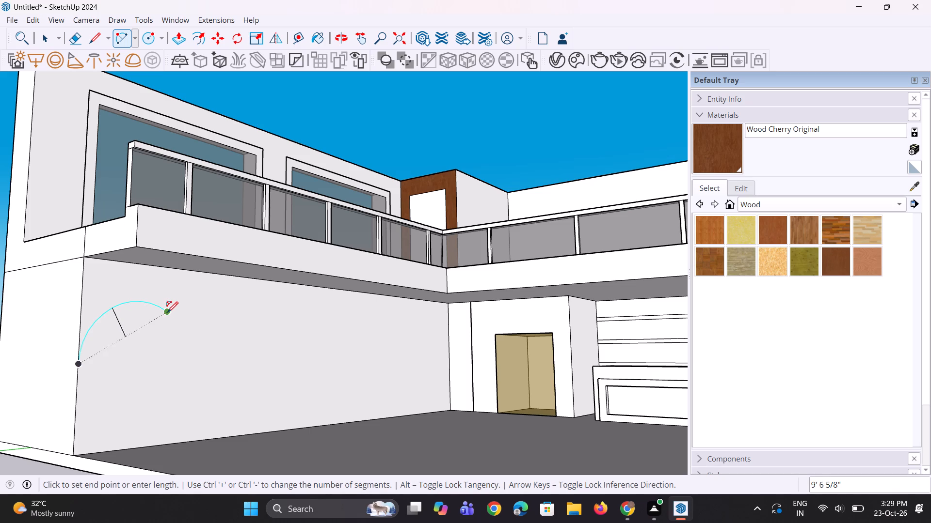
pyautogui.click(167, 312)
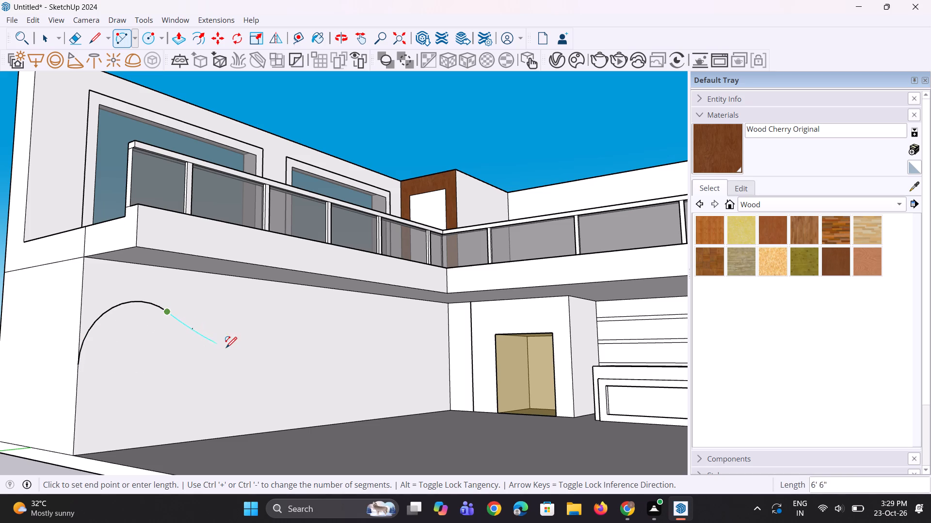
pyautogui.doubleClick(238, 349)
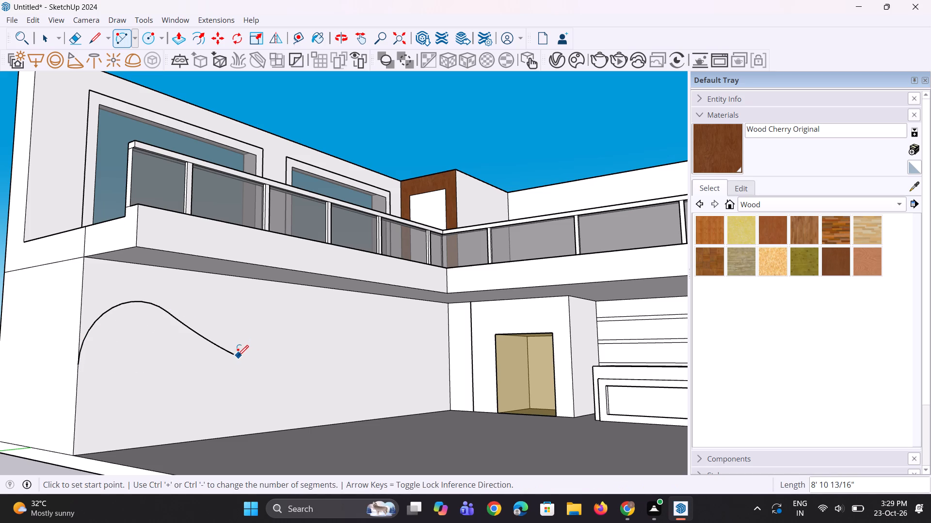
# Continue the curve with a third tangent arc about 8' 5" long, dipping and rising again along the side wall.
pyautogui.moveTo(229, 364); pyautogui.dragTo(74, 412, button='middle')
pyautogui.moveTo(328, 360); pyautogui.dragTo(472, 346, button='middle')
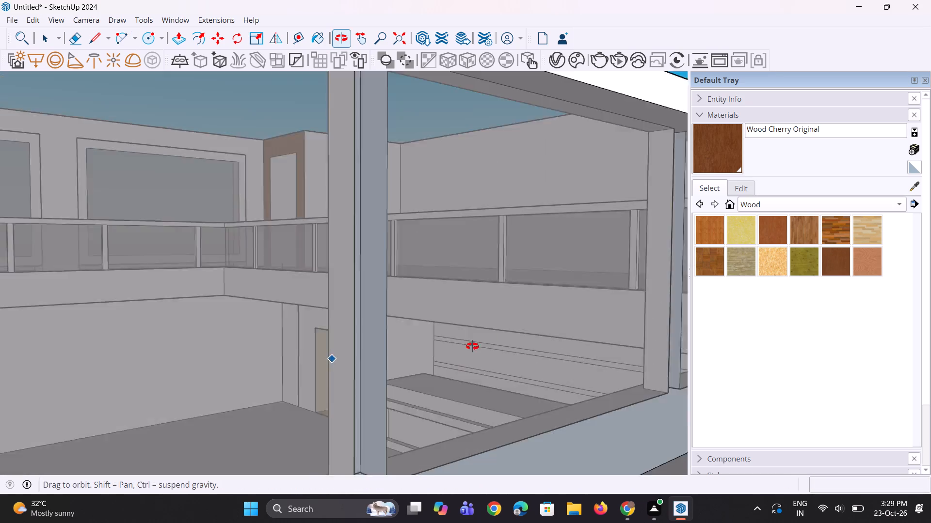
pyautogui.moveTo(472, 346); pyautogui.dragTo(474, 346, button='middle')
pyautogui.scroll(-20, 474, 346)
pyautogui.scroll(2, 174, 399)
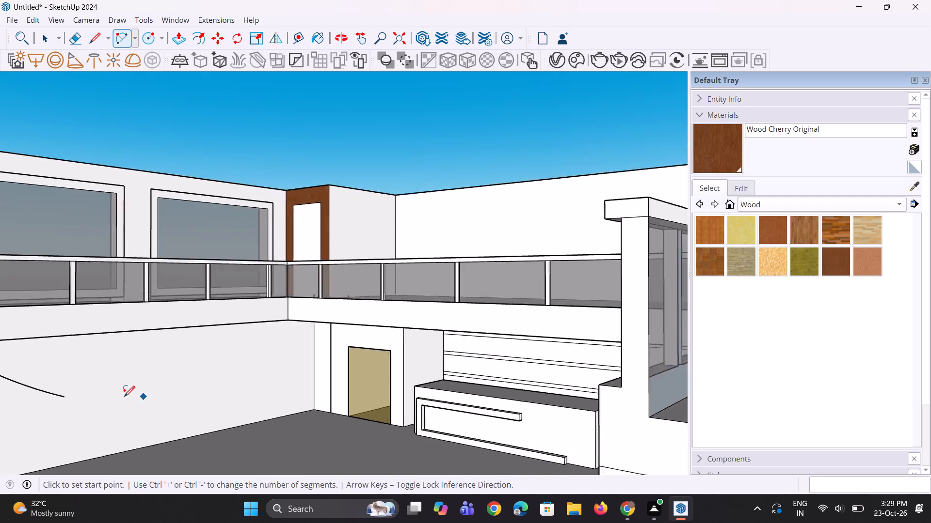
pyautogui.scroll(3, 124, 397)
pyautogui.scroll(-10, 229, 391)
pyautogui.scroll(13, 188, 388)
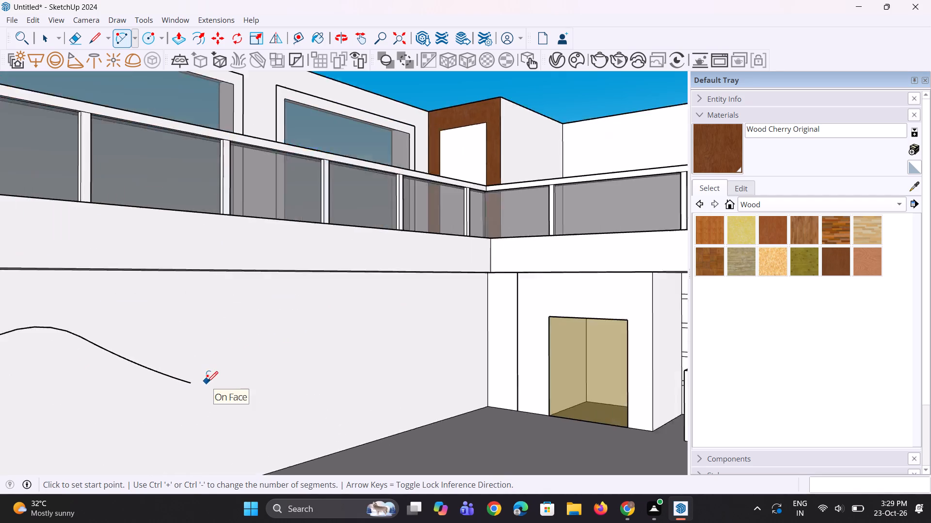
pyautogui.scroll(1, 207, 382)
pyautogui.moveTo(207, 382); pyautogui.dragTo(64, 442, button='middle')
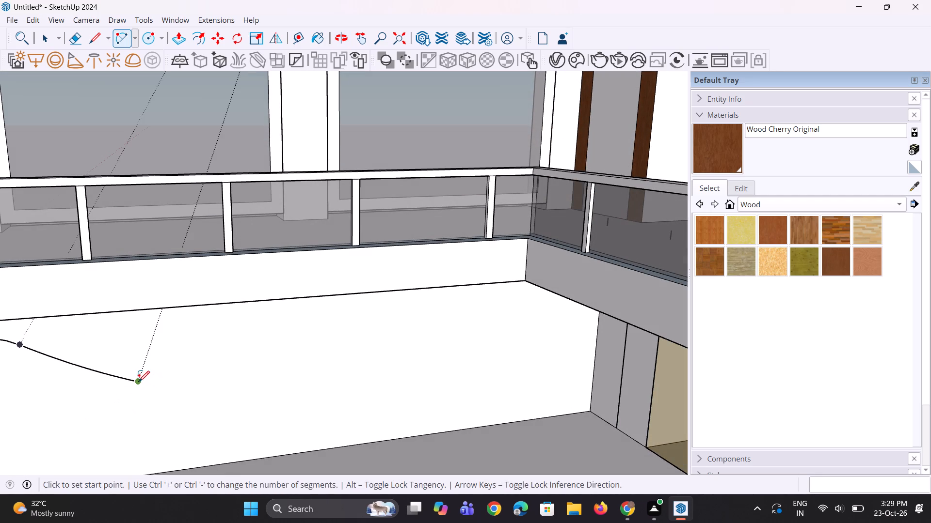
pyautogui.click(139, 382)
pyautogui.doubleClick(238, 337)
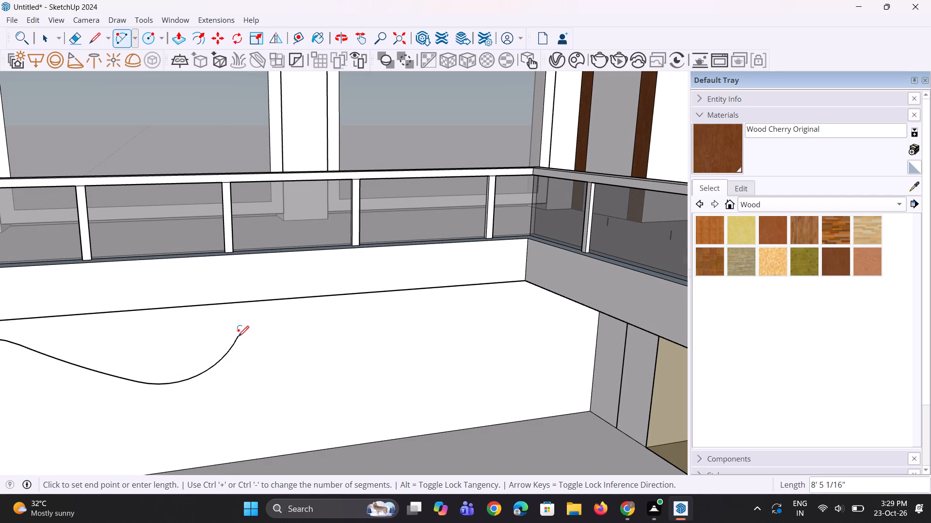
# Finish the wavy line with three more tangent arcs, about 11' 8", 9' 1" and 13' 6" long, ending at the side wall's rear corner.
pyautogui.click(239, 337)
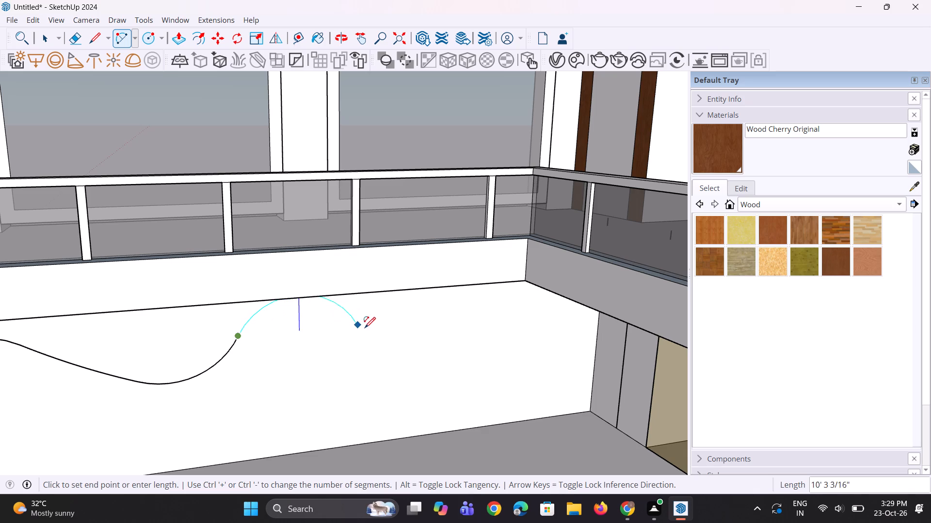
pyautogui.moveTo(368, 328); pyautogui.dragTo(374, 290, button='middle')
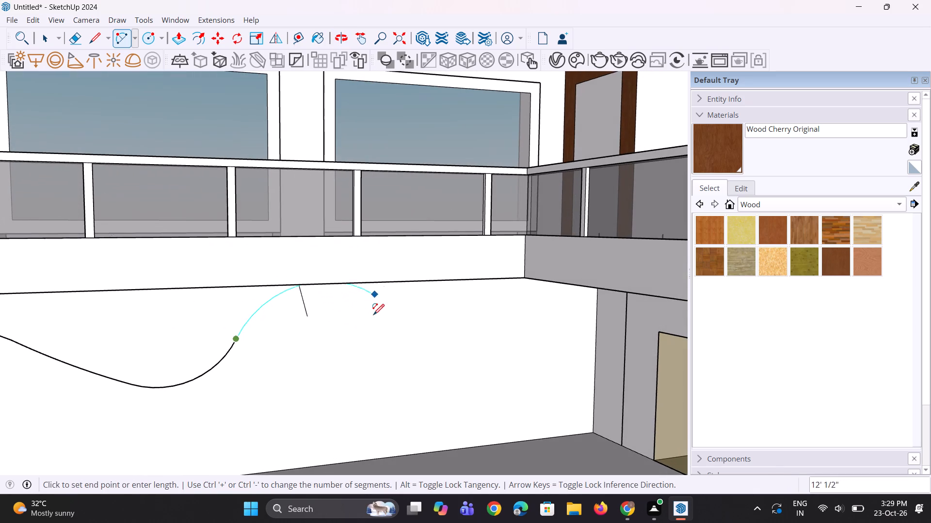
pyautogui.doubleClick(375, 340)
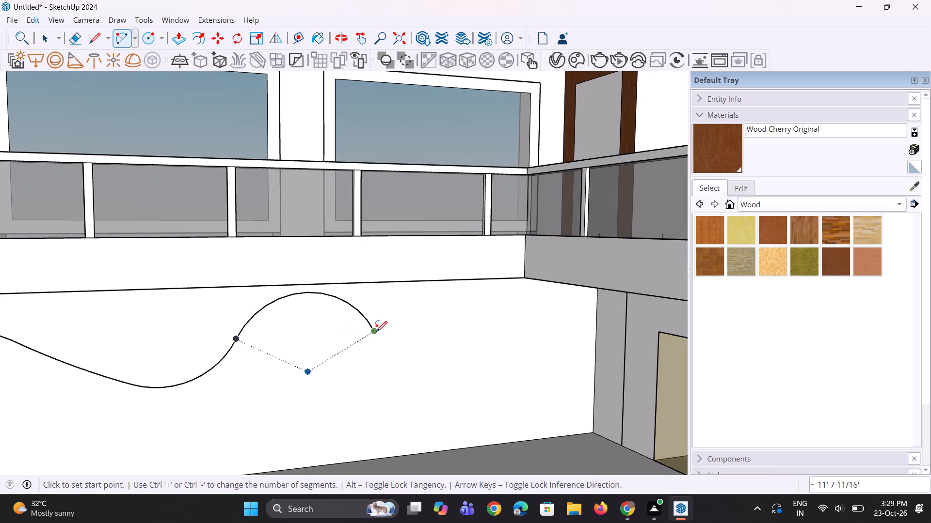
pyautogui.click(376, 332)
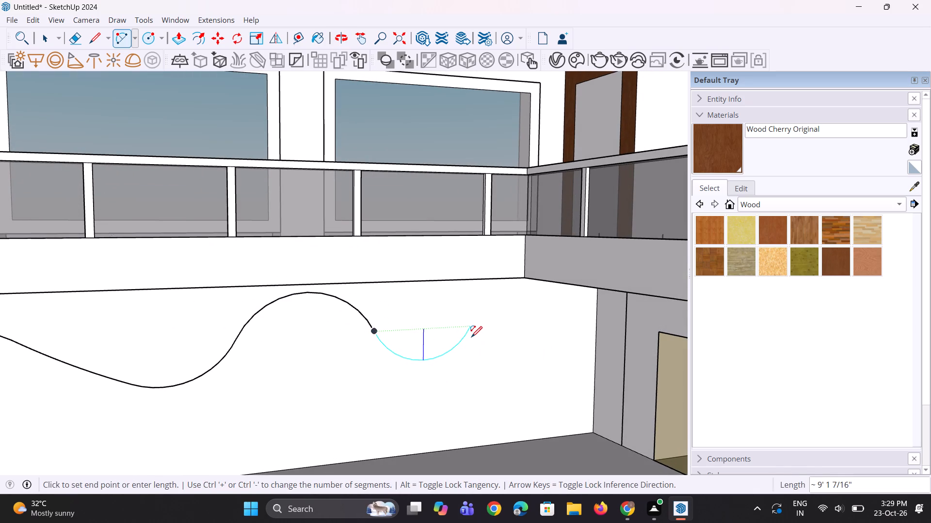
pyautogui.doubleClick(471, 337)
pyautogui.click(472, 327)
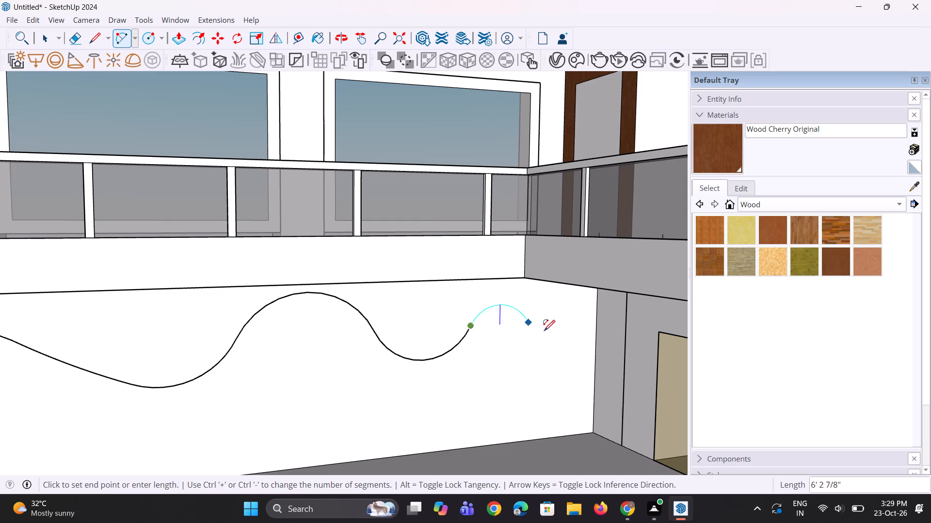
pyautogui.doubleClick(594, 321)
# Pull the side wall face below the wavy line out into the room by about 7 5/16".
pyautogui.scroll(-4, 503, 420)
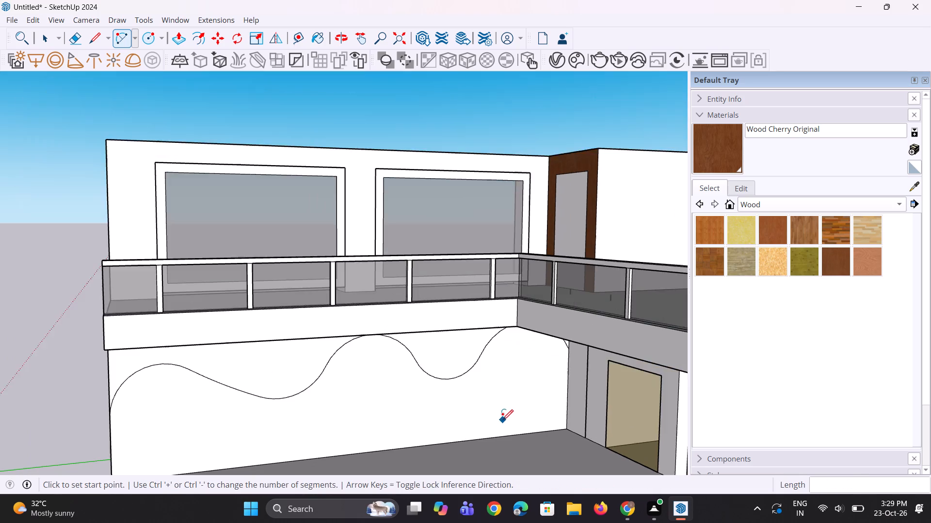
pyautogui.moveTo(502, 420); pyautogui.dragTo(521, 370, button='middle')
pyautogui.press('space')
pyautogui.press('space')
pyautogui.scroll(-3, 417, 384)
pyautogui.moveTo(259, 411); pyautogui.dragTo(336, 424, button='middle')
pyautogui.scroll(4, 244, 417)
pyautogui.press('p')
pyautogui.click(228, 402)
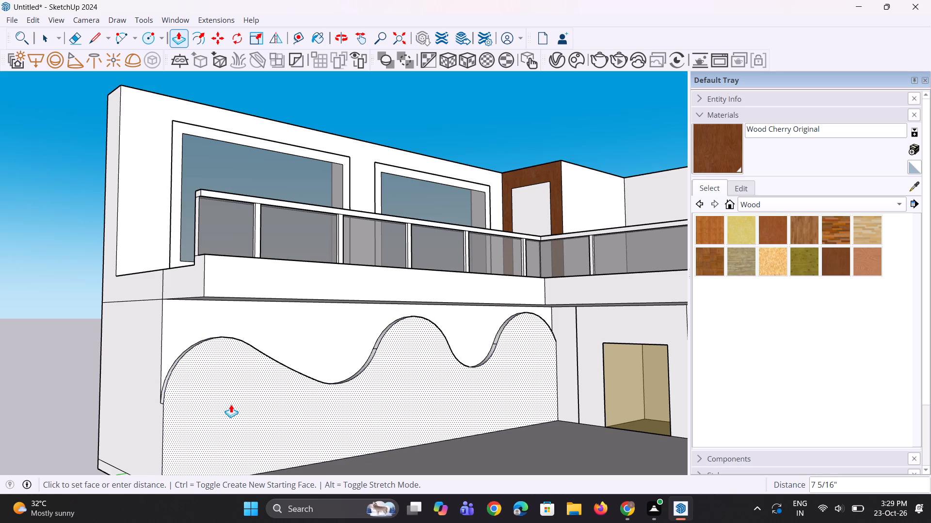
pyautogui.click(231, 404)
pyautogui.press('space')
pyautogui.press('space')
pyautogui.click(46, 393)
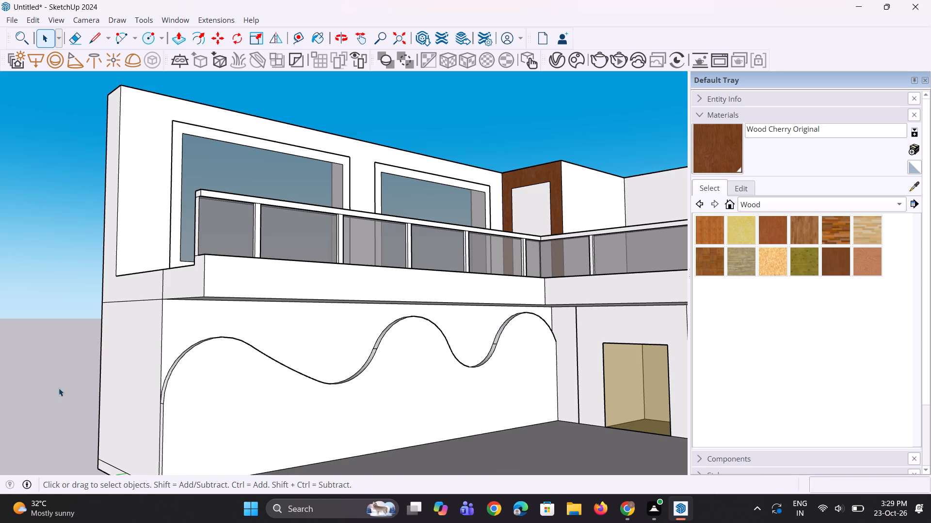
pyautogui.scroll(-6, 272, 346)
pyautogui.moveTo(270, 348); pyautogui.dragTo(284, 354, button='middle')
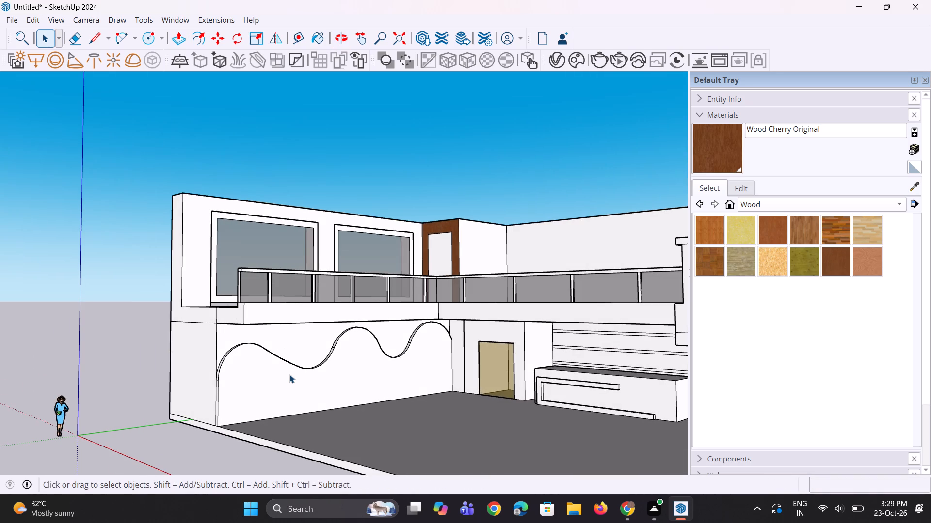
# Sample Translucent Glass Dark Green from the ground-floor opening and paint the front face of the raised wavy feature with it.
pyautogui.scroll(3, 345, 352)
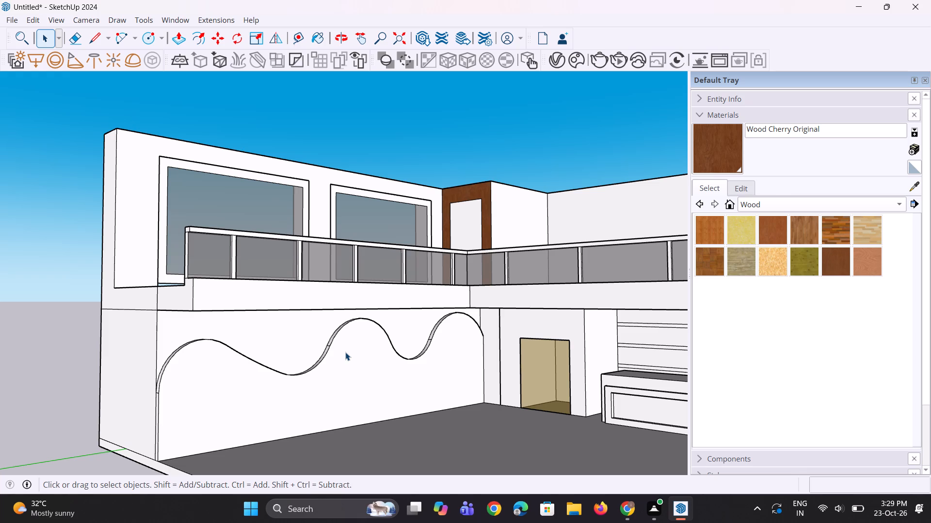
pyautogui.click(911, 188)
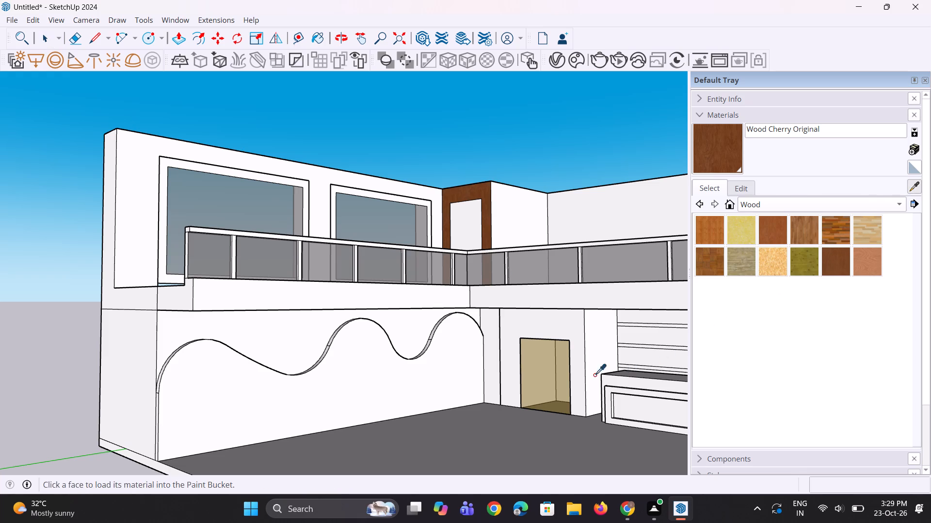
pyautogui.click(552, 375)
pyautogui.click(436, 383)
pyautogui.scroll(-1, 383, 372)
pyautogui.scroll(6, 233, 365)
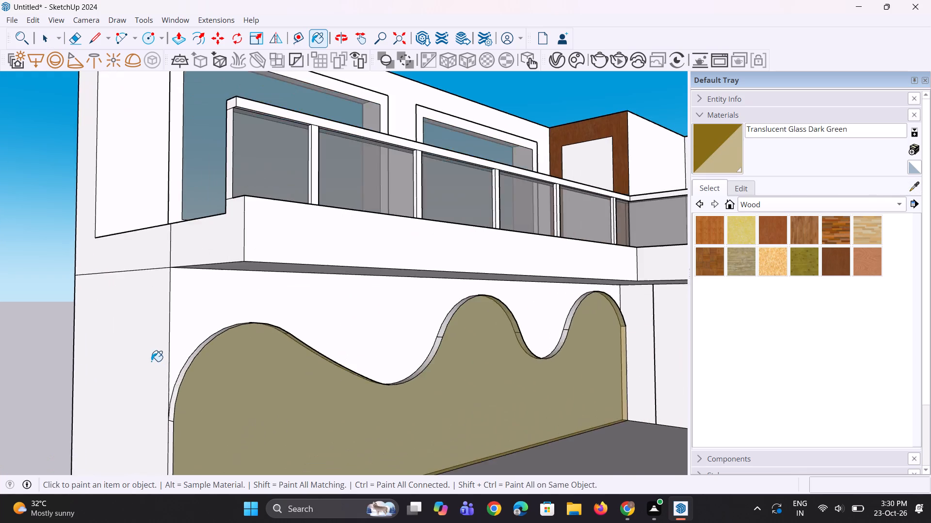
# Paint the wavy feature's curved top edge segments and its front end strip with Translucent Glass Dark Green.
pyautogui.scroll(4, 151, 361)
pyautogui.click(180, 354)
pyautogui.scroll(1, 162, 444)
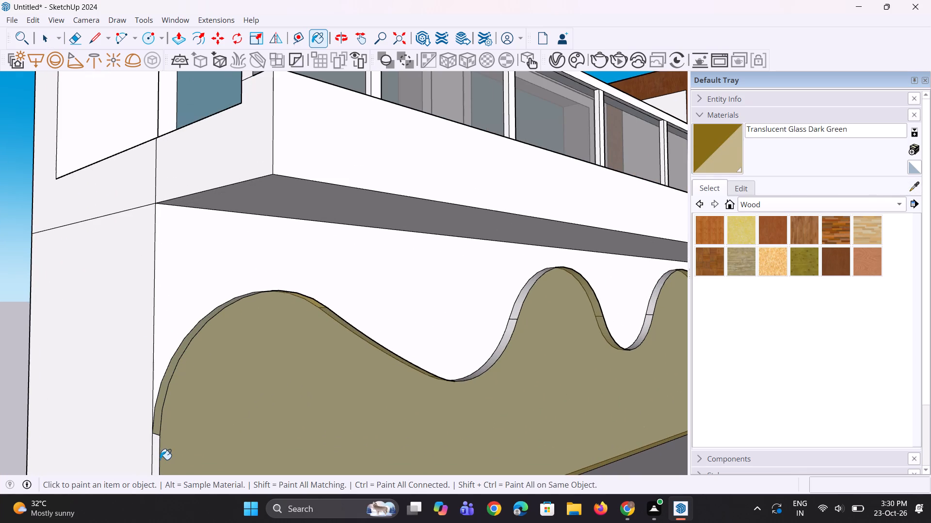
pyautogui.click(153, 457)
pyautogui.scroll(2, 375, 347)
pyautogui.moveTo(403, 361); pyautogui.dragTo(384, 398, button='middle')
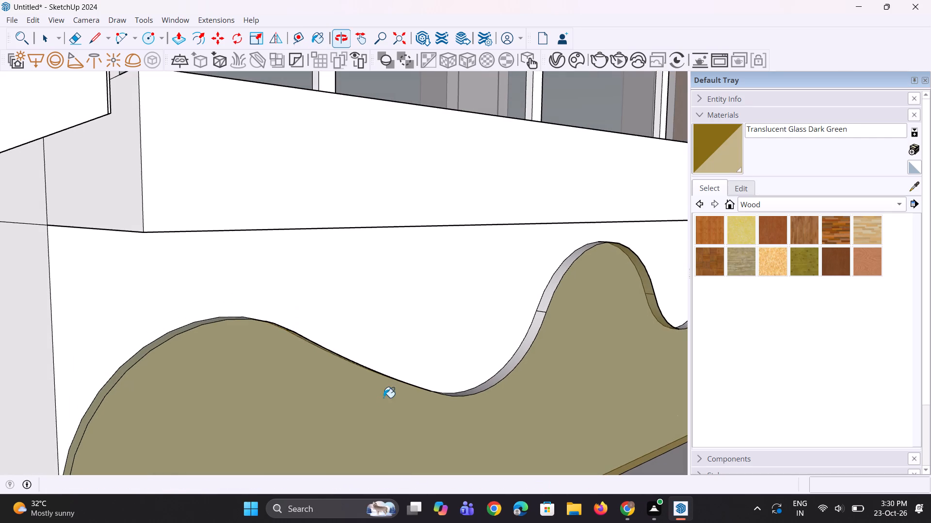
pyautogui.click(491, 386)
pyautogui.scroll(-5, 421, 409)
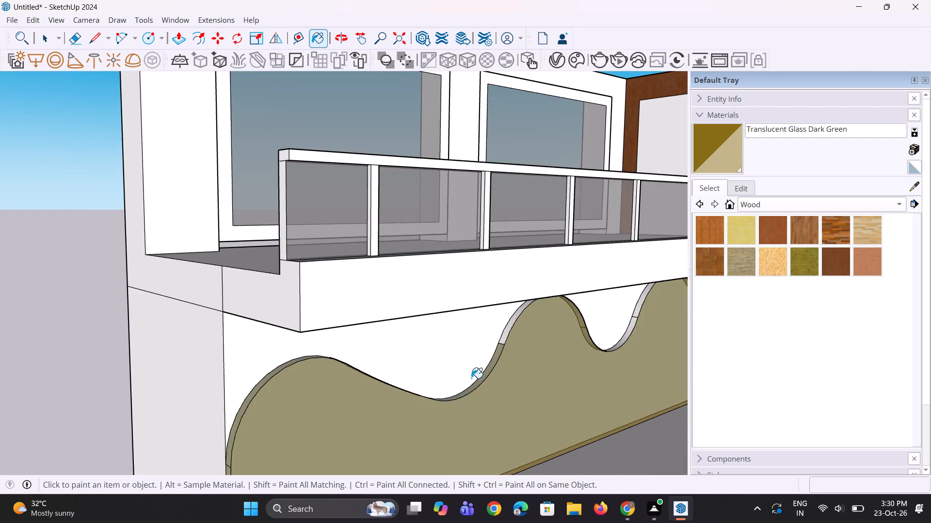
pyautogui.scroll(5, 536, 331)
pyautogui.click(501, 325)
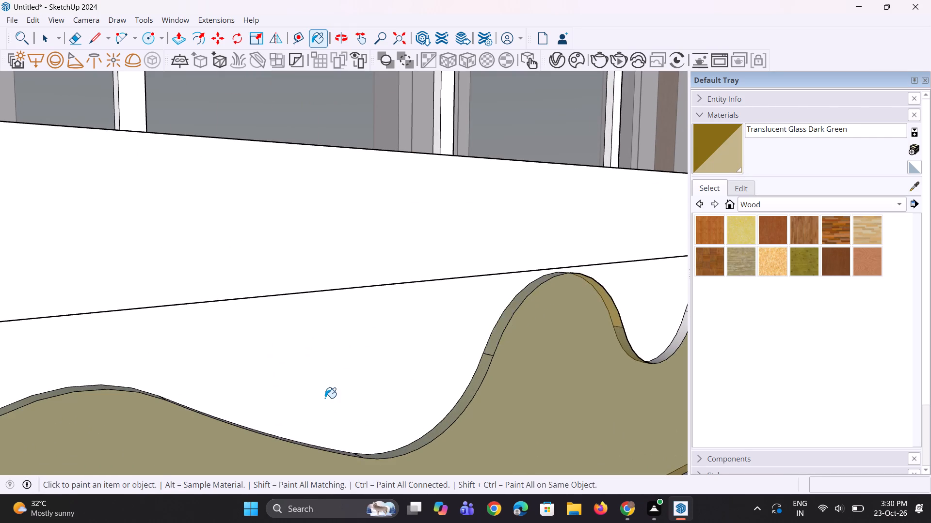
pyautogui.scroll(-9, 323, 398)
pyautogui.scroll(6, 518, 382)
pyautogui.click(521, 360)
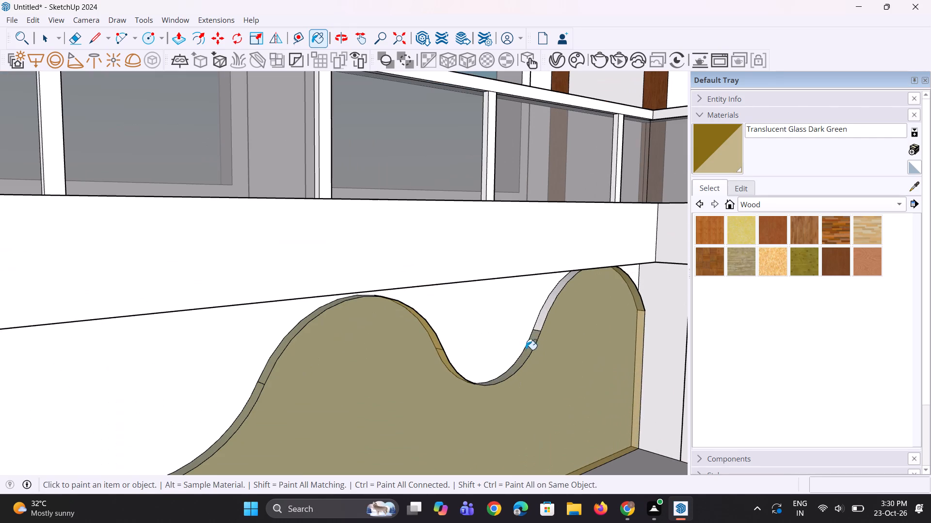
pyautogui.click(541, 320)
pyautogui.scroll(-5, 519, 388)
# Inspect the painted wavy feature on the ground-floor side wall from close up and from further away.
pyautogui.moveTo(563, 369); pyautogui.dragTo(455, 342, button='middle')
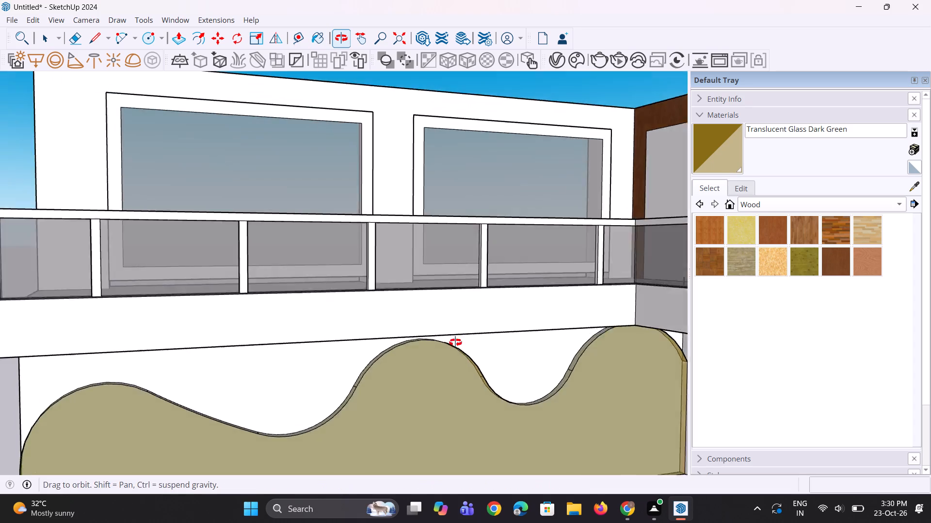
pyautogui.moveTo(455, 342); pyautogui.dragTo(495, 344, button='middle')
pyautogui.scroll(-5, 462, 355)
pyautogui.moveTo(288, 381); pyautogui.dragTo(392, 369, button='middle')
pyautogui.scroll(1, 278, 415)
pyautogui.scroll(-2, 277, 415)
pyautogui.scroll(2, 271, 414)
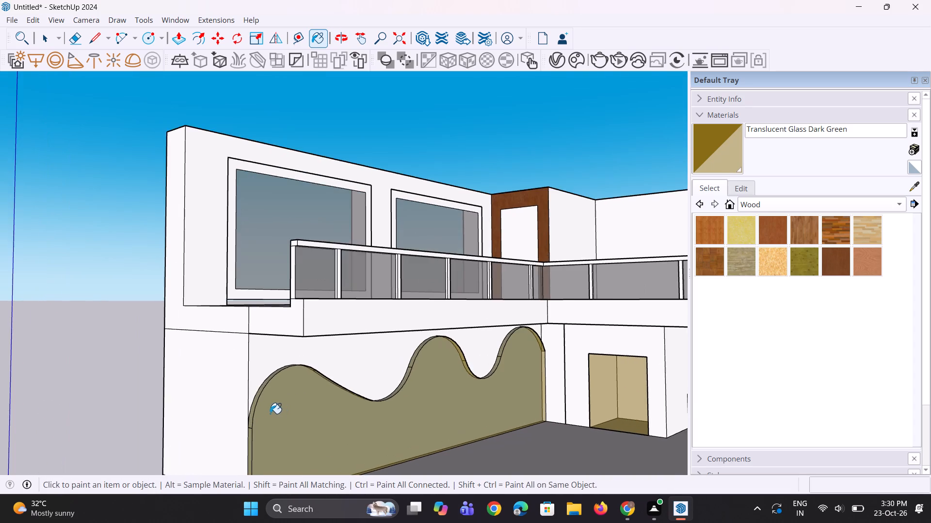
pyautogui.scroll(-5, 223, 409)
pyautogui.moveTo(234, 413); pyautogui.dragTo(233, 384, button='middle')
pyautogui.scroll(2, 420, 394)
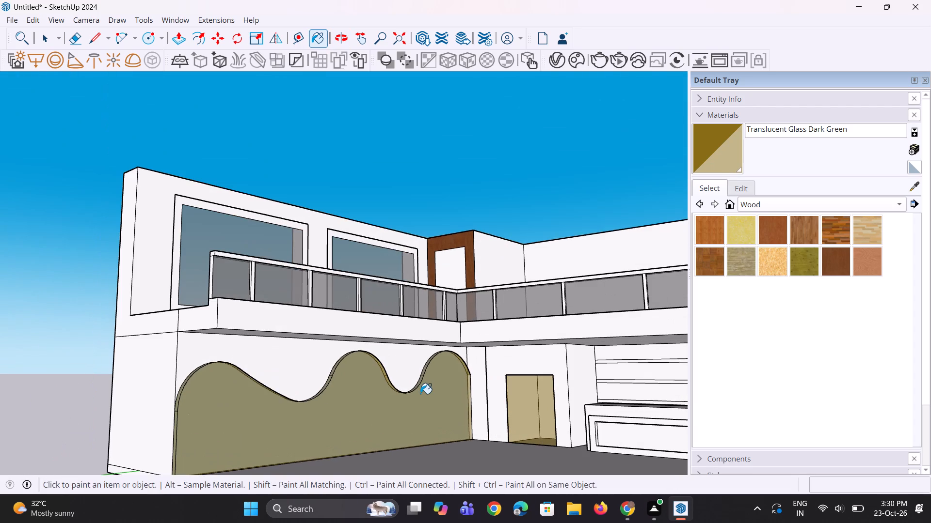
pyautogui.scroll(2, 395, 400)
pyautogui.scroll(-4, 395, 400)
pyautogui.moveTo(395, 400); pyautogui.dragTo(410, 410, button='middle')
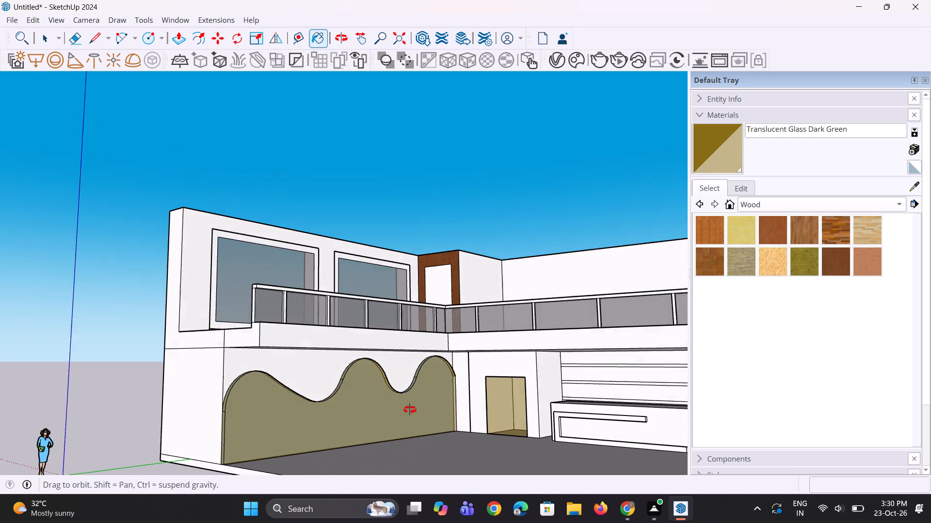
pyautogui.moveTo(410, 410); pyautogui.dragTo(410, 410, button='middle')
pyautogui.scroll(-5, 325, 414)
pyautogui.moveTo(319, 414); pyautogui.dragTo(357, 436, button='middle')
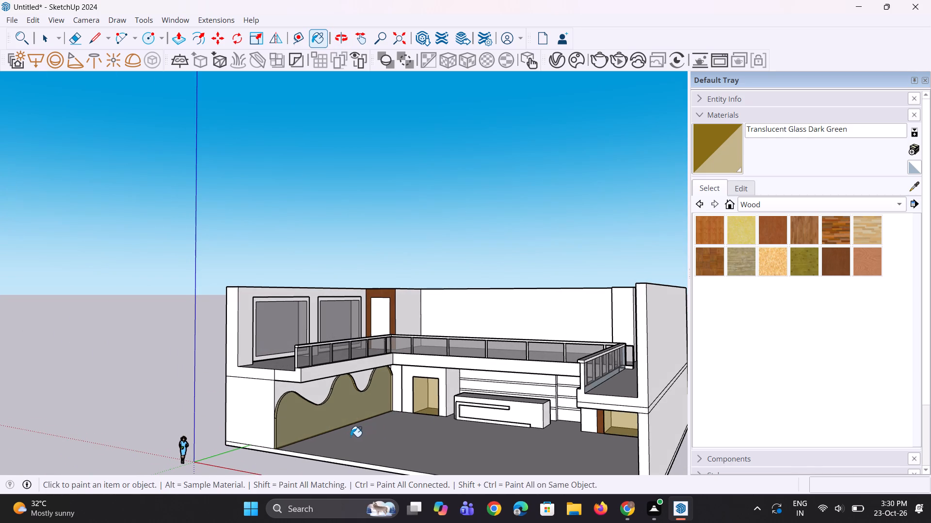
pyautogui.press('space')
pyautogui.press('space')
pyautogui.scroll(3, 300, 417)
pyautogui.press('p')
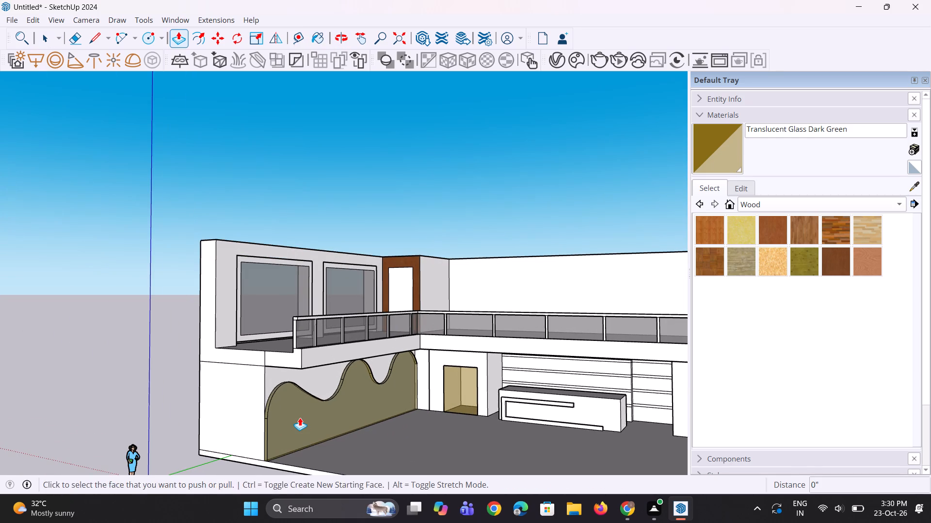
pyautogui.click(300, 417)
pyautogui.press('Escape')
# Look over the whole two-storey interior with its wavy side wall from the open front.
pyautogui.scroll(-4, 288, 416)
pyautogui.press('space')
pyautogui.press('space')
pyautogui.scroll(1, 358, 449)
pyautogui.moveTo(358, 449); pyautogui.dragTo(306, 415, button='middle')
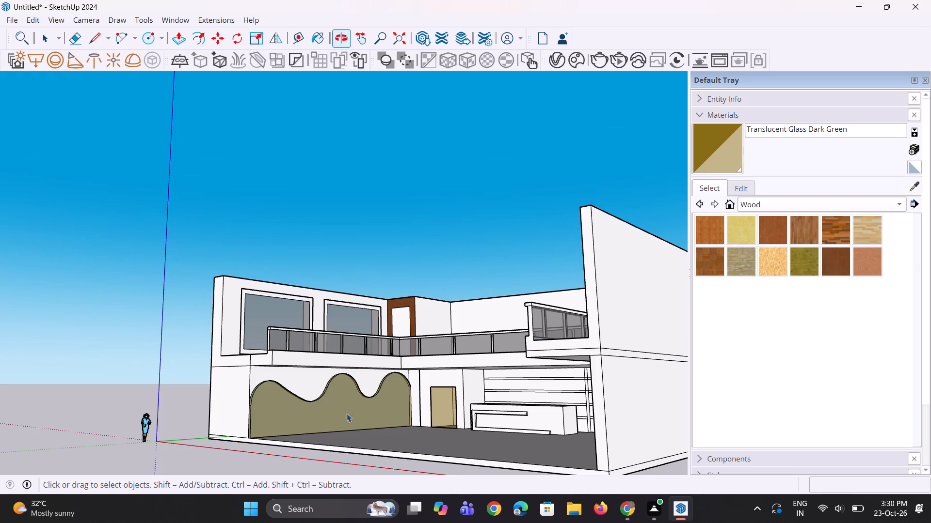
pyautogui.scroll(2, 395, 404)
pyautogui.scroll(-2, 337, 411)
pyautogui.moveTo(337, 411); pyautogui.dragTo(342, 411, button='middle')
pyautogui.scroll(1, 337, 411)
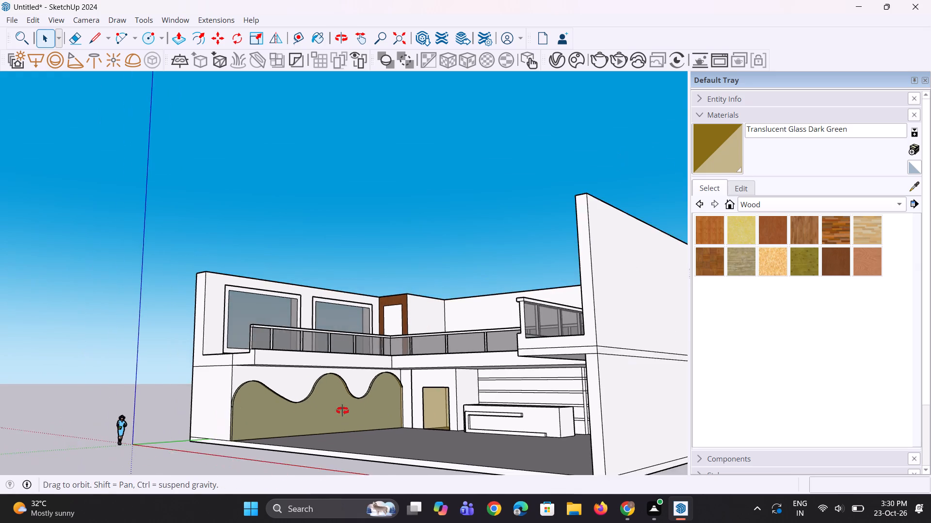
pyautogui.moveTo(342, 411); pyautogui.dragTo(405, 409, button='middle')
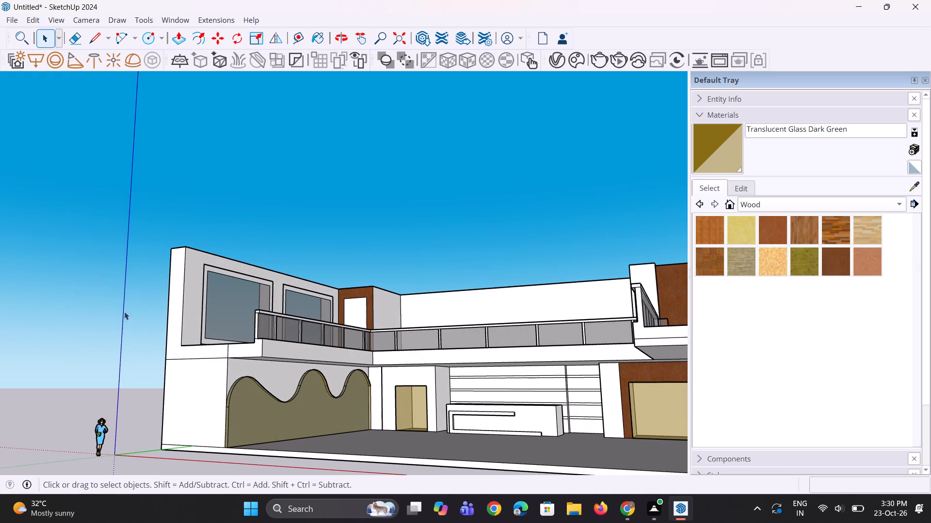
# Import the chair model 1+(1) from Downloads and place it on the ground floor in front of the small glass opening.
pyautogui.click(12, 19)
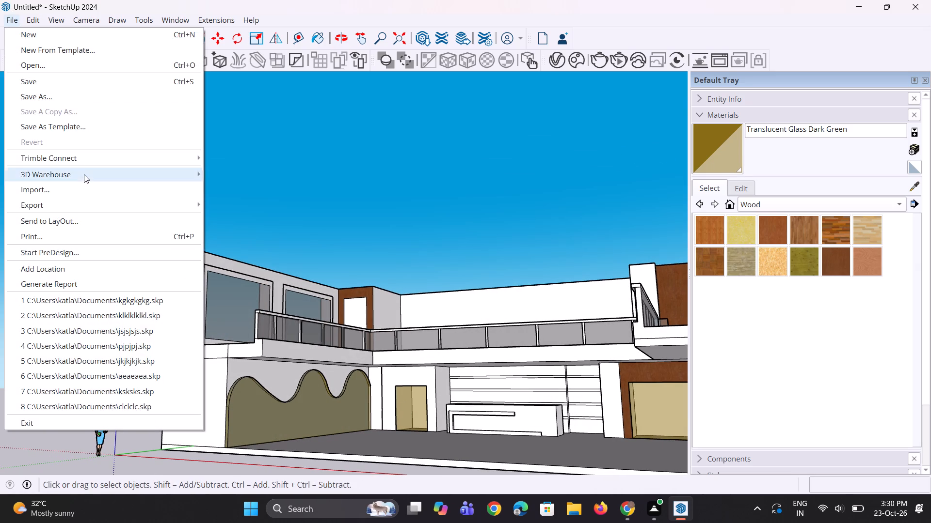
pyautogui.click(87, 185)
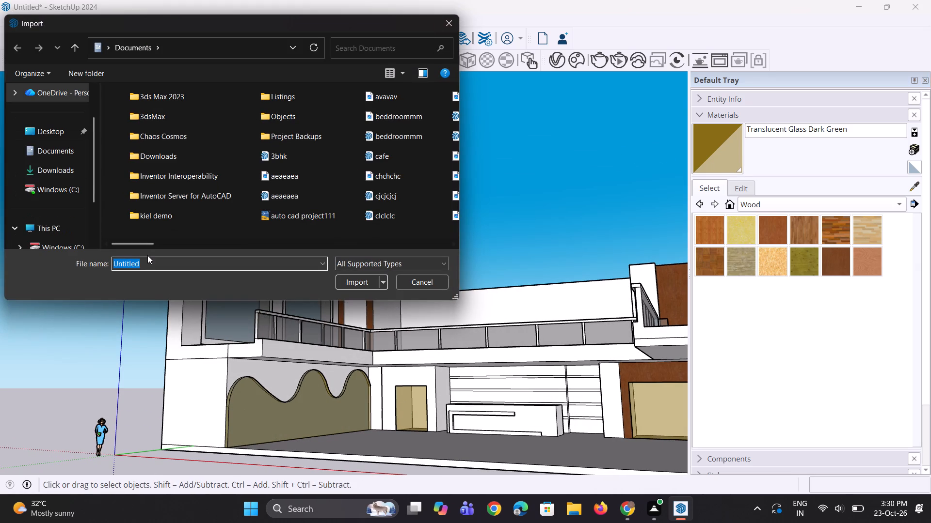
pyautogui.click(68, 163)
pyautogui.scroll(-7, 198, 183)
pyautogui.scroll(3, 198, 183)
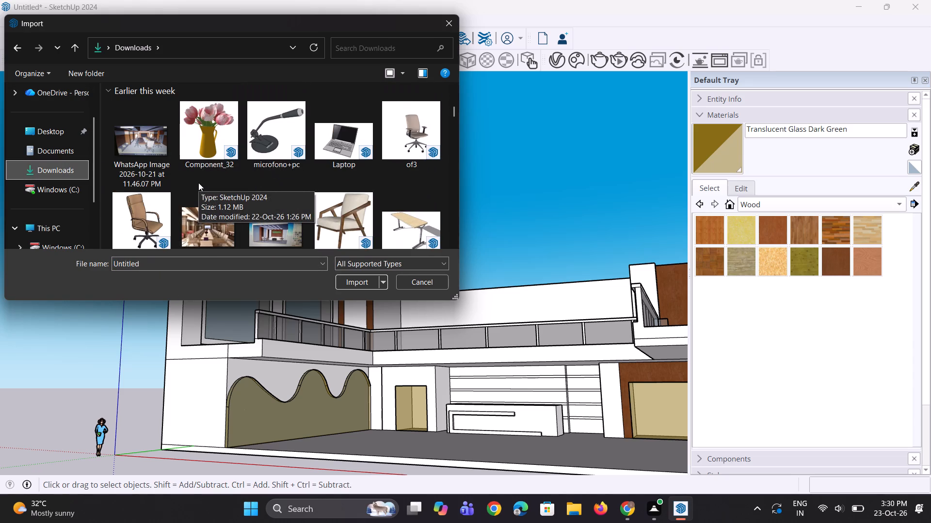
pyautogui.scroll(1, 198, 183)
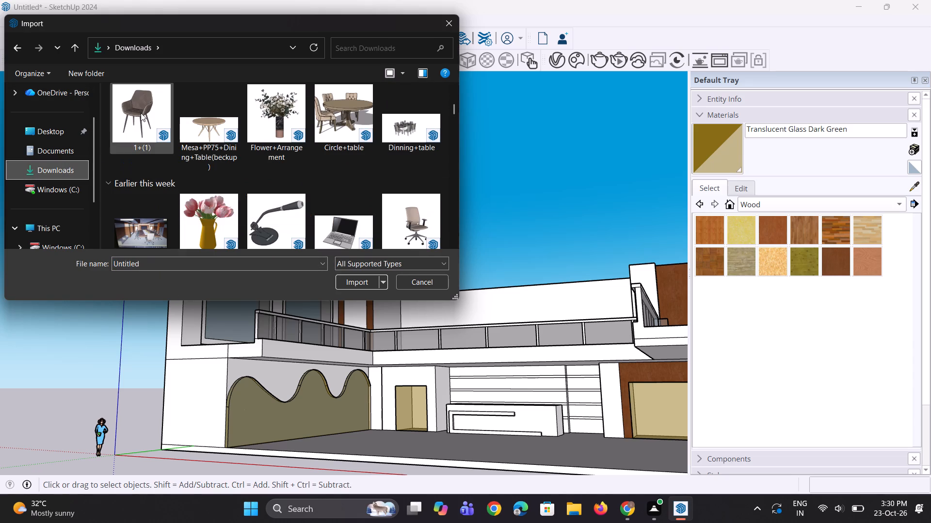
pyautogui.moveTo(141, 113); pyautogui.dragTo(399, 395)
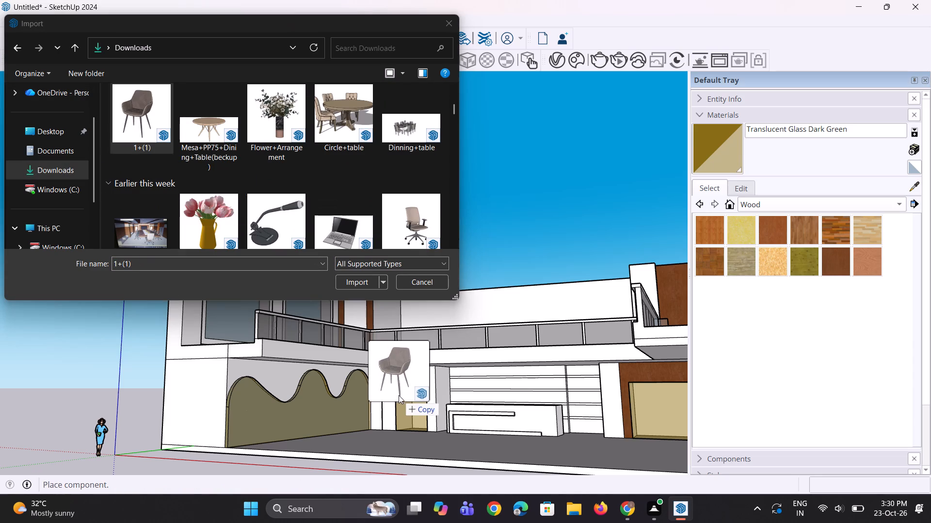
pyautogui.moveTo(399, 395); pyautogui.dragTo(400, 438)
# Import the Mesa+PP75+Dining+Table(beckup) model and place it on the ground floor in front of the counter.
pyautogui.moveTo(295, 245); pyautogui.dragTo(250, 186, button='right')
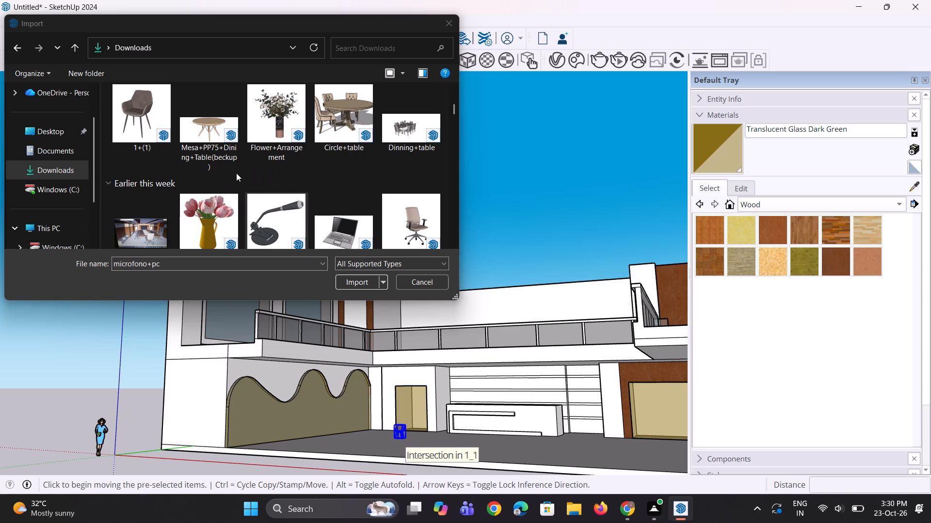
pyautogui.moveTo(209, 121); pyautogui.dragTo(490, 445)
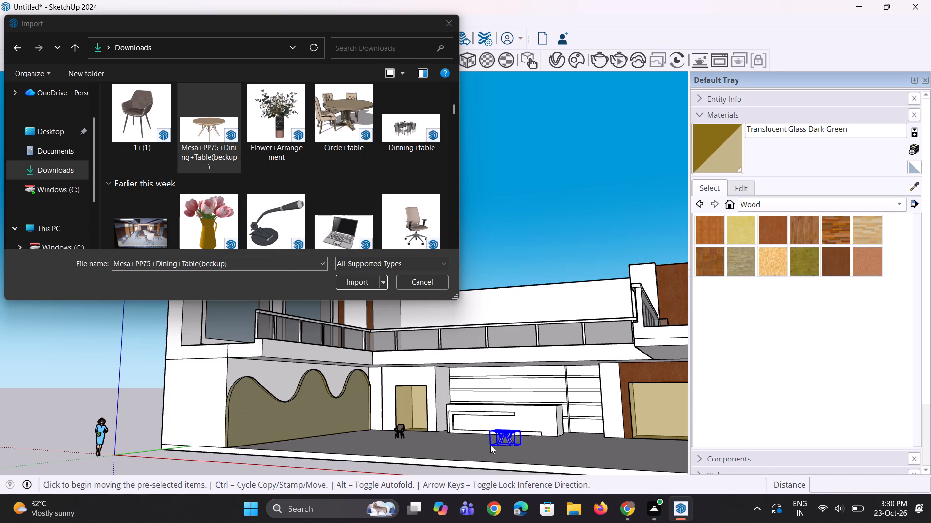
# Find the SOFAS model among the downloads and place it on the ground floor beside the chair.
pyautogui.scroll(-5, 302, 220)
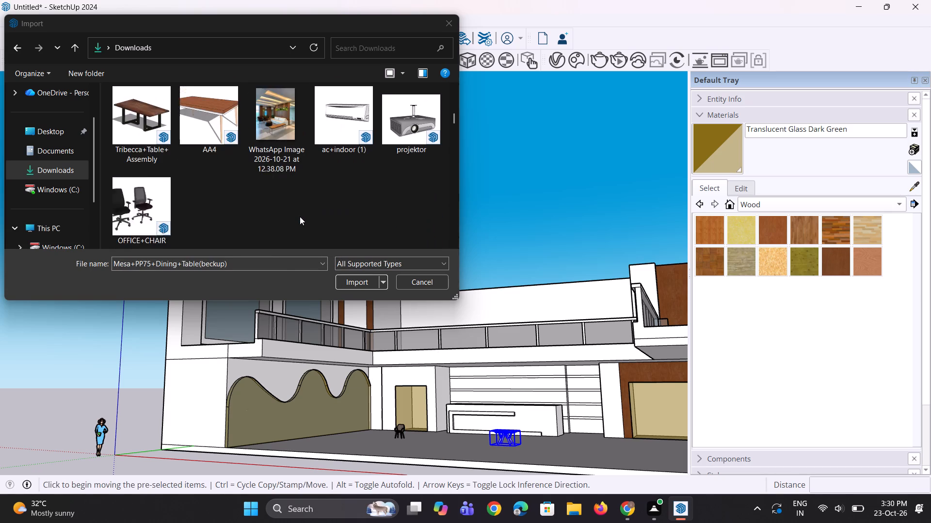
pyautogui.scroll(-1, 300, 216)
pyautogui.scroll(-1, 252, 189)
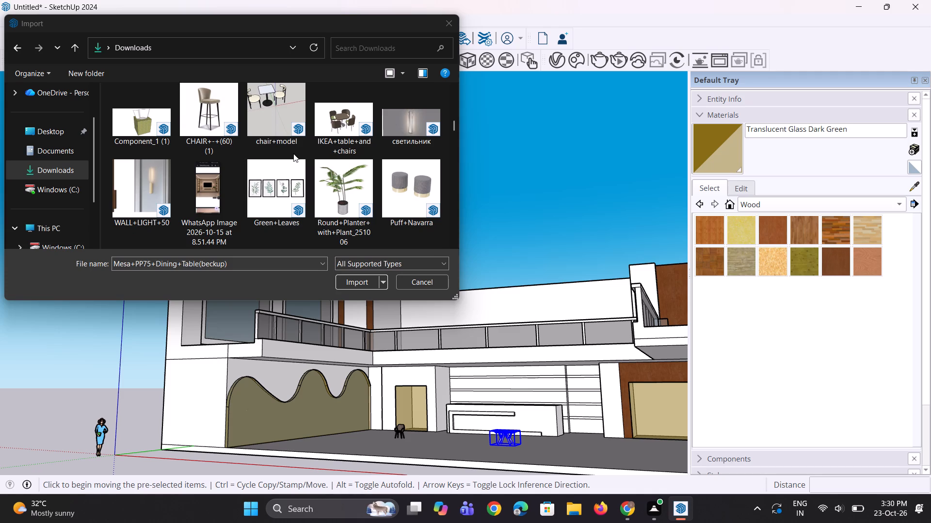
pyautogui.scroll(-4, 293, 154)
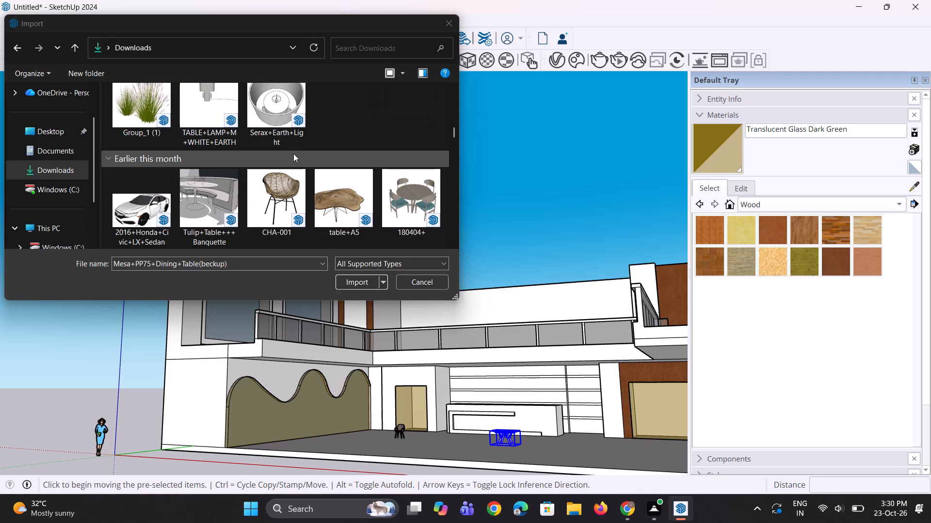
pyautogui.scroll(-4, 293, 154)
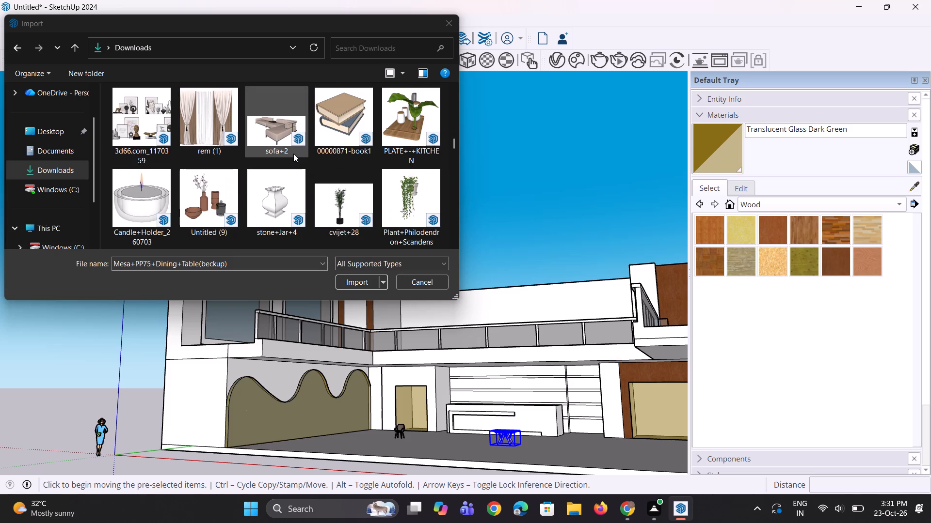
pyautogui.scroll(-2, 293, 154)
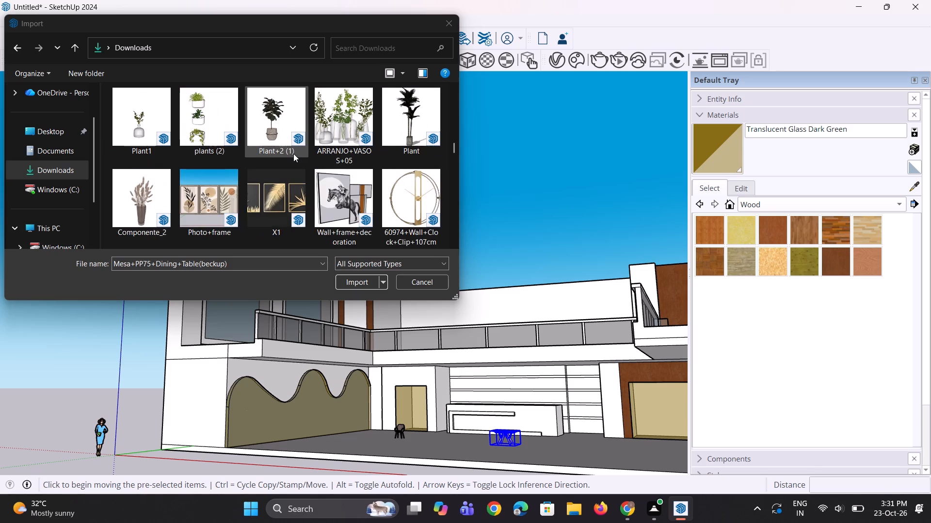
pyautogui.scroll(-1, 293, 154)
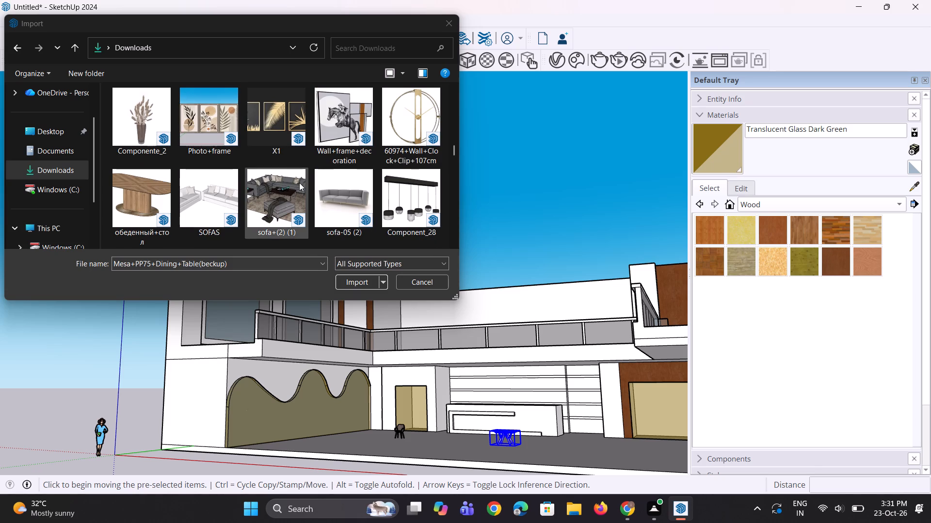
pyautogui.moveTo(225, 184); pyautogui.dragTo(394, 447)
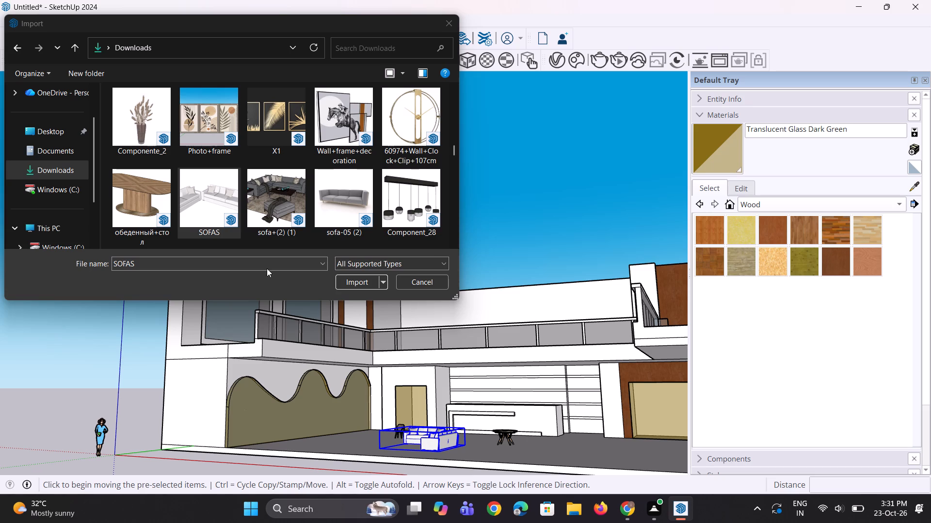
# Find the rug model DDR842RVS01100X in Downloads and place it on the ground outside the building.
pyautogui.scroll(-2, 264, 164)
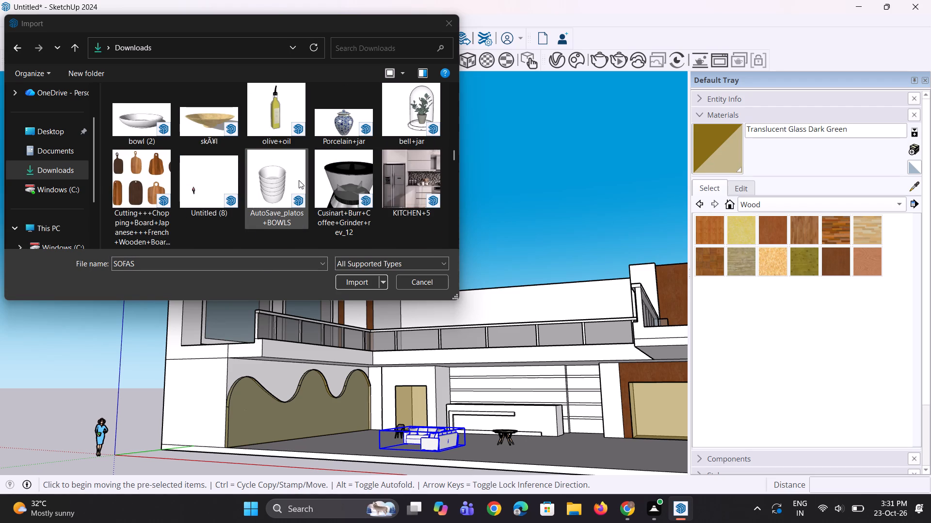
pyautogui.scroll(-2, 316, 170)
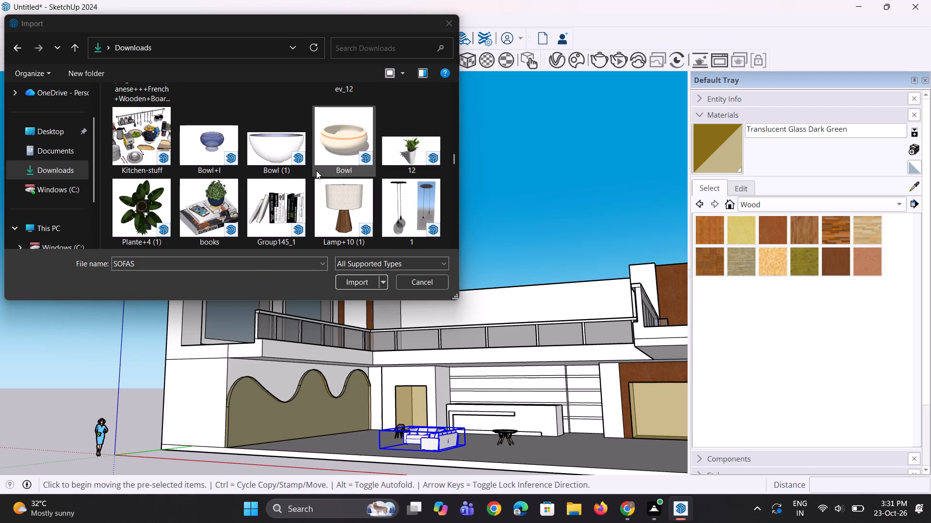
pyautogui.scroll(-1, 316, 170)
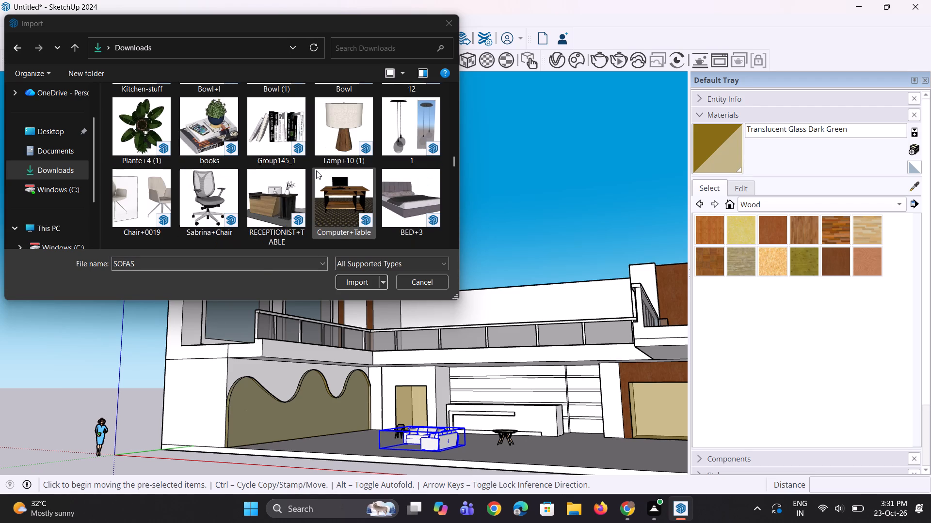
pyautogui.scroll(-1, 316, 170)
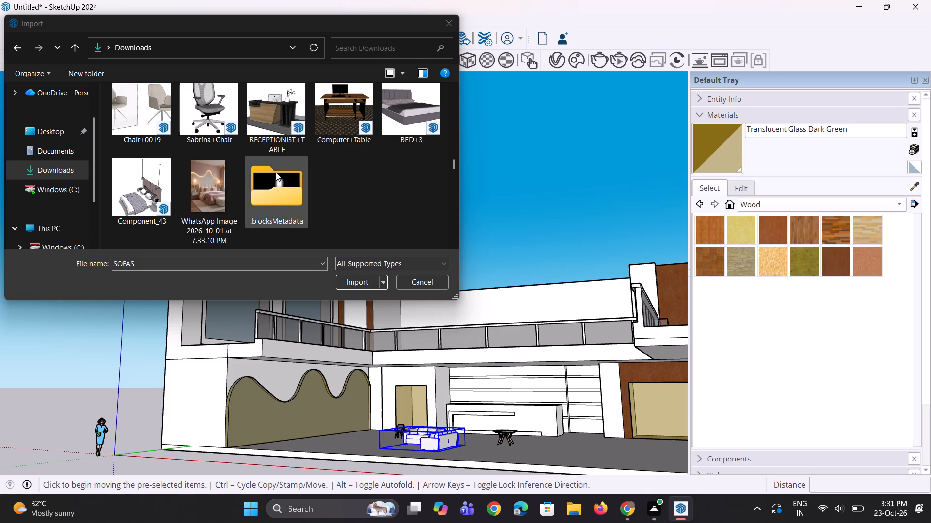
pyautogui.scroll(-3, 275, 172)
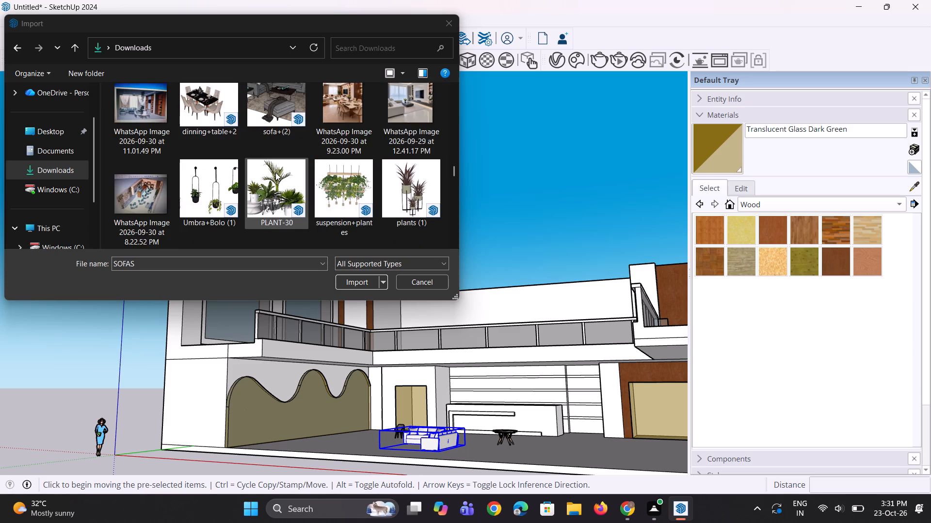
pyautogui.scroll(-3, 275, 172)
pyautogui.scroll(1, 275, 172)
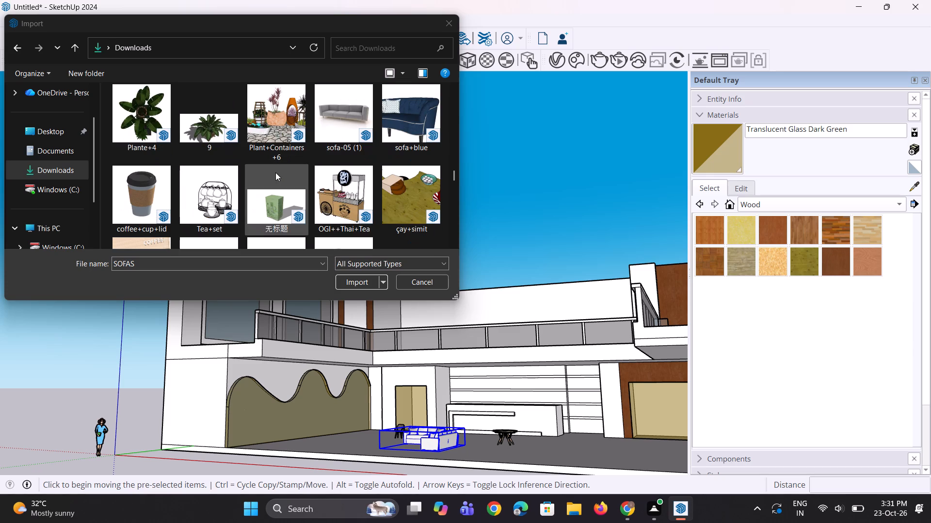
pyautogui.scroll(-2, 275, 172)
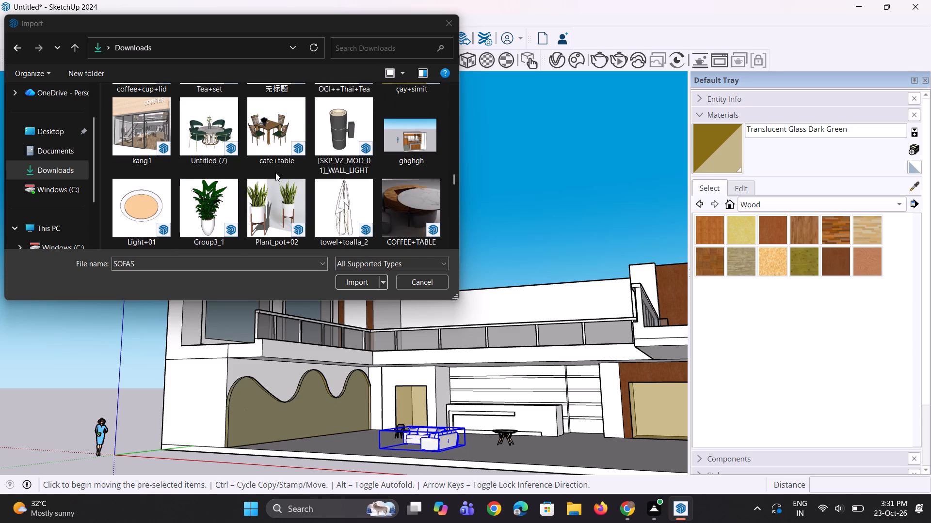
pyautogui.scroll(-2, 275, 172)
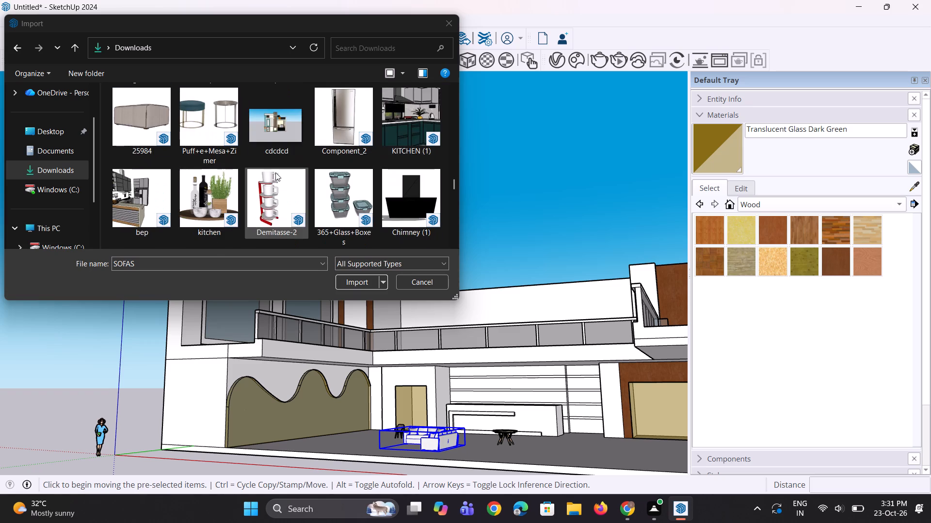
pyautogui.scroll(-2, 275, 172)
pyautogui.moveTo(259, 132); pyautogui.dragTo(282, 207)
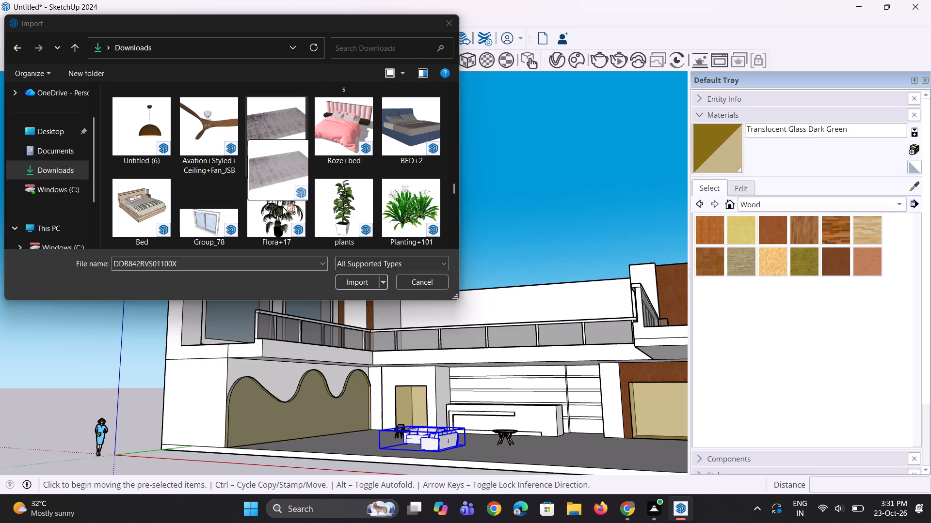
pyautogui.moveTo(282, 207); pyautogui.dragTo(328, 462)
pyautogui.moveTo(328, 447); pyautogui.dragTo(336, 461, button='middle')
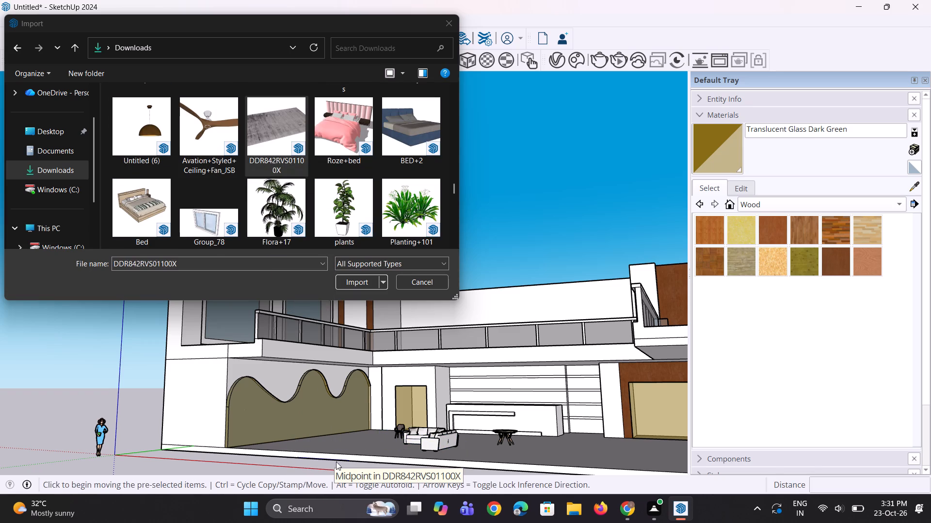
pyautogui.moveTo(336, 461); pyautogui.dragTo(341, 499, button='middle')
pyautogui.scroll(-8, 350, 383)
pyautogui.moveTo(350, 436); pyautogui.dragTo(369, 336, button='middle')
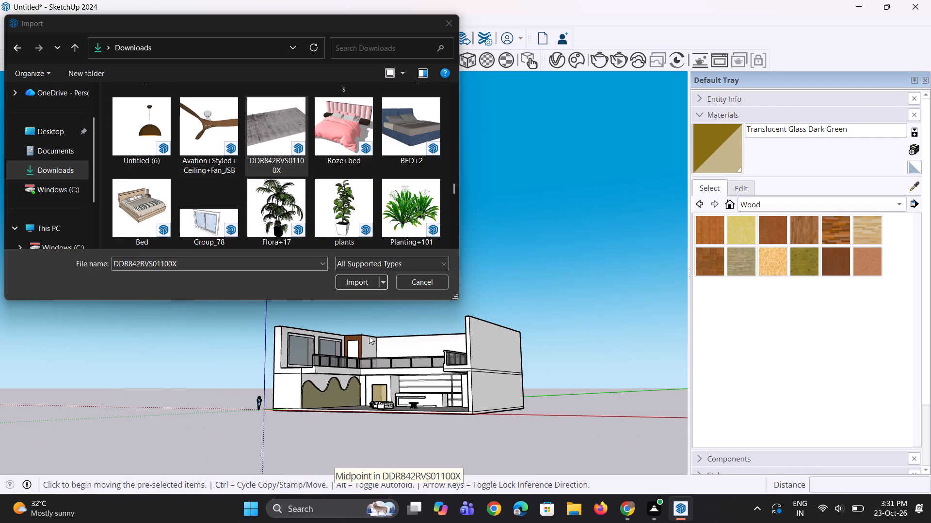
pyautogui.moveTo(369, 336); pyautogui.dragTo(372, 329, button='middle')
pyautogui.moveTo(269, 117); pyautogui.dragTo(461, 397)
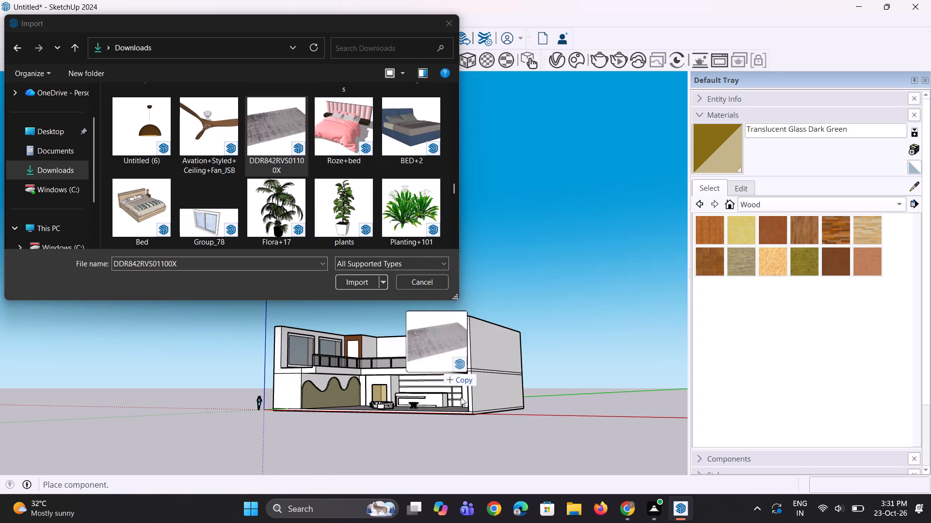
pyautogui.moveTo(461, 397); pyautogui.dragTo(562, 424)
# Import the Flora+17 plant and place it outside beside the plain side wall.
pyautogui.scroll(2, 435, 391)
pyautogui.scroll(1, 367, 414)
pyautogui.moveTo(367, 414); pyautogui.dragTo(388, 367, button='middle')
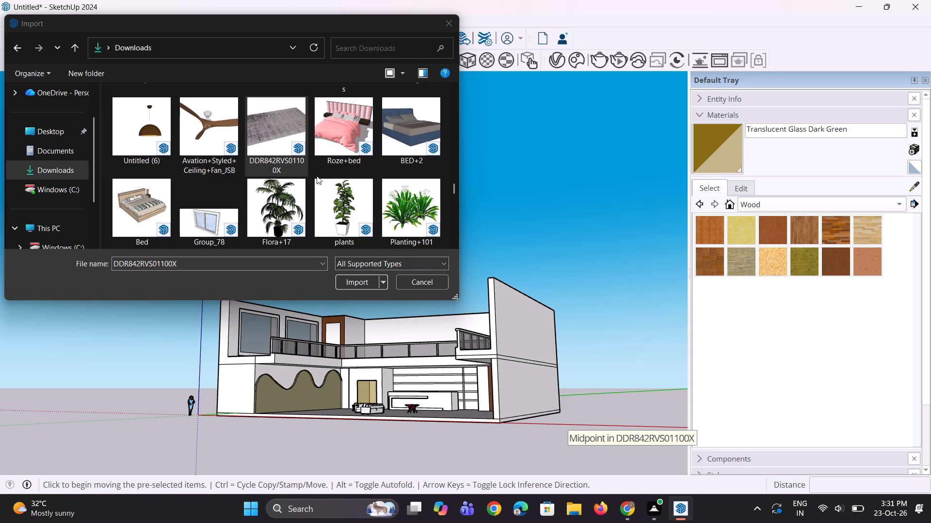
pyautogui.moveTo(289, 214); pyautogui.dragTo(543, 413)
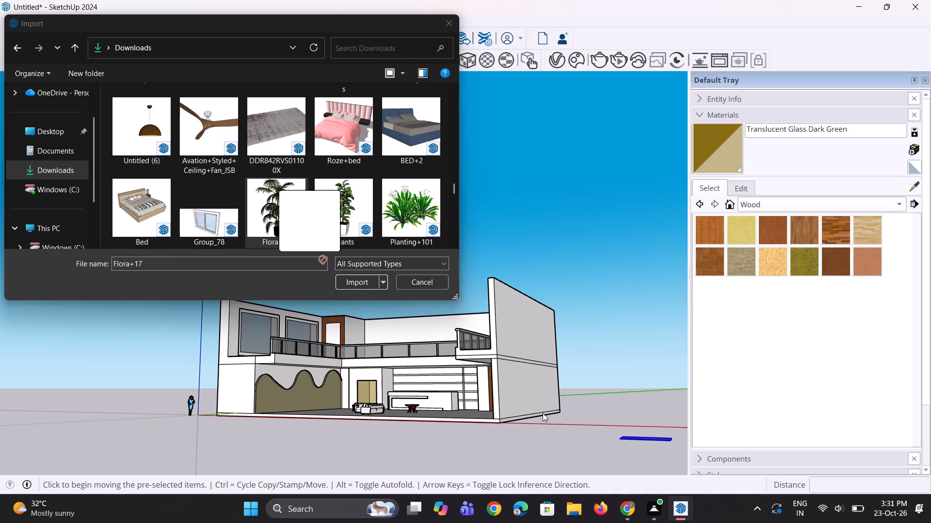
pyautogui.moveTo(543, 413); pyautogui.dragTo(579, 411)
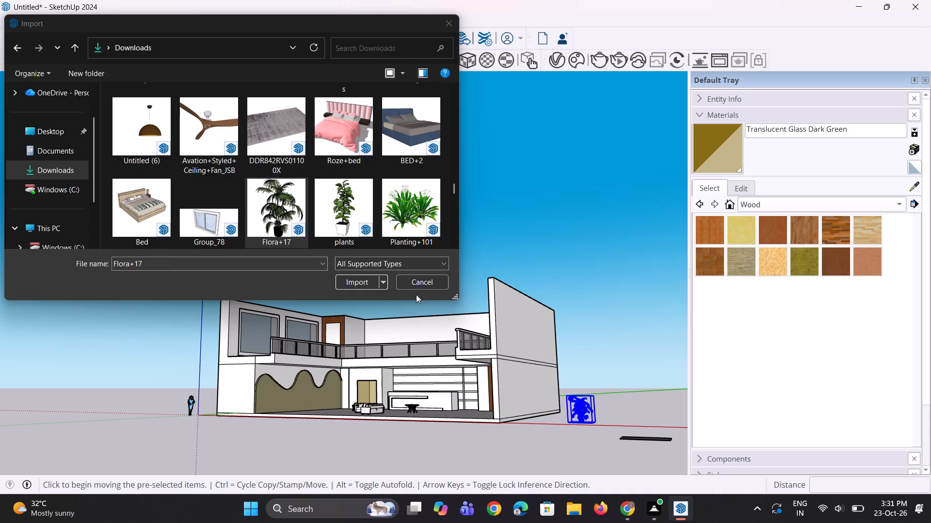
# Import the potted plant Group3_1 and place it outside by the plain side wall, next to the Flora+17 plant.
pyautogui.scroll(3, 352, 224)
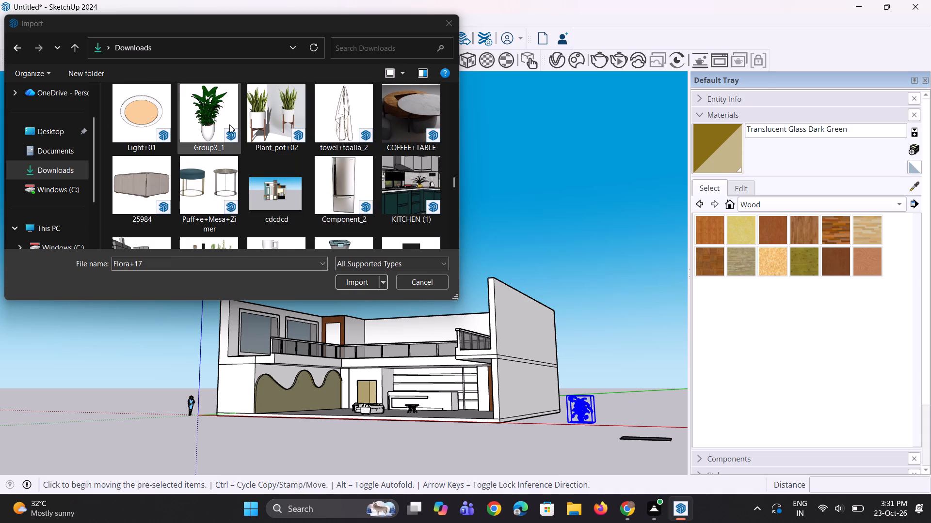
pyautogui.moveTo(219, 110); pyautogui.dragTo(636, 412)
# Find the Plant_pot+07 model among the downloads and place it outside beyond the Flora+17 plant.
pyautogui.scroll(4, 313, 206)
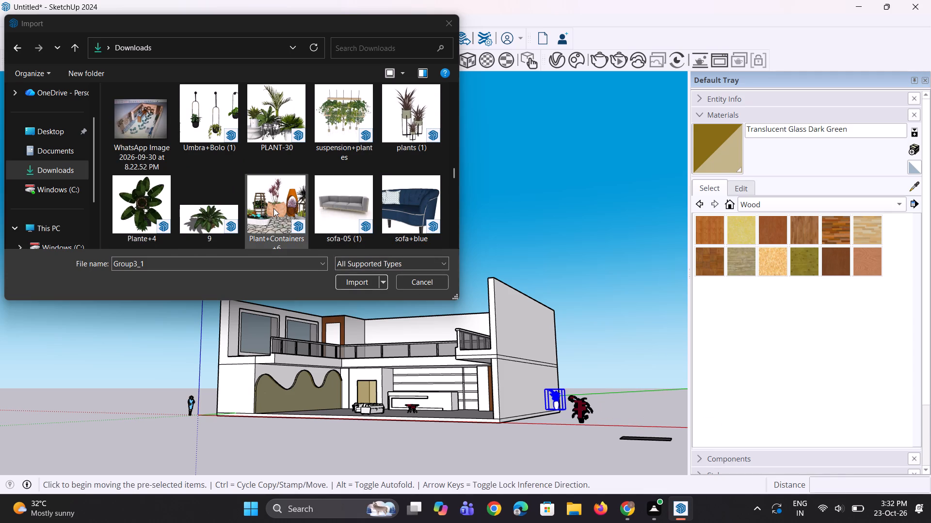
pyautogui.scroll(-5, 273, 208)
pyautogui.scroll(-2, 342, 195)
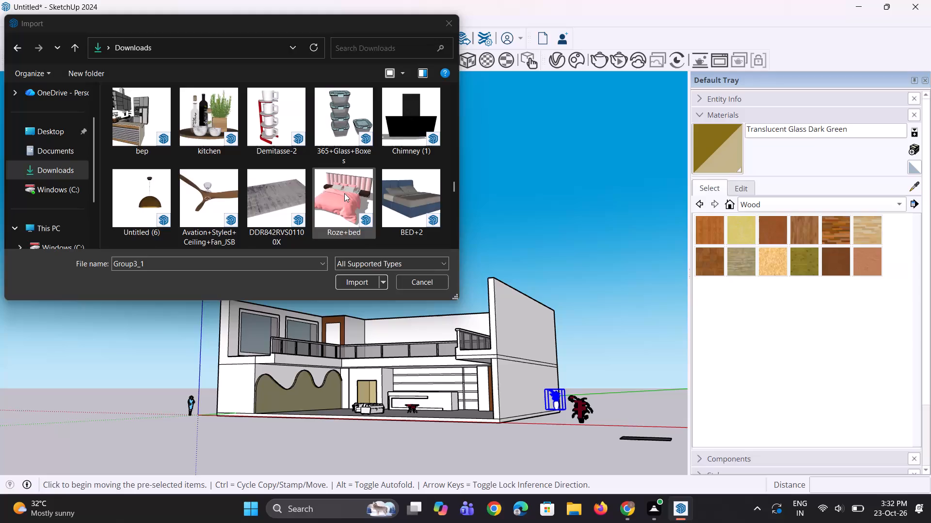
pyautogui.scroll(-4, 344, 193)
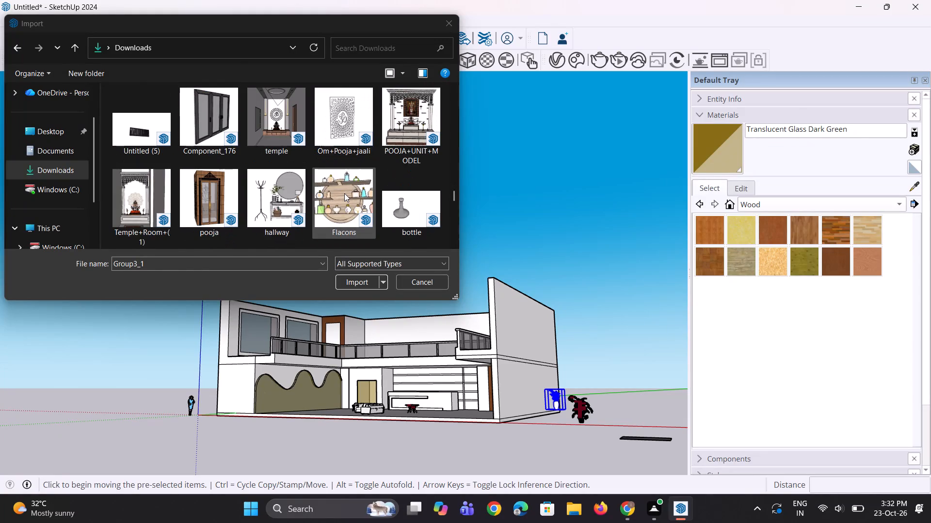
pyautogui.scroll(-4, 344, 193)
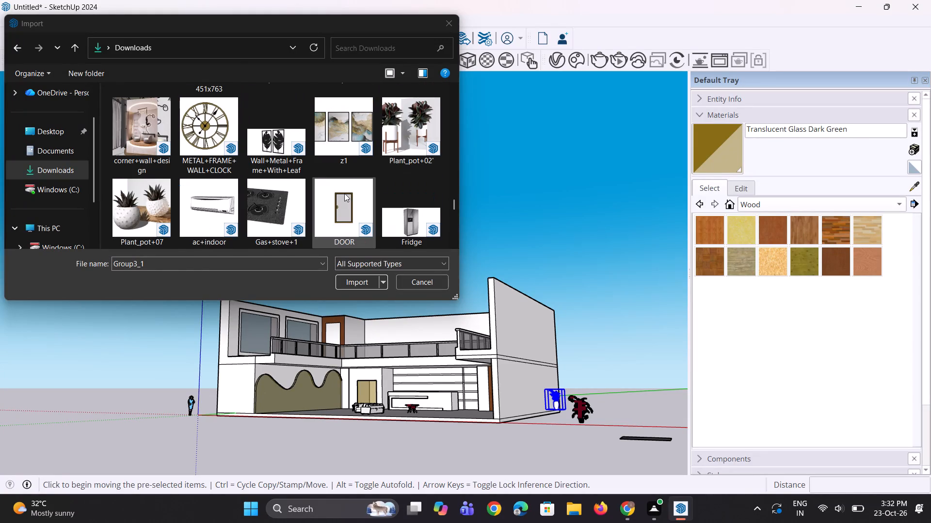
pyautogui.scroll(-4, 344, 193)
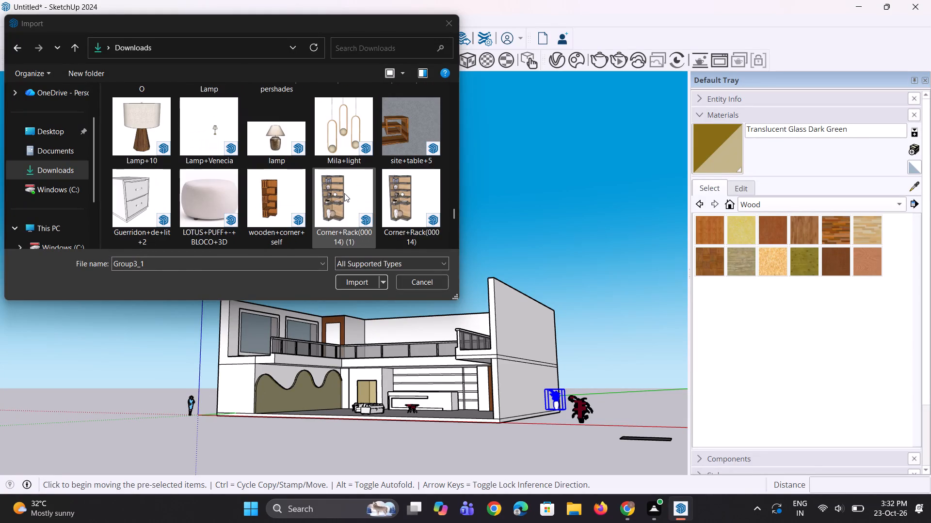
pyautogui.scroll(-3, 344, 193)
pyautogui.scroll(3, 344, 193)
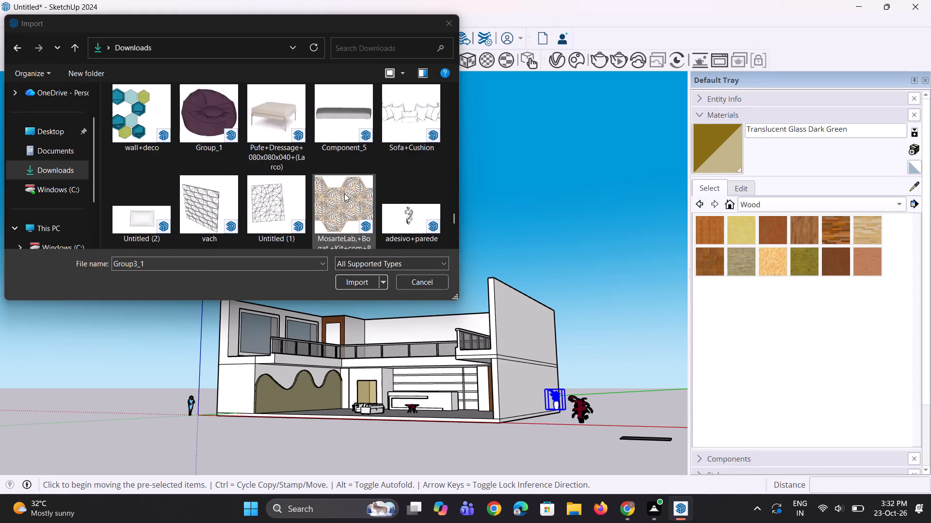
pyautogui.scroll(6, 344, 193)
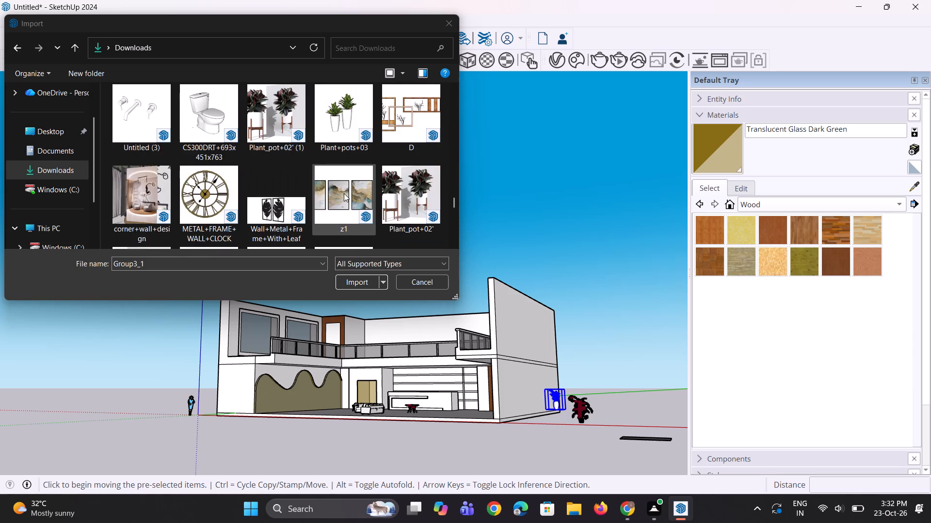
pyautogui.scroll(-1, 344, 193)
pyautogui.moveTo(159, 200); pyautogui.dragTo(588, 415)
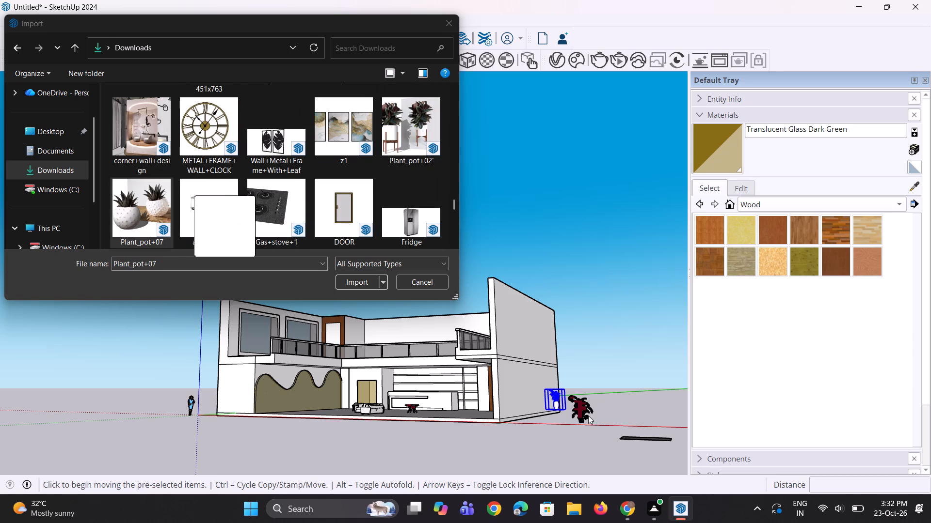
pyautogui.moveTo(588, 415); pyautogui.dragTo(613, 412)
# Find the Plant+2 (1) model among the downloads and place it outside next to the small plant pots.
pyautogui.scroll(4, 365, 244)
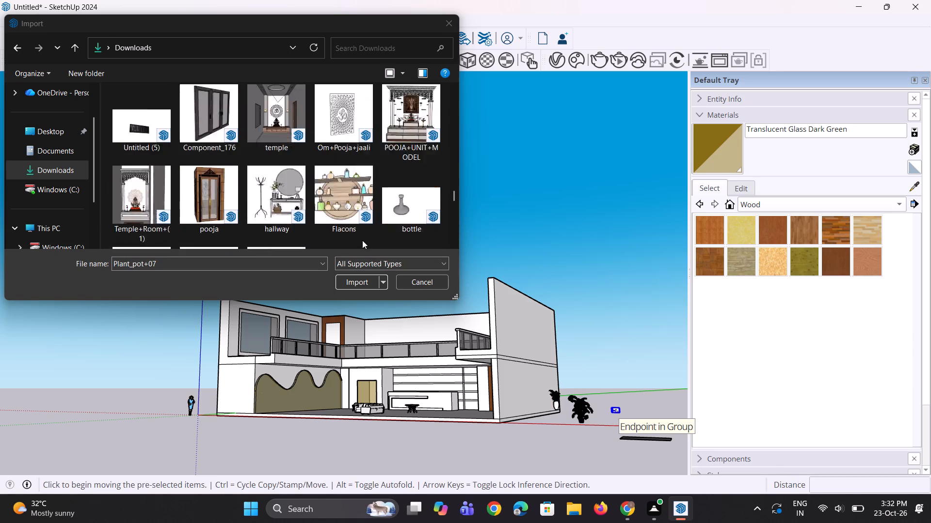
pyautogui.scroll(6, 362, 240)
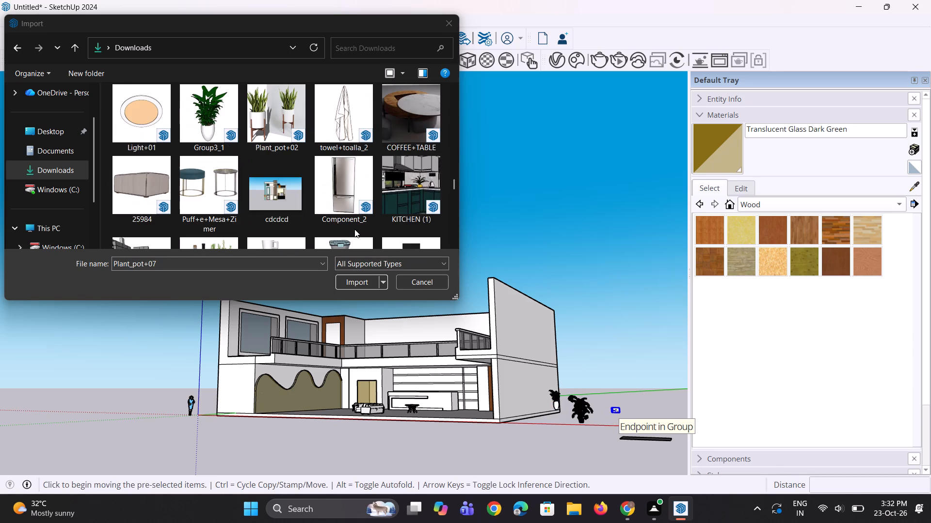
pyautogui.scroll(3, 354, 229)
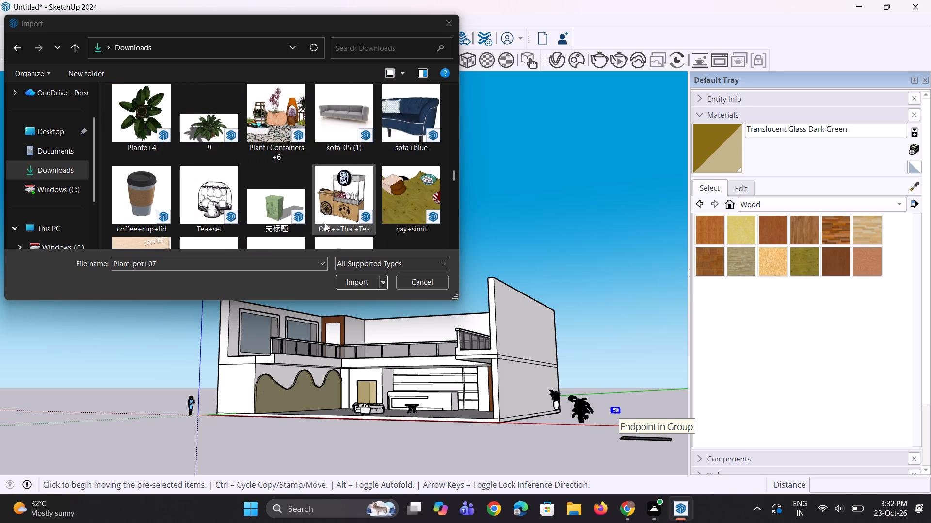
pyautogui.scroll(5, 325, 223)
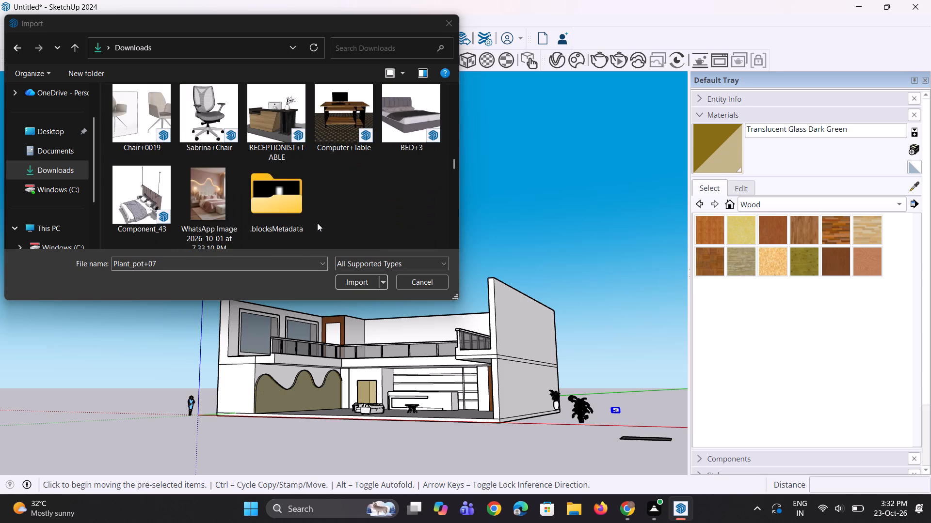
pyautogui.scroll(4, 317, 223)
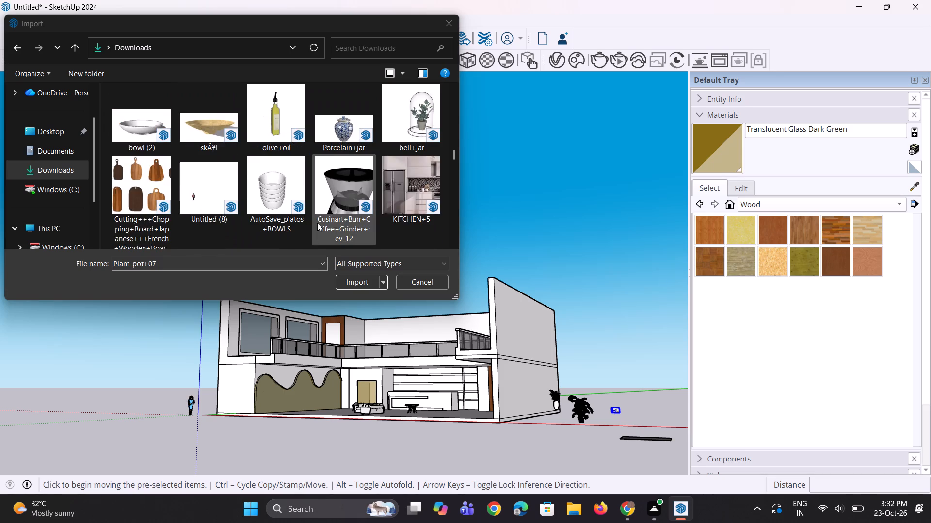
pyautogui.scroll(3, 317, 223)
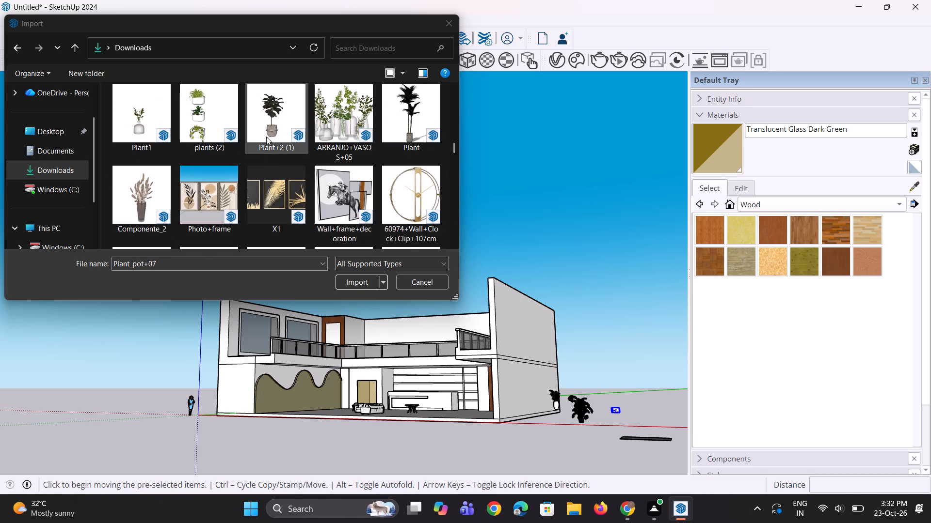
pyautogui.moveTo(268, 131); pyautogui.dragTo(626, 422)
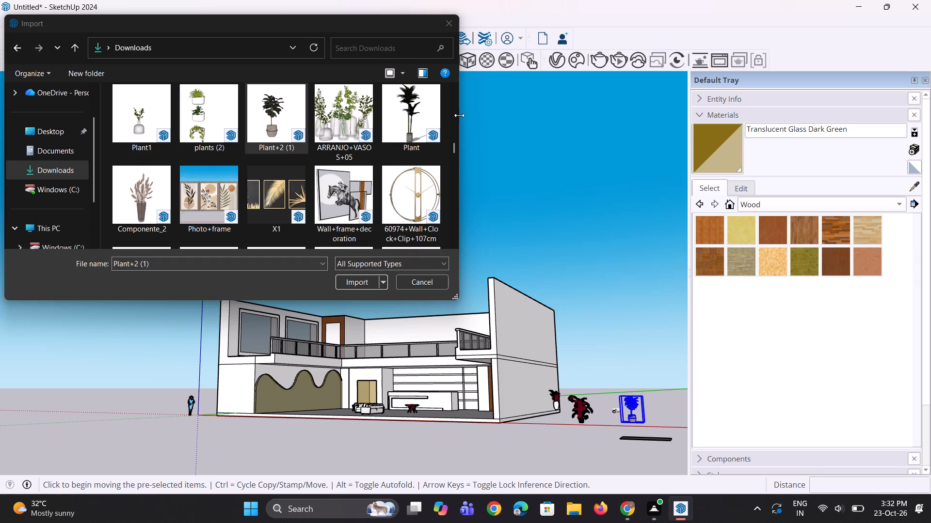
# Import the tall Plant model, place it outside beyond the other plants, and finish importing.
pyautogui.moveTo(438, 123); pyautogui.dragTo(670, 398)
pyautogui.press('Escape')
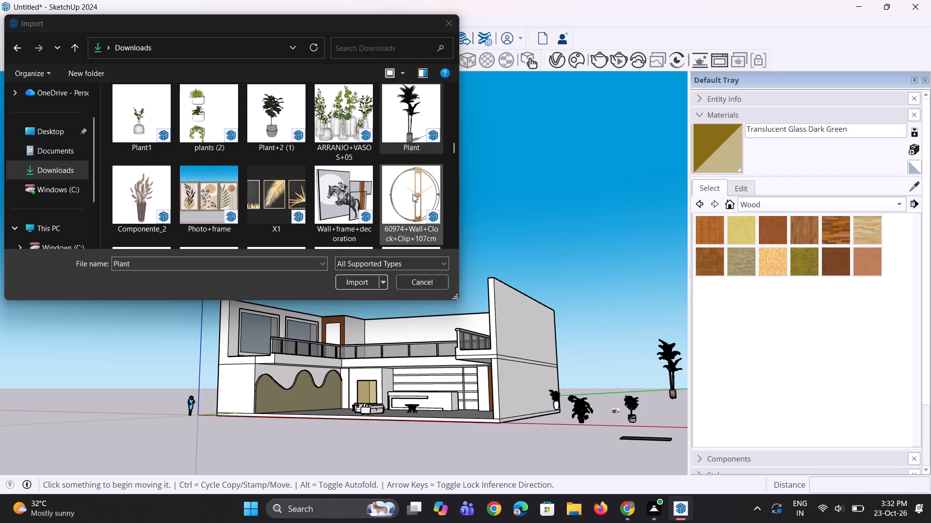
pyautogui.click(443, 28)
# Examine the furnished interior from above and look closely at the upper-floor walkway beside the two windows.
pyautogui.scroll(-5, 329, 449)
pyautogui.moveTo(318, 396); pyautogui.dragTo(350, 456, button='middle')
pyautogui.scroll(4, 392, 426)
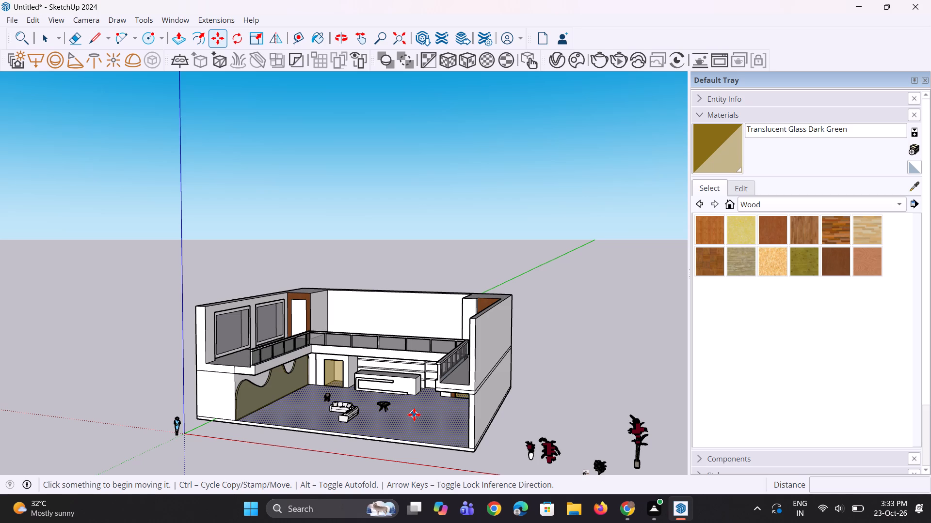
pyautogui.press('space')
pyautogui.press('space')
pyautogui.moveTo(257, 285); pyautogui.dragTo(236, 355, button='middle')
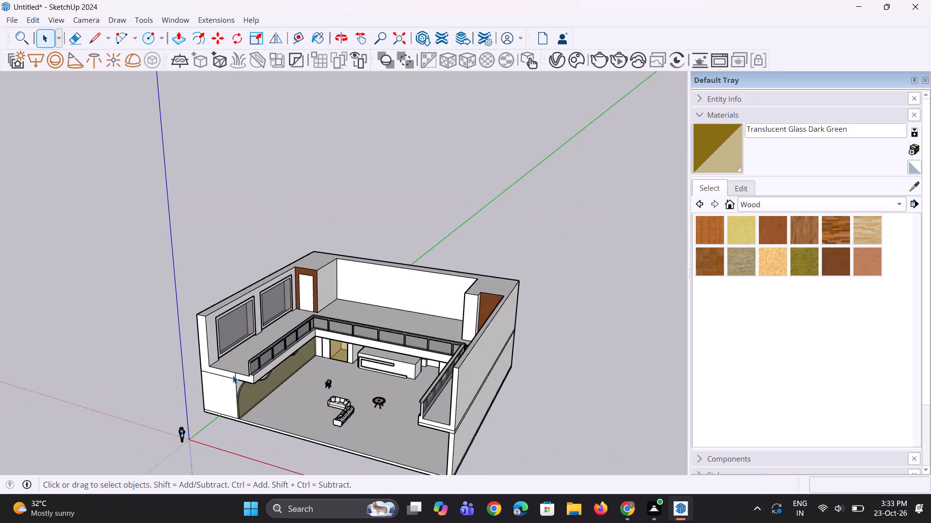
pyautogui.scroll(10, 233, 375)
pyautogui.middleClick(232, 369)
pyautogui.moveTo(203, 355); pyautogui.dragTo(186, 367, button='middle')
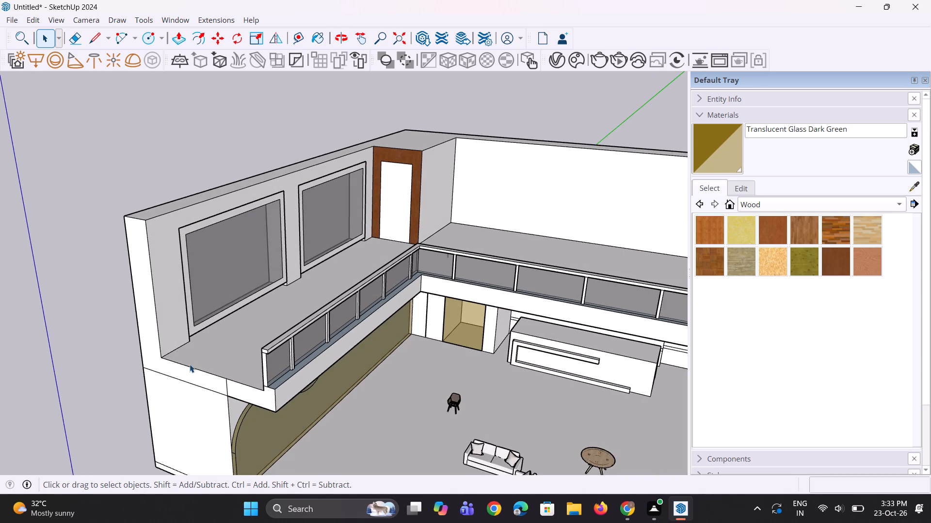
# Erase the short vertical edge that splits the end face of the walkway slab beside the two windows.
pyautogui.click(190, 366)
pyautogui.scroll(7, 240, 383)
pyautogui.moveTo(254, 392); pyautogui.dragTo(278, 430, button='middle')
pyautogui.scroll(3, 273, 414)
pyautogui.press('e')
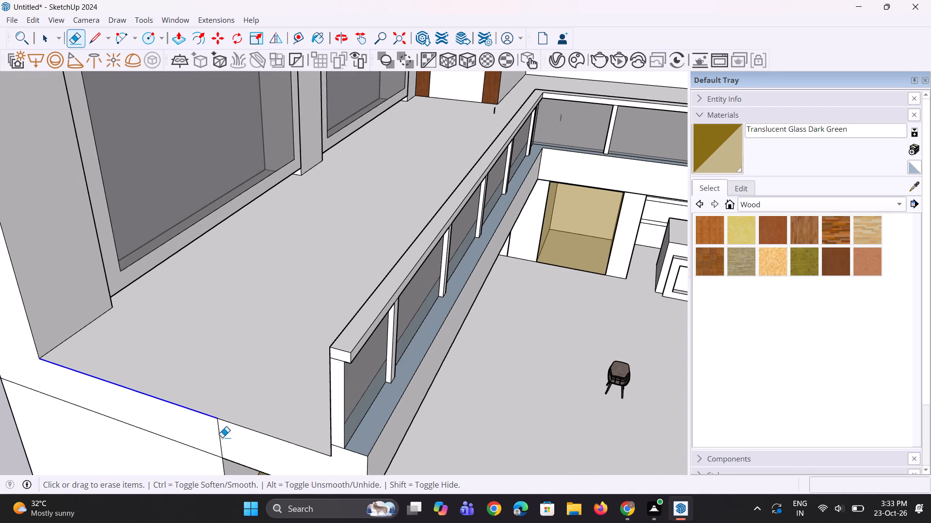
pyautogui.click(222, 438)
pyautogui.press('space')
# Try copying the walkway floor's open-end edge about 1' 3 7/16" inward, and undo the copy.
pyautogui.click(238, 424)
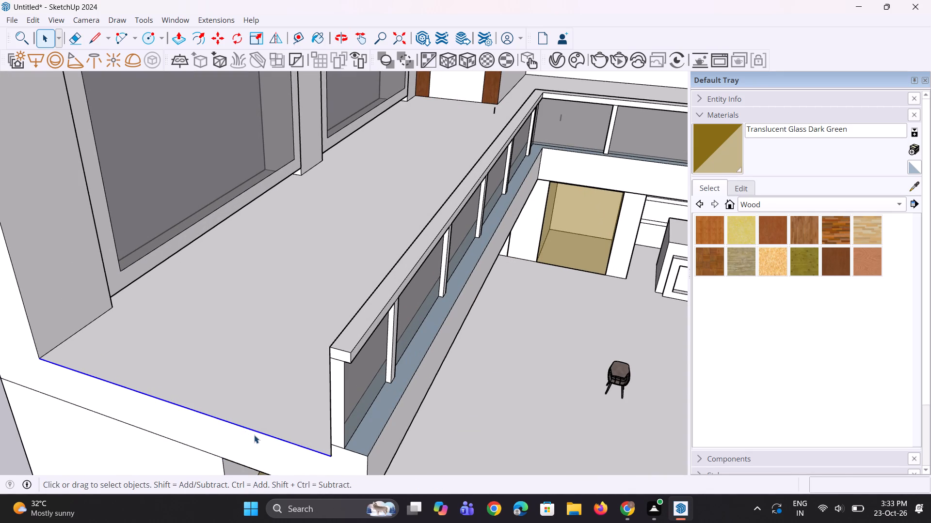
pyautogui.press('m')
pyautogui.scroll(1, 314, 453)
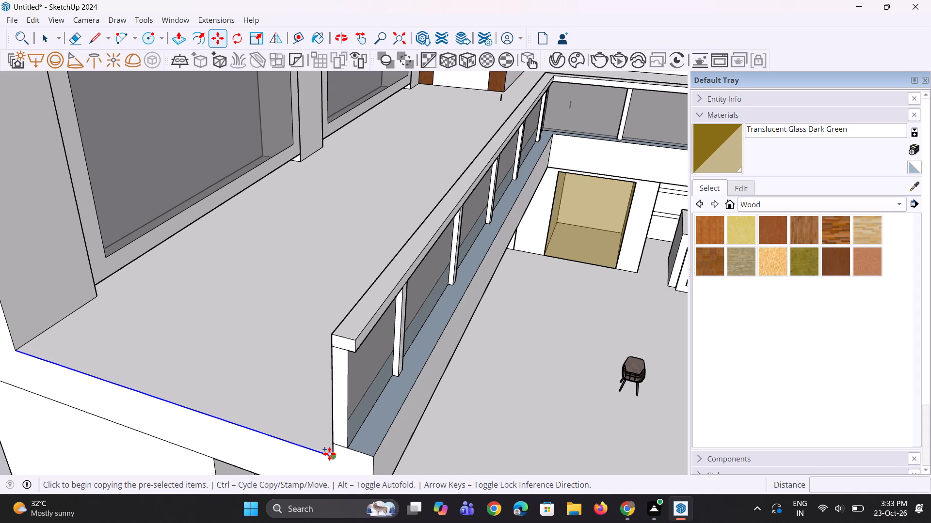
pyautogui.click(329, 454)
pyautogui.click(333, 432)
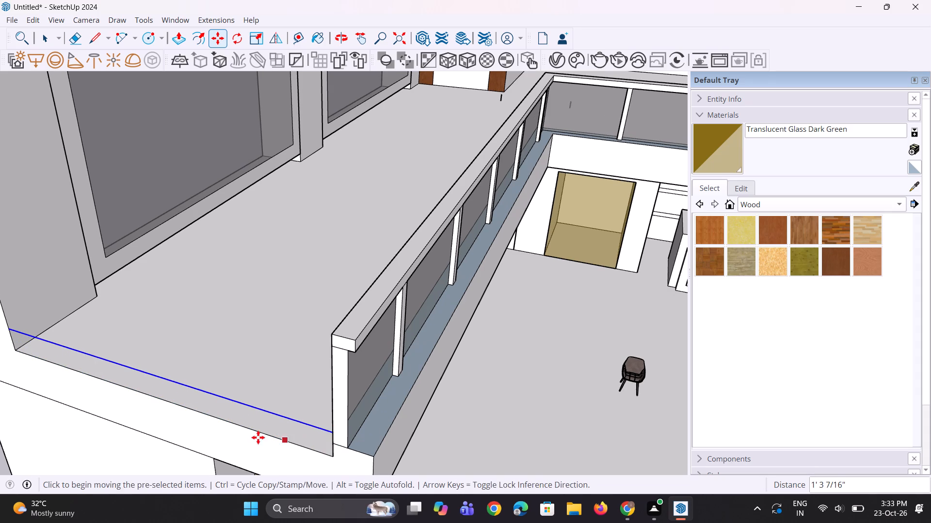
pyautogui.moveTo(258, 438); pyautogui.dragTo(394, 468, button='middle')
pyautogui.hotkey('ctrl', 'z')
# Copy the walkway floor's open-end edge about 9 1/2" inward along the base of the glass railing.
pyautogui.keyDown('ctrl'); pyautogui.scroll(3, 432, 466); pyautogui.keyUp('ctrl')
pyautogui.press('space')
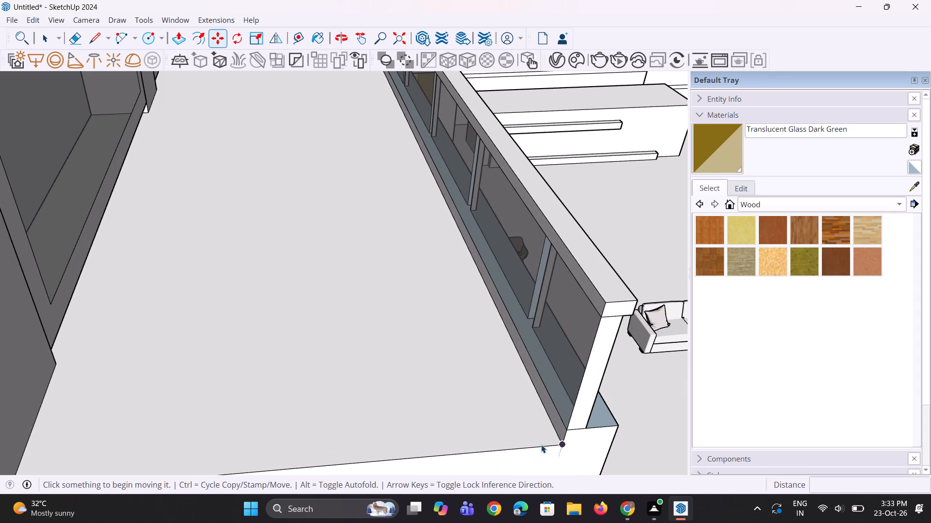
pyautogui.click(541, 447)
pyautogui.scroll(2, 551, 448)
pyautogui.press('m')
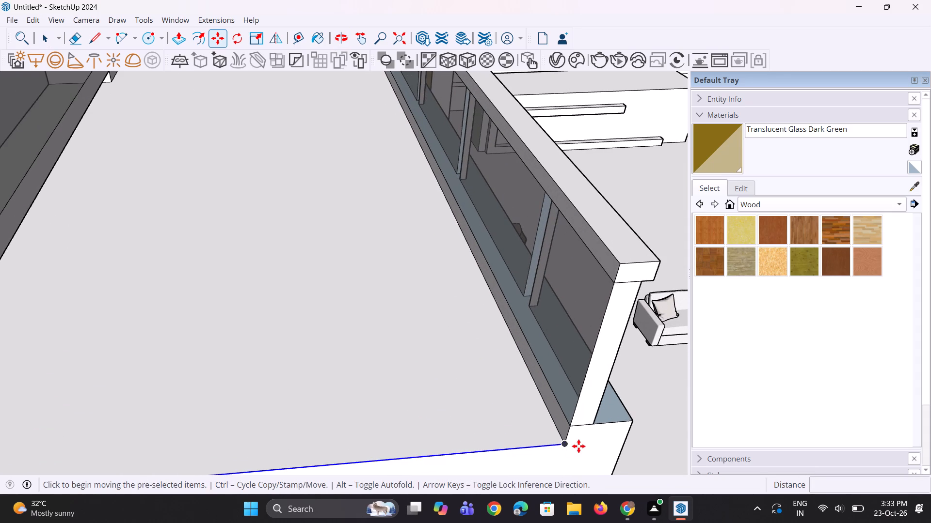
pyautogui.keyDown('ctrl'); pyautogui.scroll(1, 579, 446); pyautogui.keyUp('ctrl')
pyautogui.click(565, 440)
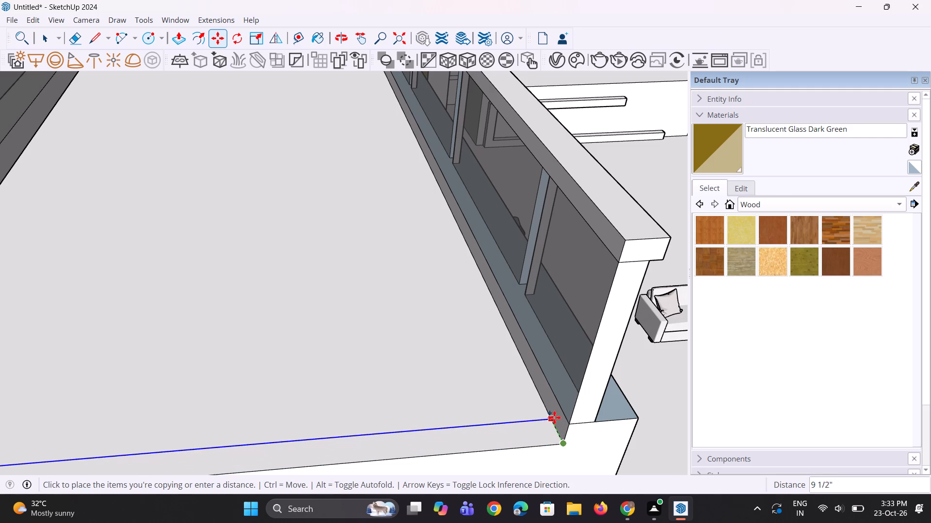
pyautogui.click(553, 414)
pyautogui.press('space')
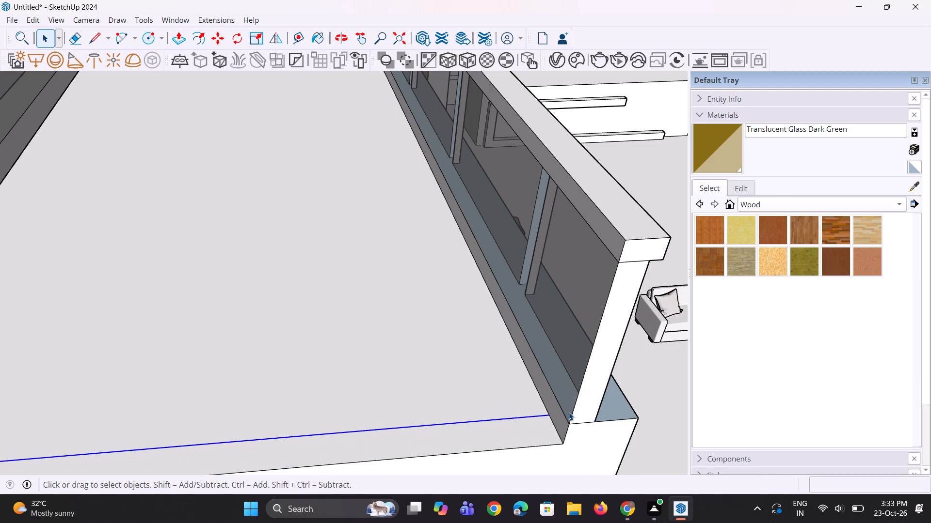
# Draw vertical lines from the copied edge's end up across the railing's base, glass and handrail.
pyautogui.scroll(2, 567, 414)
pyautogui.moveTo(546, 416); pyautogui.dragTo(604, 397, button='middle')
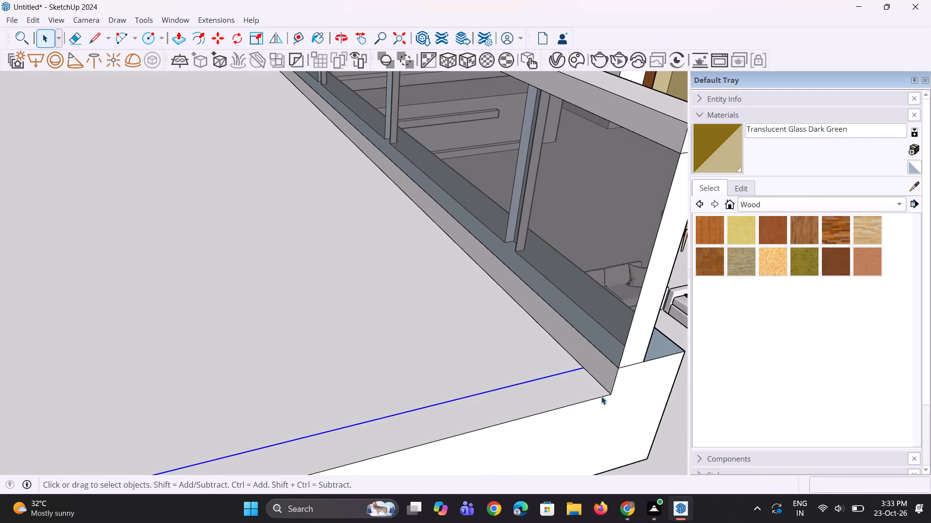
pyautogui.press('l')
pyautogui.click(584, 368)
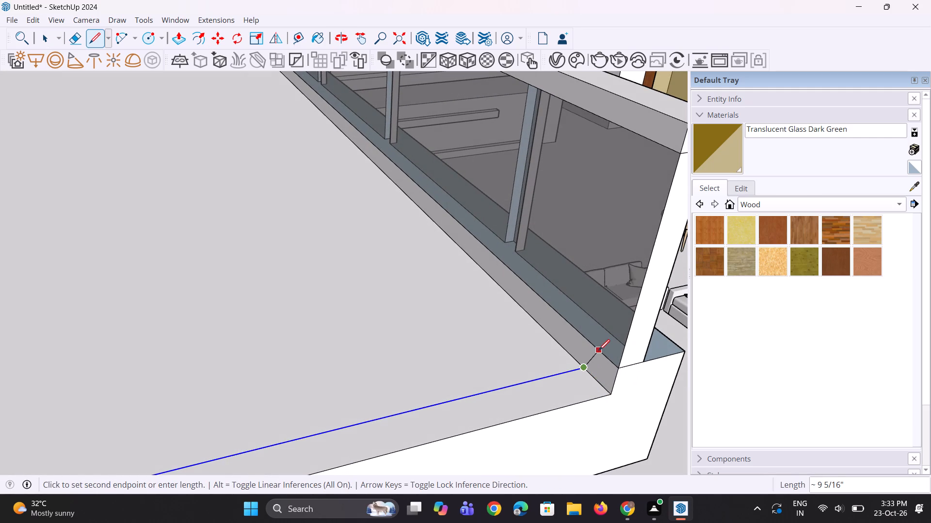
pyautogui.click(591, 341)
pyautogui.scroll(-2, 561, 440)
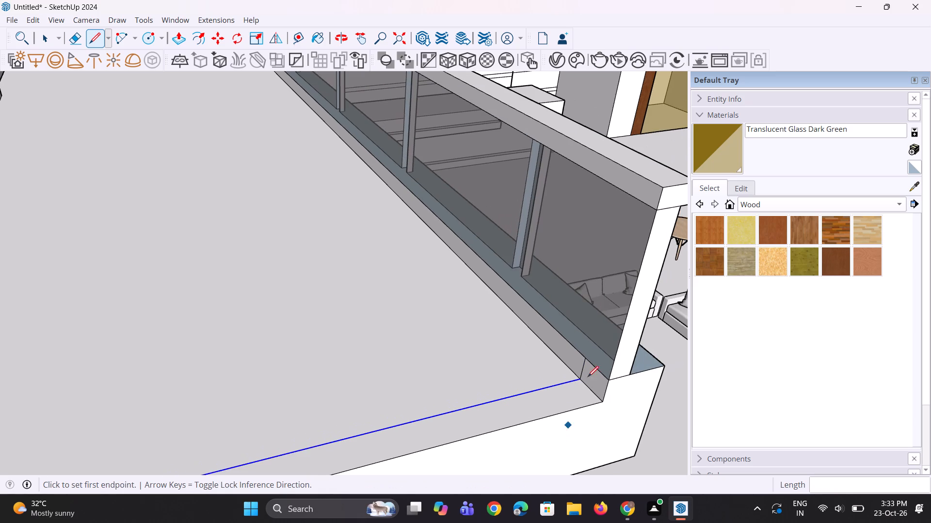
pyautogui.click(585, 356)
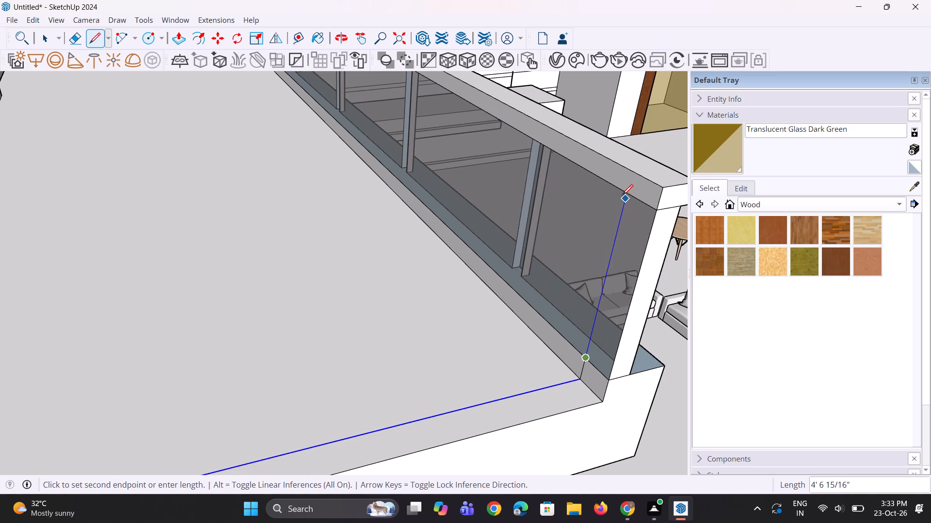
pyautogui.click(623, 192)
pyautogui.click(624, 191)
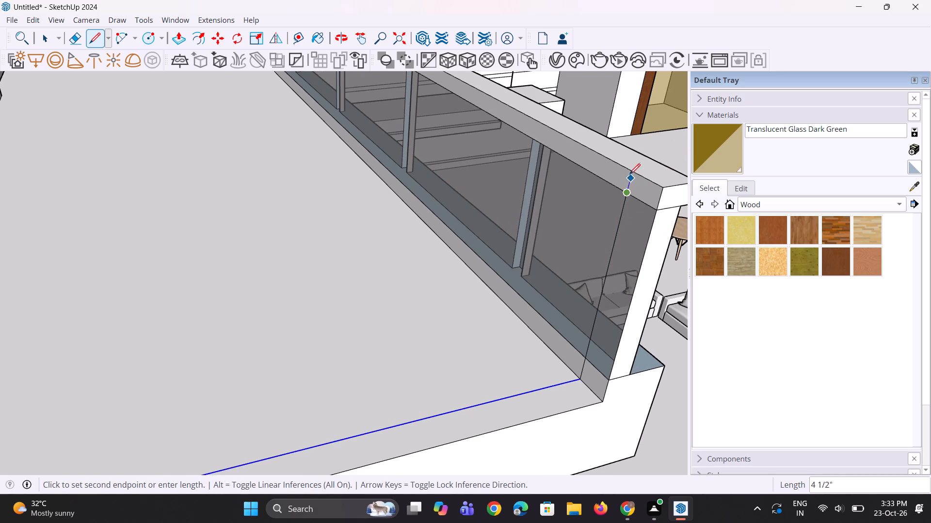
pyautogui.click(632, 169)
# Push/Pull the railing's base, glass and handrail end strips about 17' 3 15/16" across the walkway's open end to the window wall.
pyautogui.press('p')
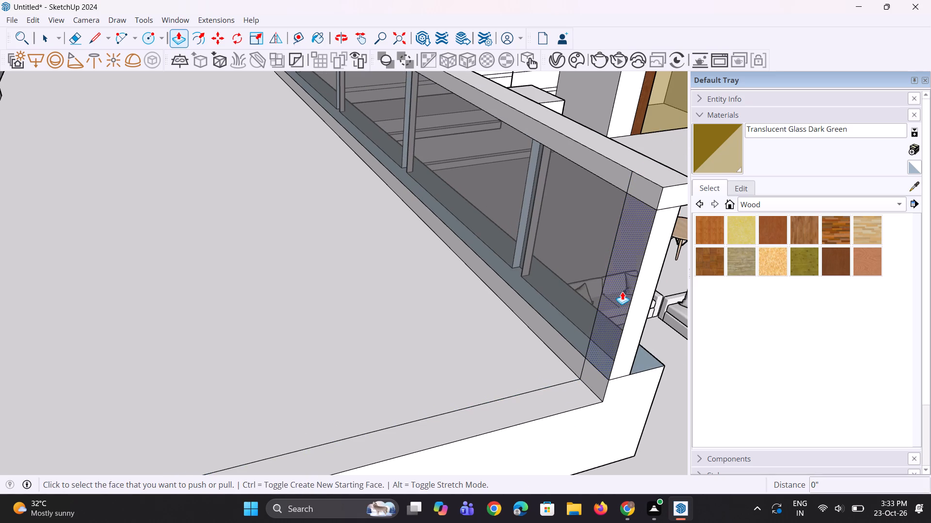
pyautogui.click(622, 292)
pyautogui.scroll(-4, 592, 327)
pyautogui.press('Escape')
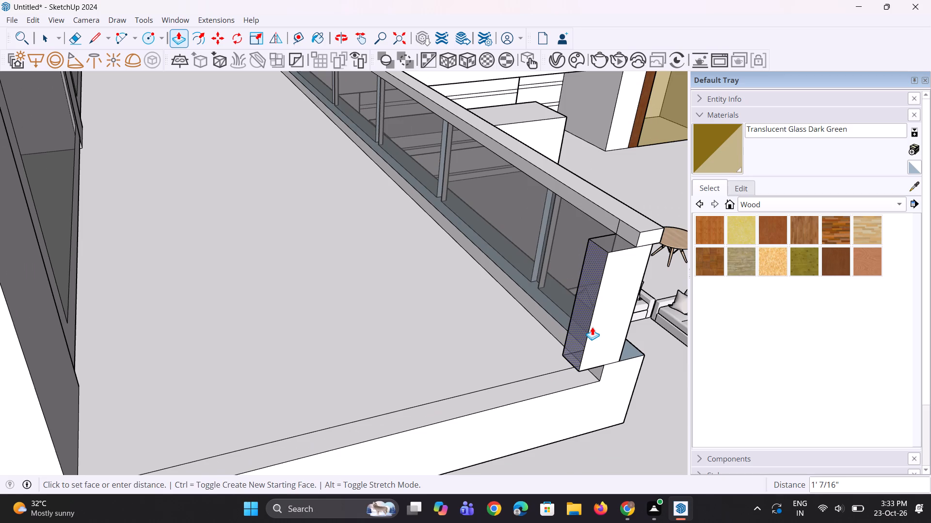
pyautogui.click(596, 363)
pyautogui.scroll(-4, 567, 376)
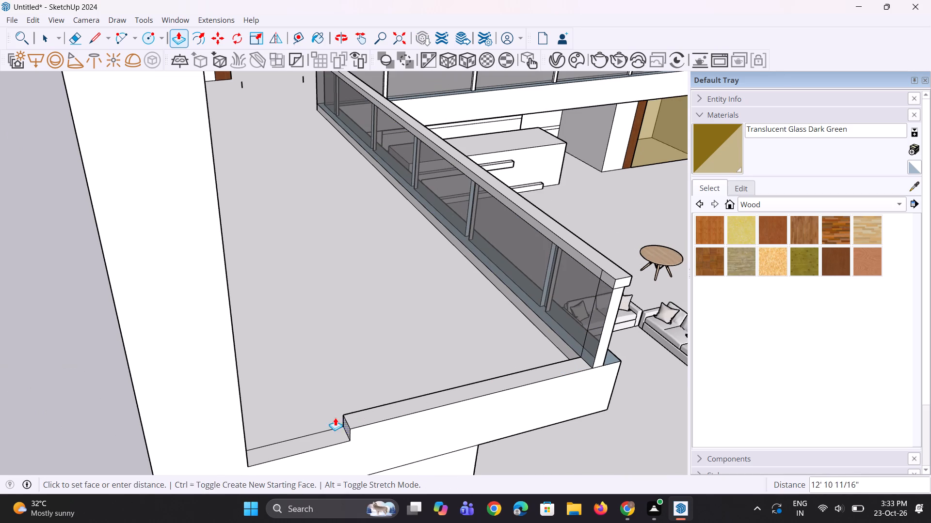
pyautogui.click(234, 355)
pyautogui.scroll(1, 723, 279)
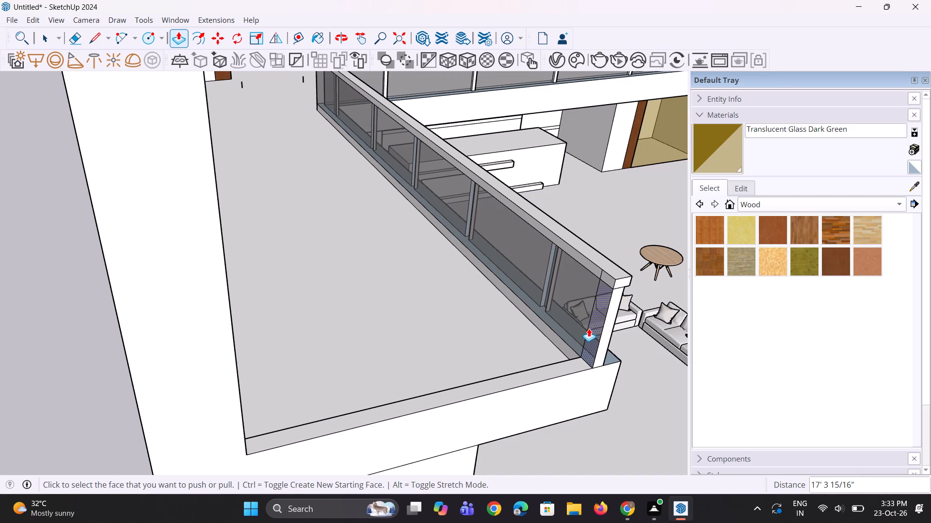
pyautogui.doubleClick(590, 331)
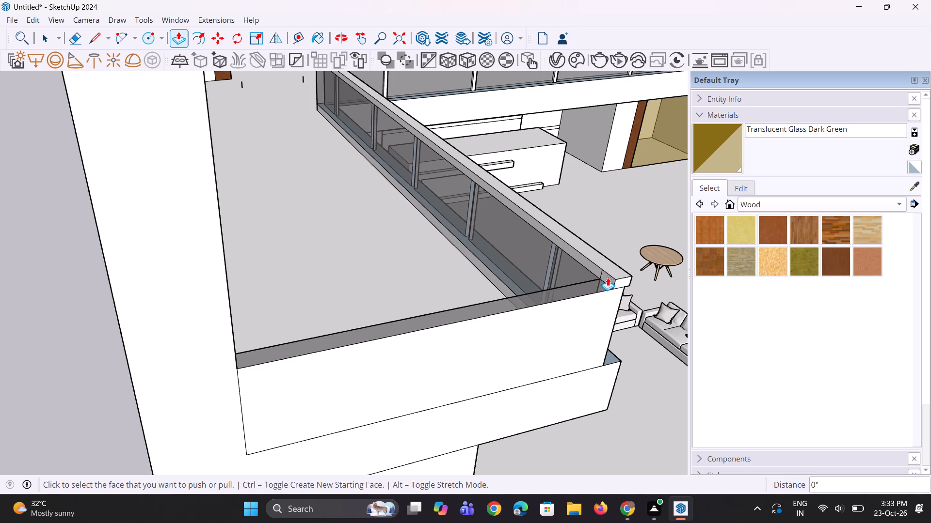
pyautogui.doubleClick(607, 278)
# Sample Translucent Glass Gray from the existing railing and paint the new end railing's panel with it.
pyautogui.moveTo(583, 301); pyautogui.dragTo(544, 286, button='middle')
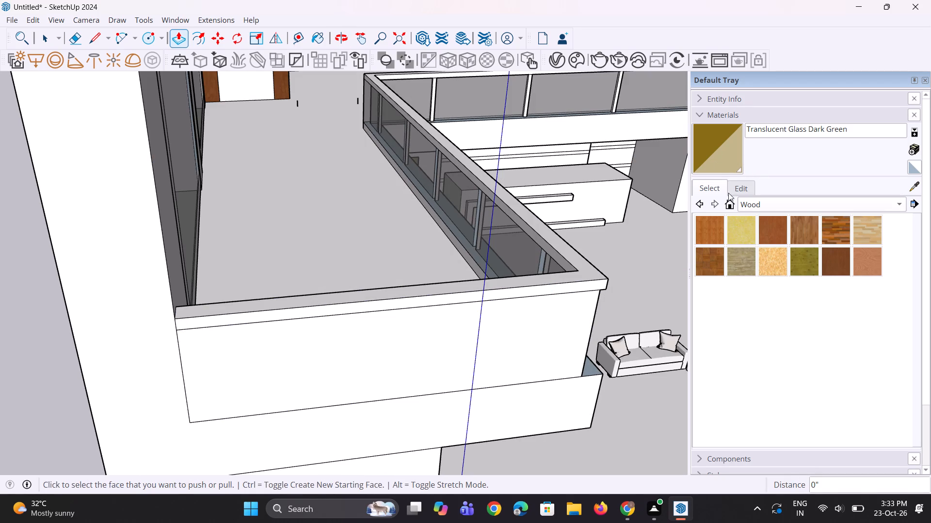
pyautogui.click(908, 186)
pyautogui.click(522, 238)
pyautogui.click(520, 316)
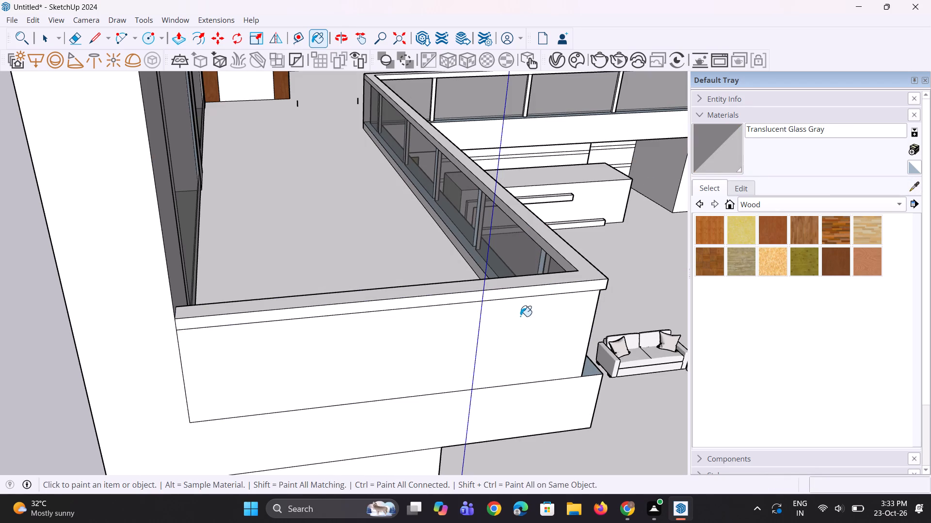
pyautogui.moveTo(605, 294); pyautogui.dragTo(367, 298, button='middle')
pyautogui.scroll(-5, 444, 281)
pyautogui.scroll(-3, 488, 274)
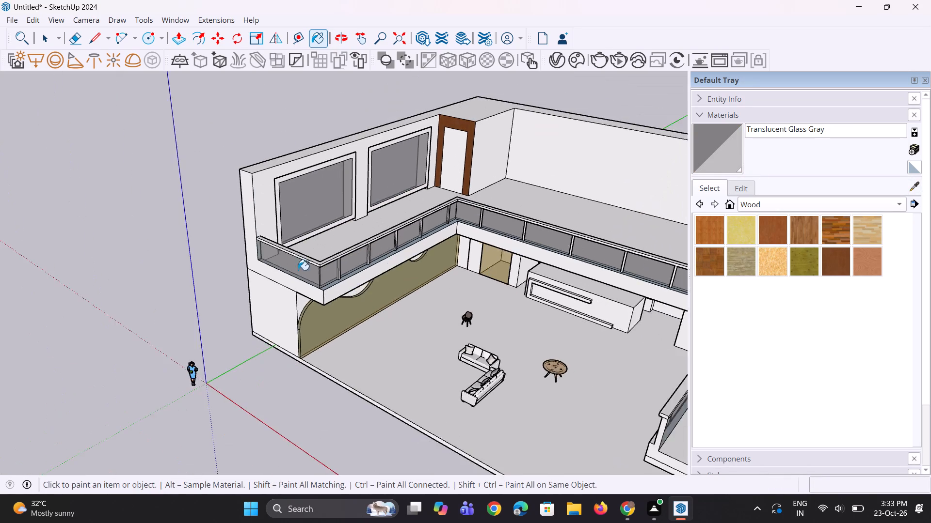
pyautogui.scroll(7, 287, 267)
pyautogui.scroll(-15, 285, 265)
# Copy the open-end floor edge of the opposite upper-floor walkway a short distance inward along its railing base.
pyautogui.moveTo(431, 321); pyautogui.dragTo(594, 308, button='middle')
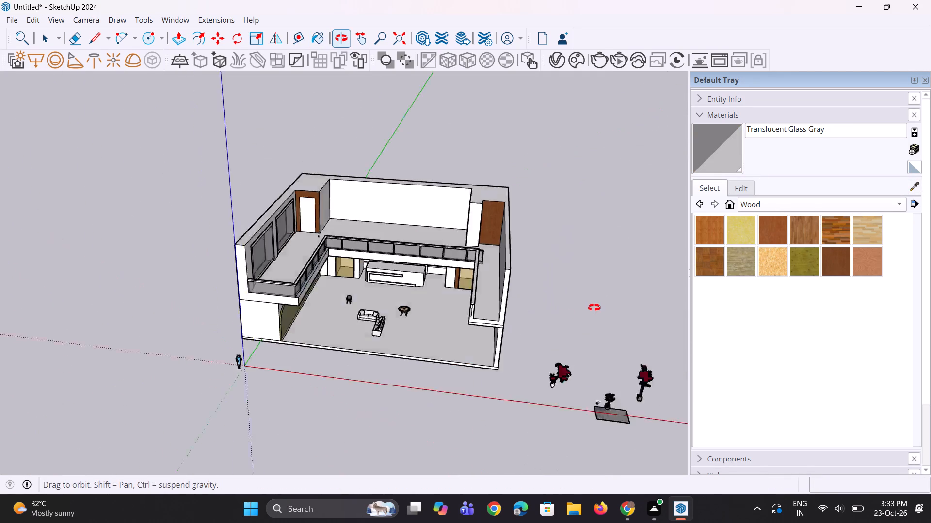
pyautogui.moveTo(594, 308); pyautogui.dragTo(594, 307, button='middle')
pyautogui.scroll(11, 467, 311)
pyautogui.moveTo(514, 296); pyautogui.dragTo(421, 304, button='middle')
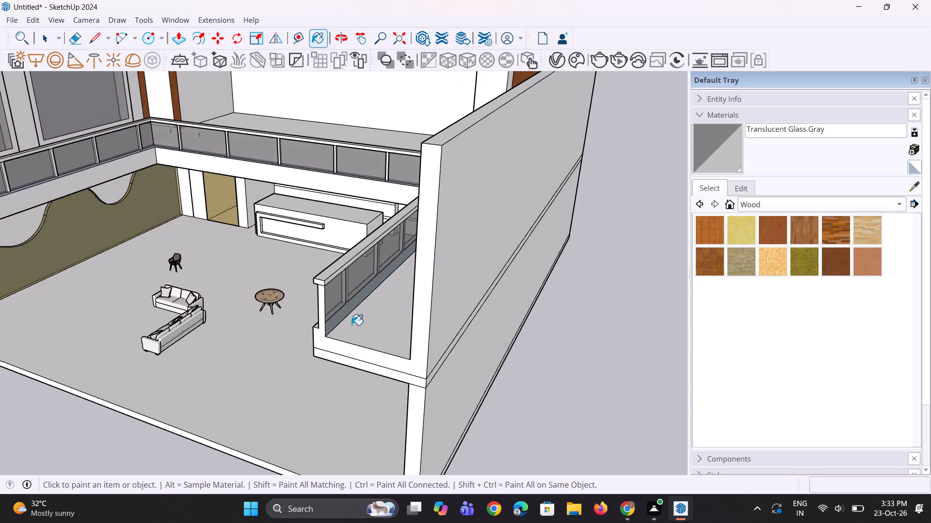
pyautogui.press('space')
pyautogui.scroll(6, 320, 320)
pyautogui.press('space')
pyautogui.press('space')
pyautogui.press('space')
pyautogui.click(329, 319)
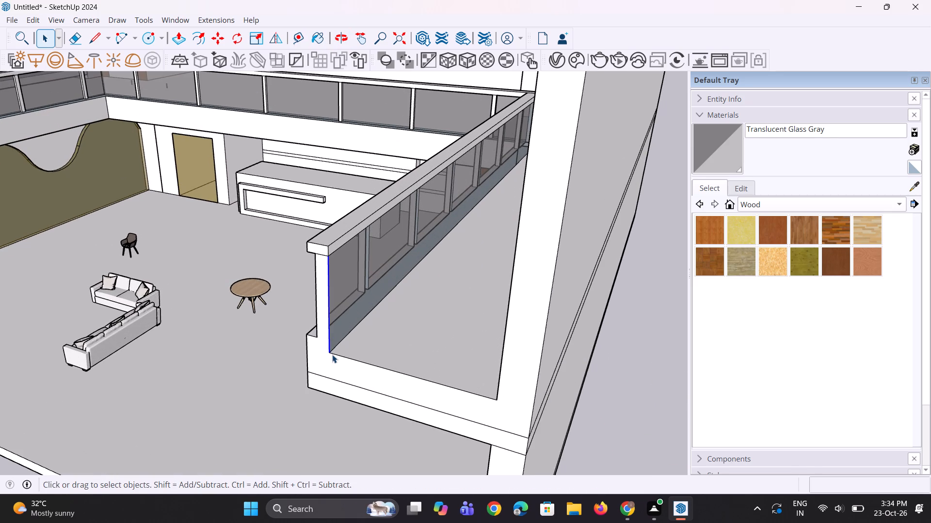
pyautogui.click(332, 354)
pyautogui.scroll(4, 332, 354)
pyautogui.moveTo(358, 340); pyautogui.dragTo(410, 308, button='middle')
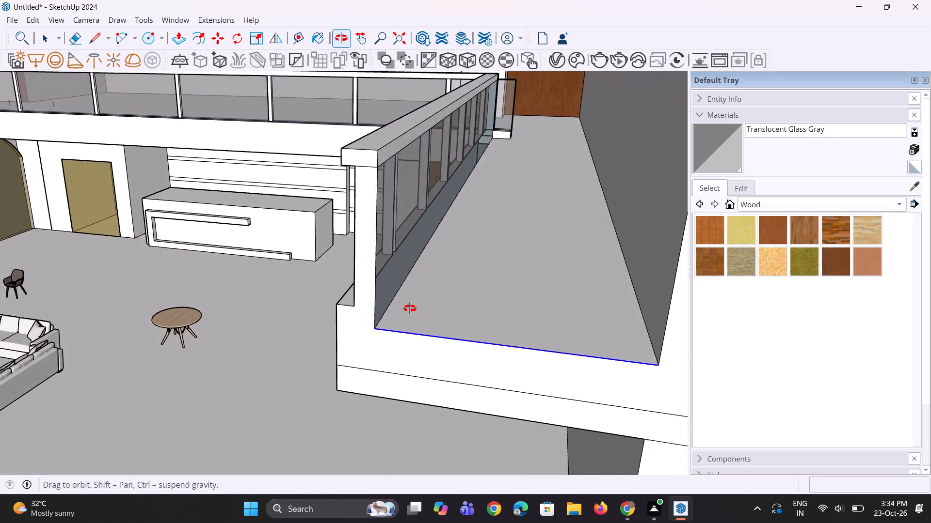
pyautogui.moveTo(410, 308); pyautogui.dragTo(345, 324, button='middle')
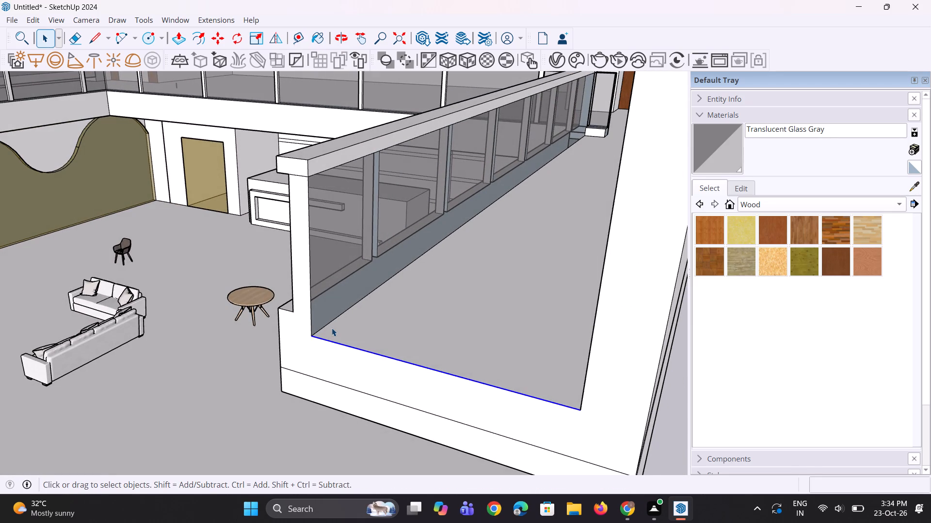
pyautogui.press('m')
pyautogui.keyDown('ctrl'); pyautogui.scroll(2, 332, 328); pyautogui.keyUp('ctrl')
pyautogui.click(311, 338)
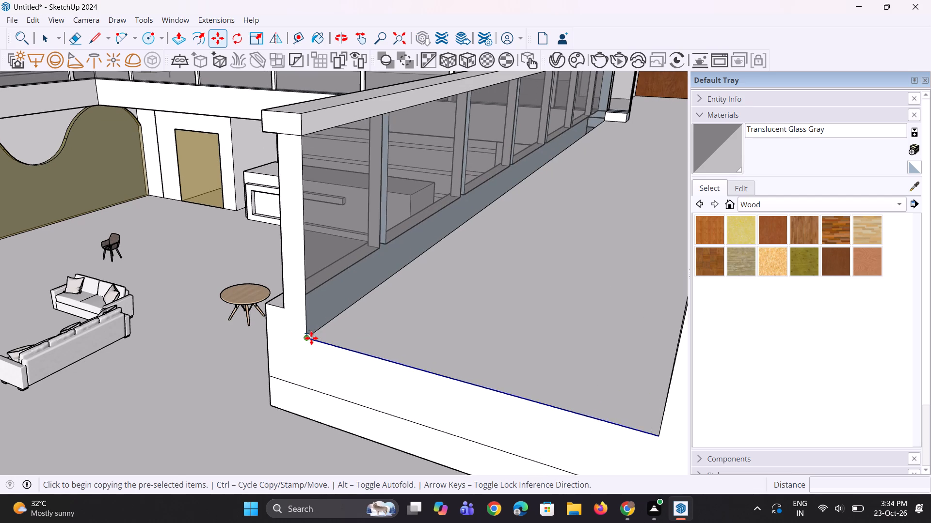
pyautogui.click(331, 320)
pyautogui.press('space')
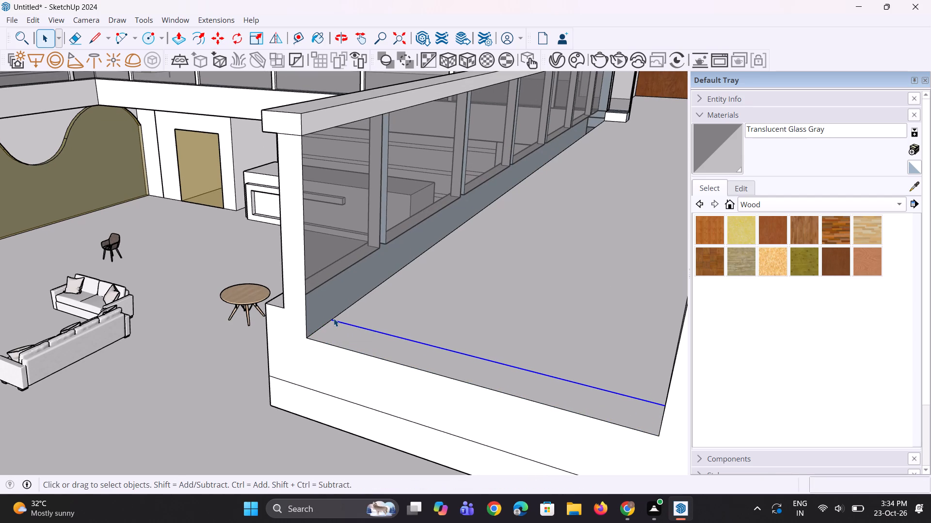
# Draw vertical lines from the copied edge's end up across the opposite railing's base, glass and handrail.
pyautogui.press('l')
pyautogui.click(334, 319)
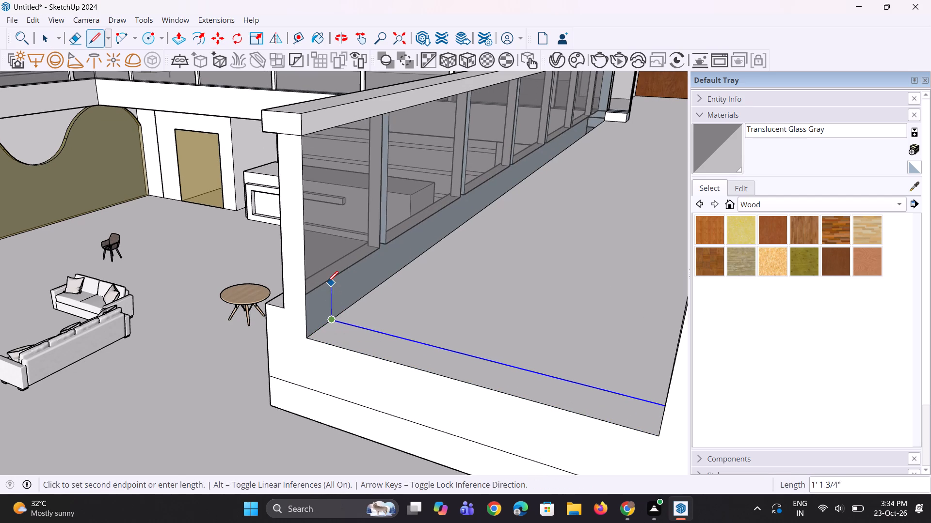
pyautogui.click(327, 280)
pyautogui.click(327, 280)
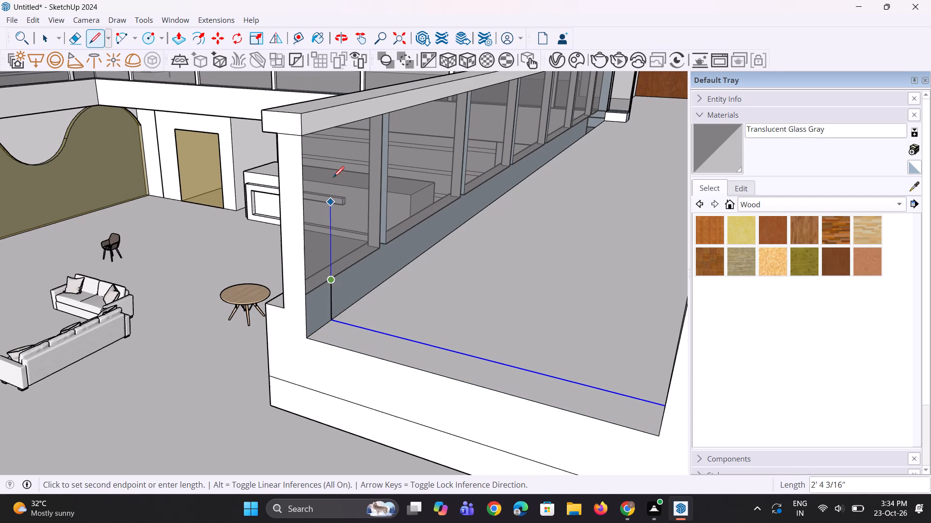
pyautogui.click(332, 127)
pyautogui.click(331, 125)
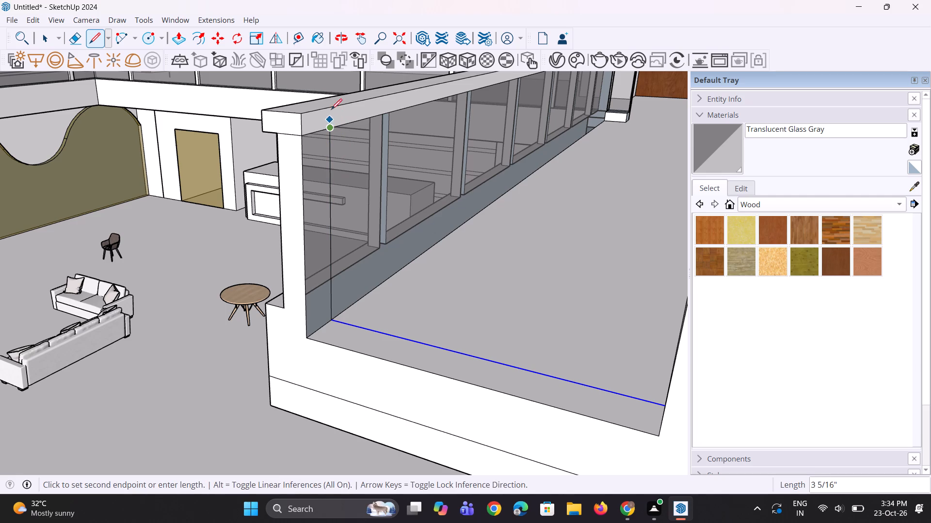
pyautogui.click(331, 105)
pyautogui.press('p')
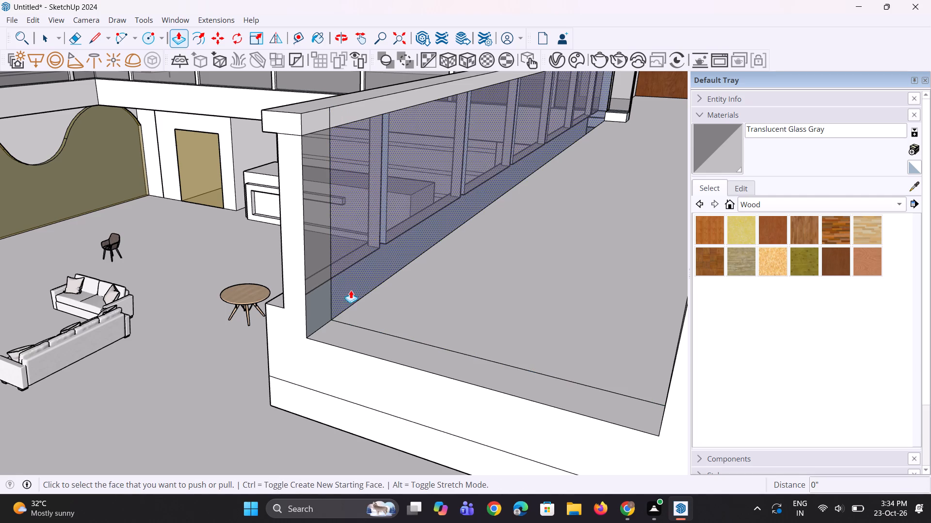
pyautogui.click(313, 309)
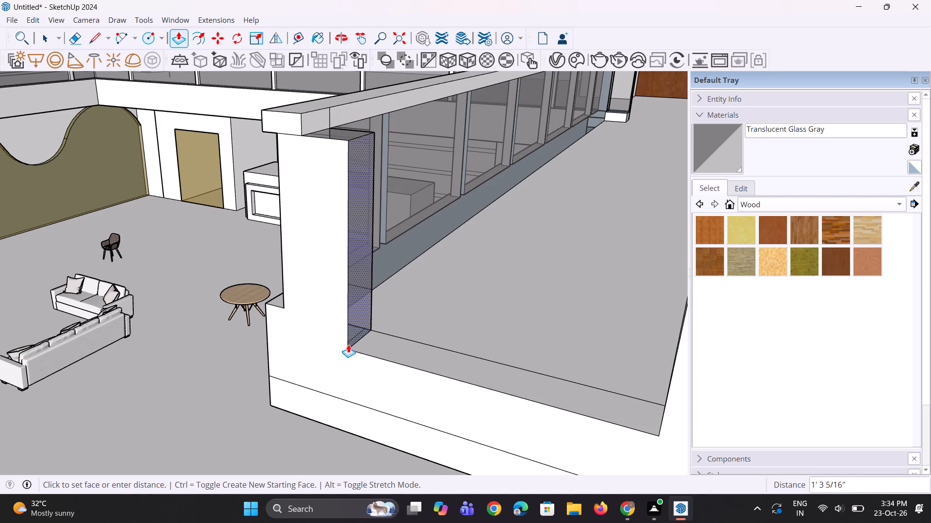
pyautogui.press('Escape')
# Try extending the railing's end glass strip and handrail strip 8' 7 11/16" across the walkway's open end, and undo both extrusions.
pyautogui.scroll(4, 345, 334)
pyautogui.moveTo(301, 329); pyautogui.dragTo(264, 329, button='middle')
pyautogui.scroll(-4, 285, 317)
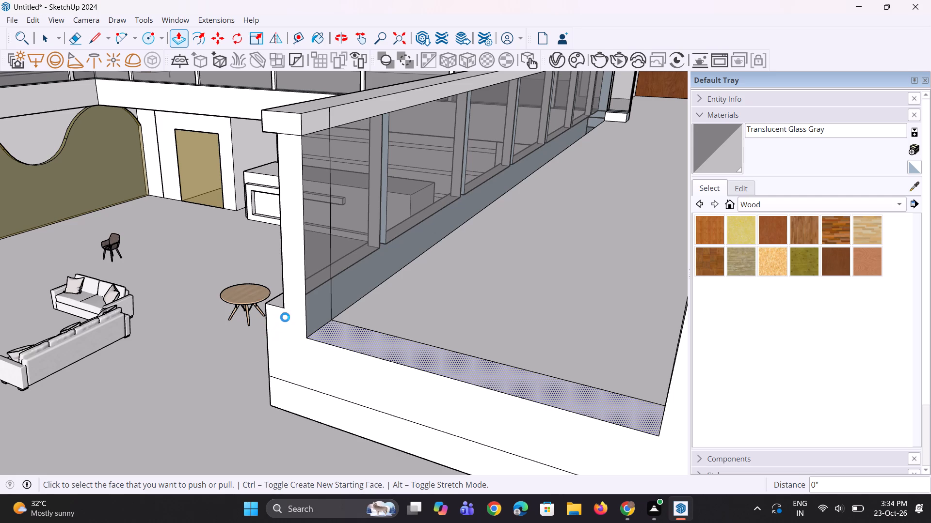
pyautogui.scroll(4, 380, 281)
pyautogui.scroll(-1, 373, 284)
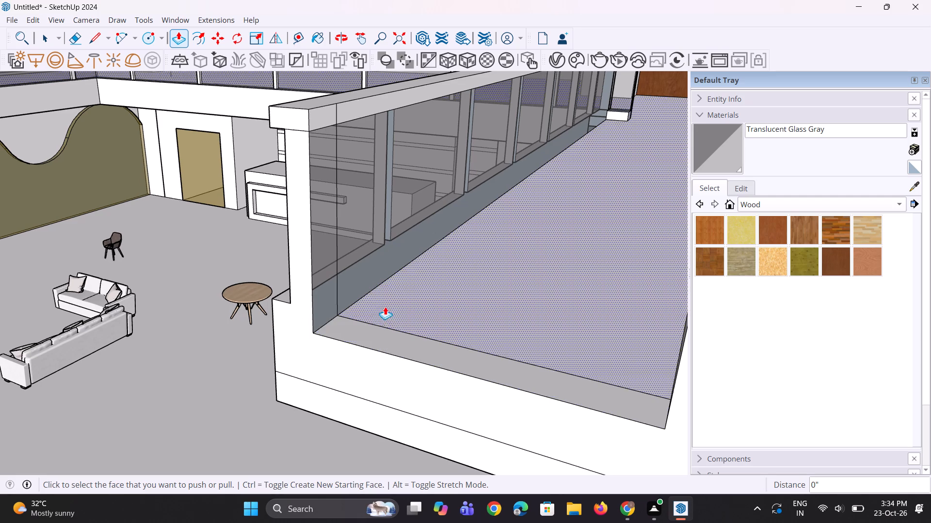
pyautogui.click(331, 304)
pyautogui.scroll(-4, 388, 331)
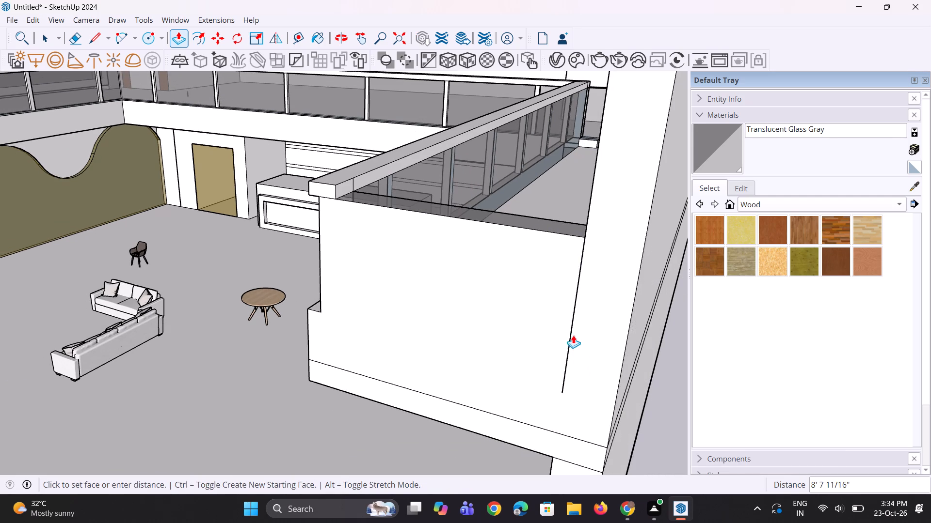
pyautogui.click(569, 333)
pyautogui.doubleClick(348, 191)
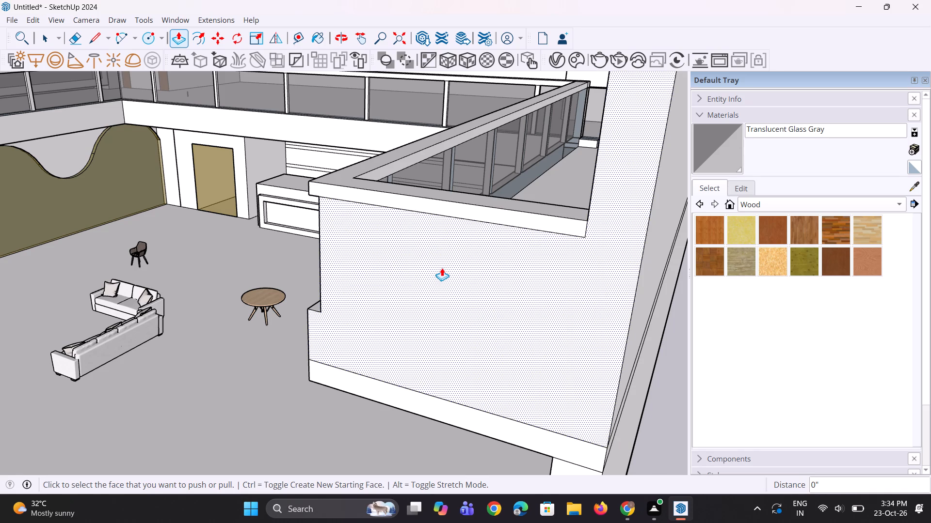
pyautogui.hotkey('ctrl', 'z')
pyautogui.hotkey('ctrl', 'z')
# Draw a line about 8 3/4" long across the railing's end face, level with the top of the lower ledge.
pyautogui.scroll(2, 377, 350)
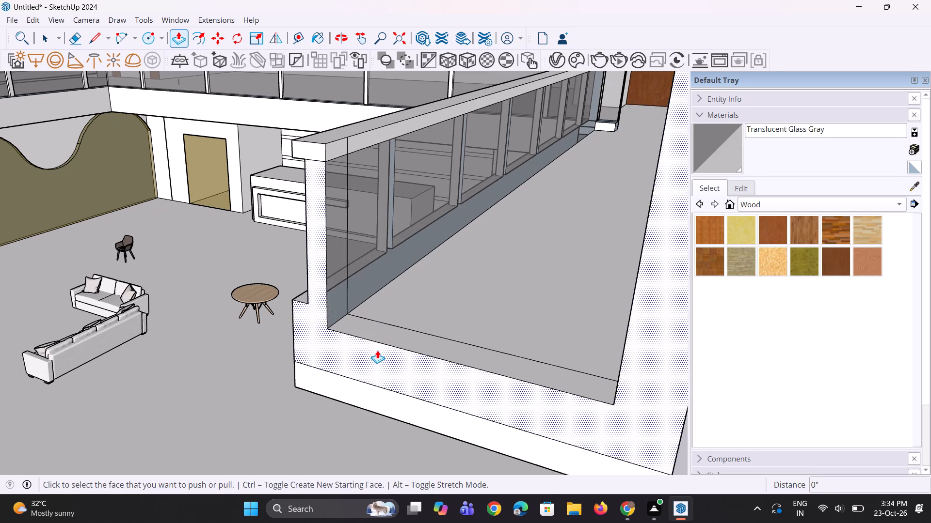
pyautogui.scroll(3, 373, 348)
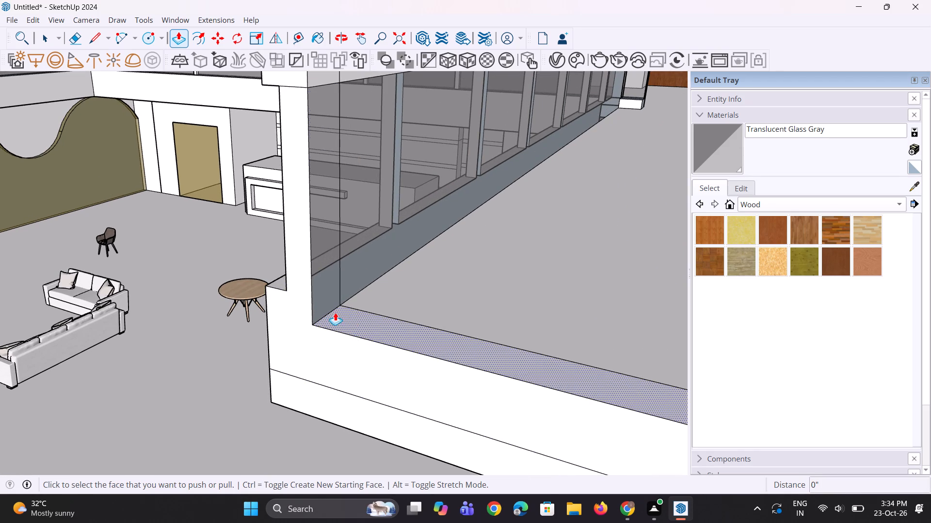
pyautogui.press('l')
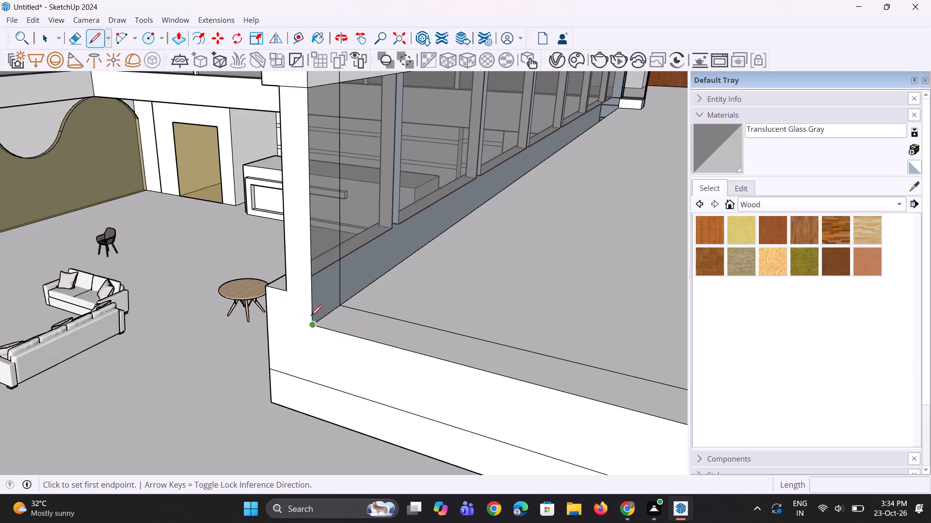
pyautogui.click(287, 290)
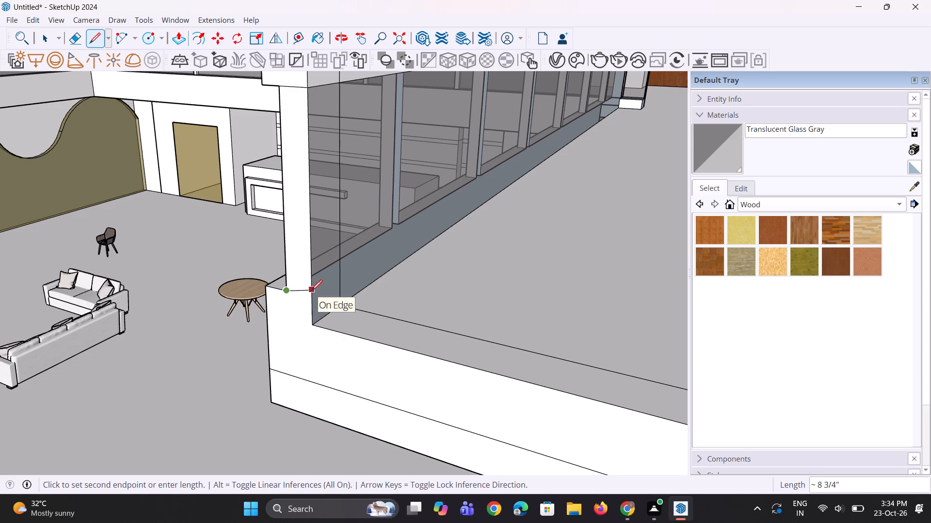
pyautogui.click(312, 293)
# Push/Pull the strip at the railing's inner end 8' 7 11/16" across the walkway's open end to the side wall.
pyautogui.scroll(-3, 331, 330)
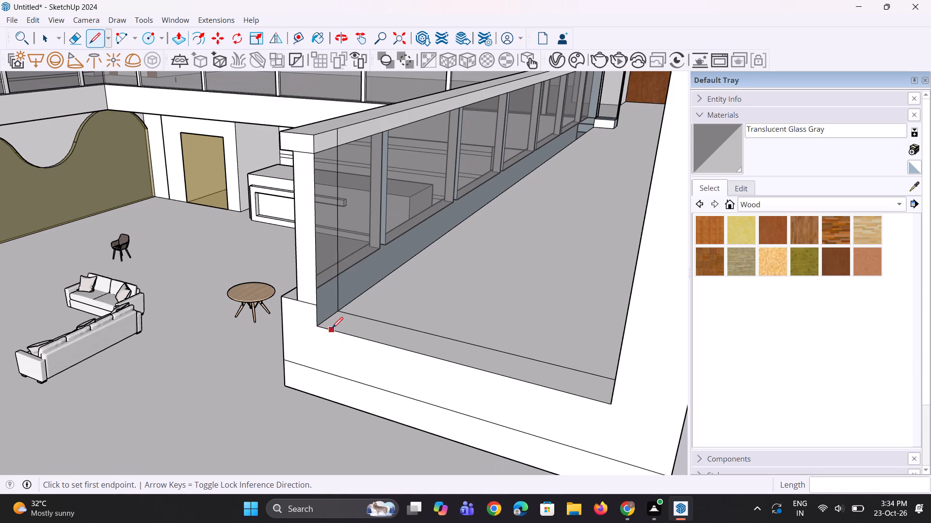
pyautogui.press('p')
pyautogui.click(320, 267)
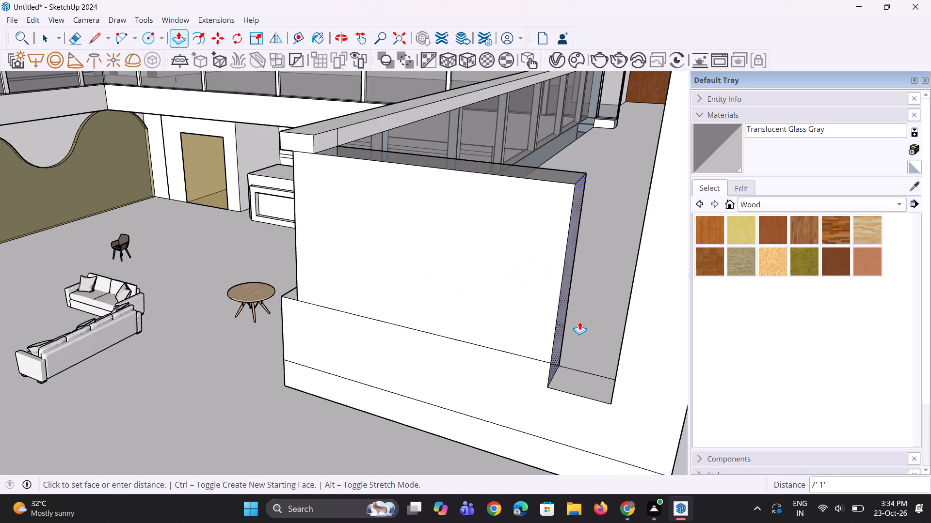
pyautogui.click(623, 346)
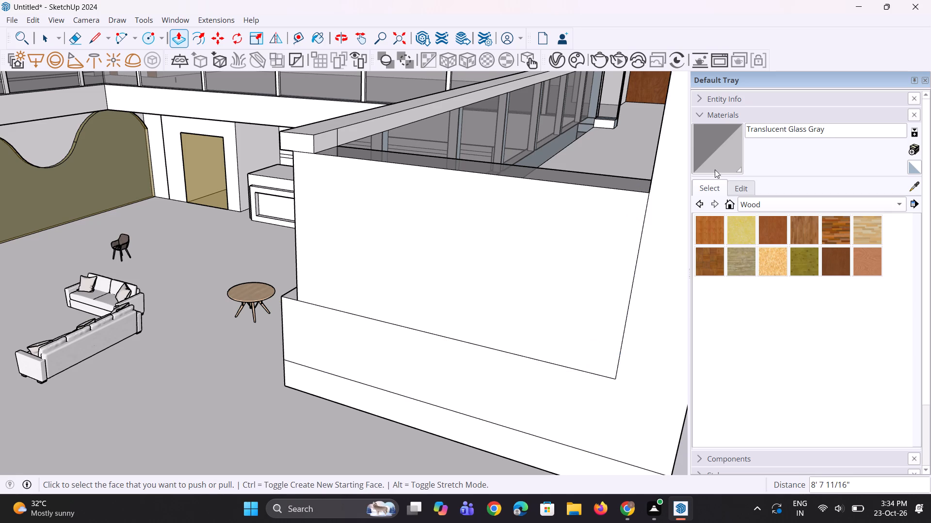
# Paint the outer face of the new end panel with Translucent Glass Gray.
pyautogui.click(716, 154)
pyautogui.moveTo(647, 235); pyautogui.dragTo(643, 240)
pyautogui.hotkey('ctrl', 'z')
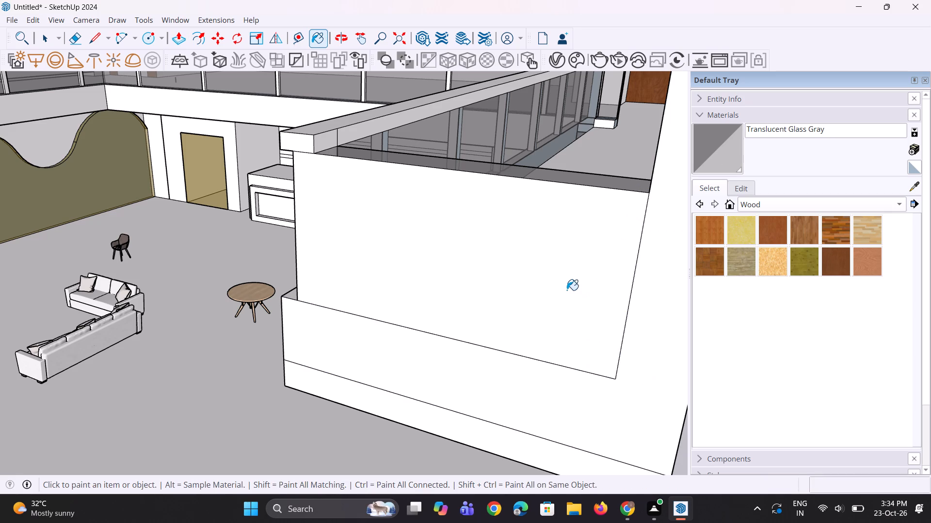
pyautogui.click(567, 290)
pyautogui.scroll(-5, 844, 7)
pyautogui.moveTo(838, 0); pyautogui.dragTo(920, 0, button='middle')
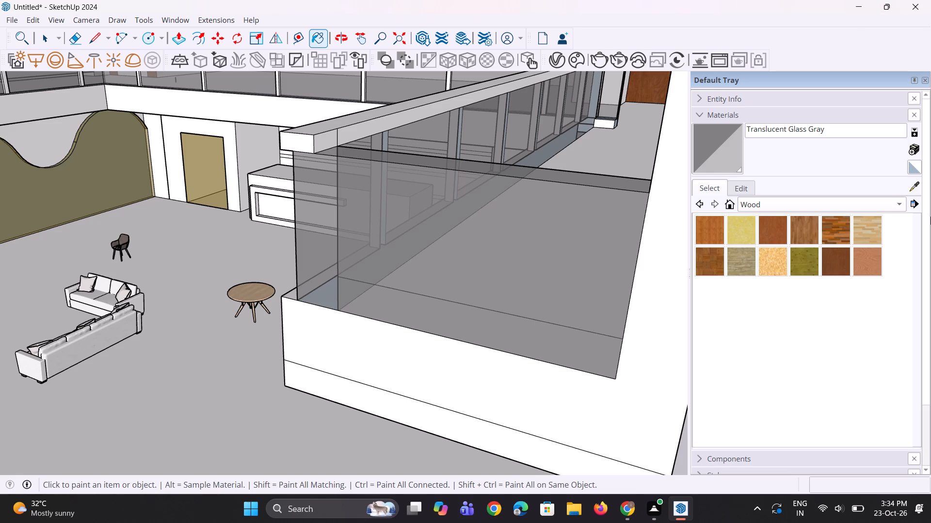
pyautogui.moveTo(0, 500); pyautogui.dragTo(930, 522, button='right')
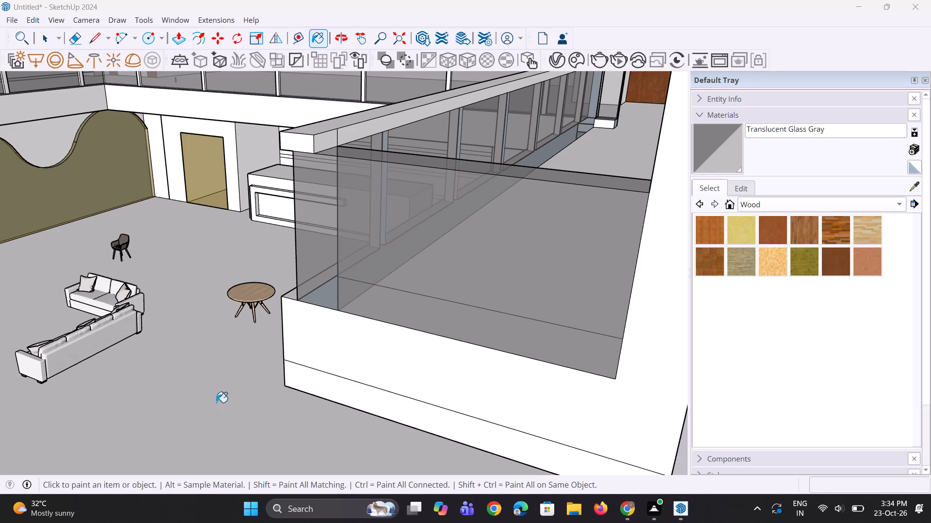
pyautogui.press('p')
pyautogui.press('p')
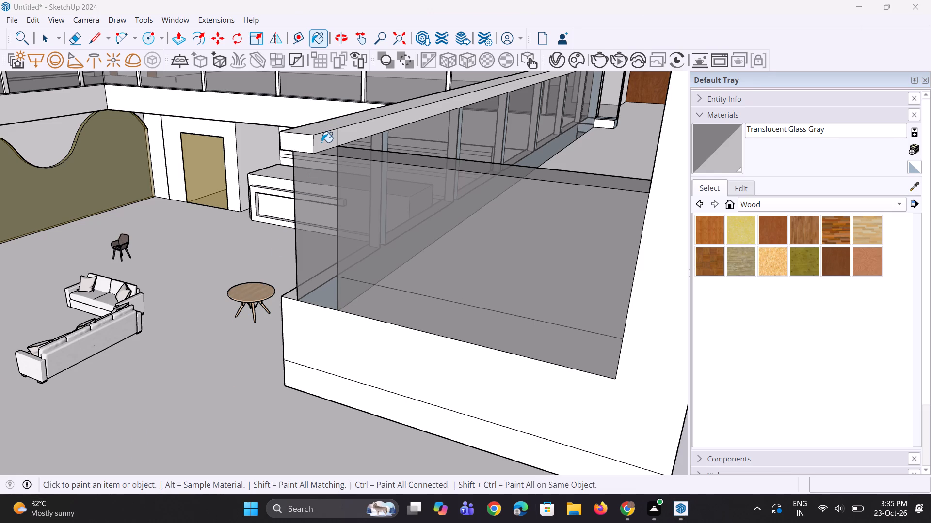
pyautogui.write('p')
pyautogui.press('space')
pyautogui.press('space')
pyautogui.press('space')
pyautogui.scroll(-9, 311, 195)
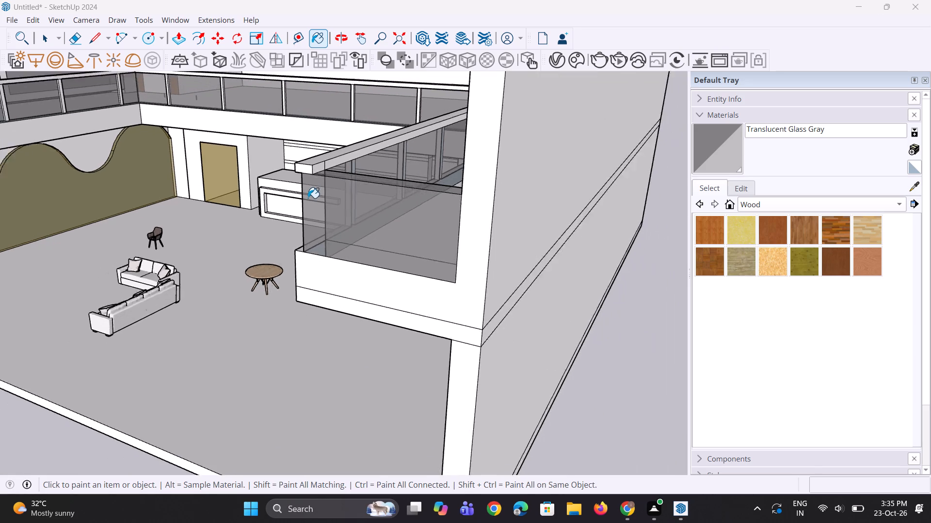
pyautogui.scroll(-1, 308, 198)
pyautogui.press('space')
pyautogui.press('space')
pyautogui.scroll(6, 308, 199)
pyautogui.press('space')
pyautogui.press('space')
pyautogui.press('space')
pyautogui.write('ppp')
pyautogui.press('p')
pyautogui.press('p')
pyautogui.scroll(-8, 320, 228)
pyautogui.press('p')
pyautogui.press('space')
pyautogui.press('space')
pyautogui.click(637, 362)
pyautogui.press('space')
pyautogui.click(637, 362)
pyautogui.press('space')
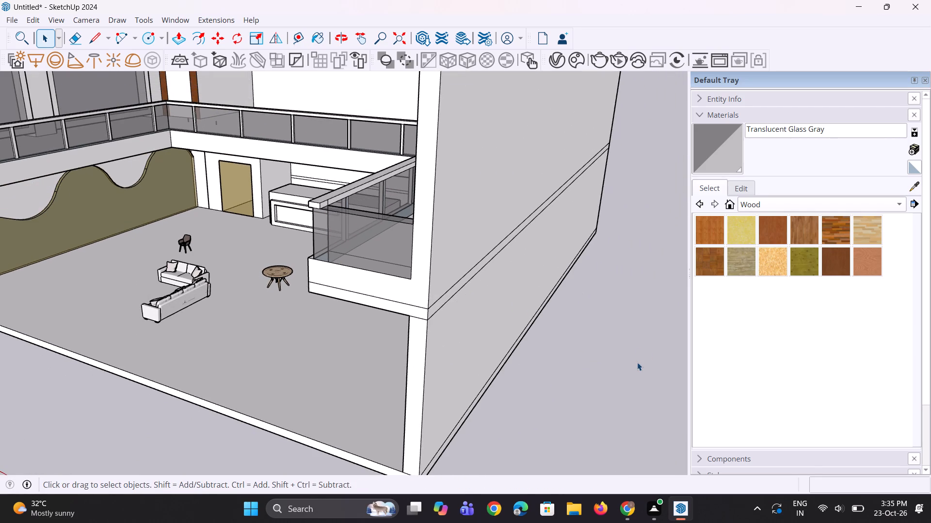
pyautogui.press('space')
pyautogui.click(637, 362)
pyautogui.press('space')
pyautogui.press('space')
# Push/Pull the handrail's end strip 8' 7 11/16" above the new glass panel to the side wall.
pyautogui.scroll(4, 369, 211)
pyautogui.press('p')
pyautogui.scroll(1, 347, 200)
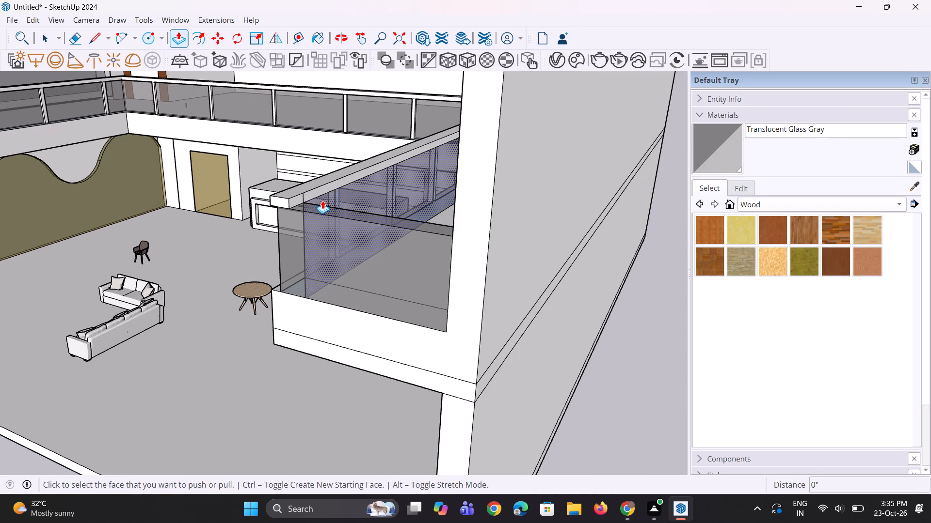
pyautogui.click(298, 203)
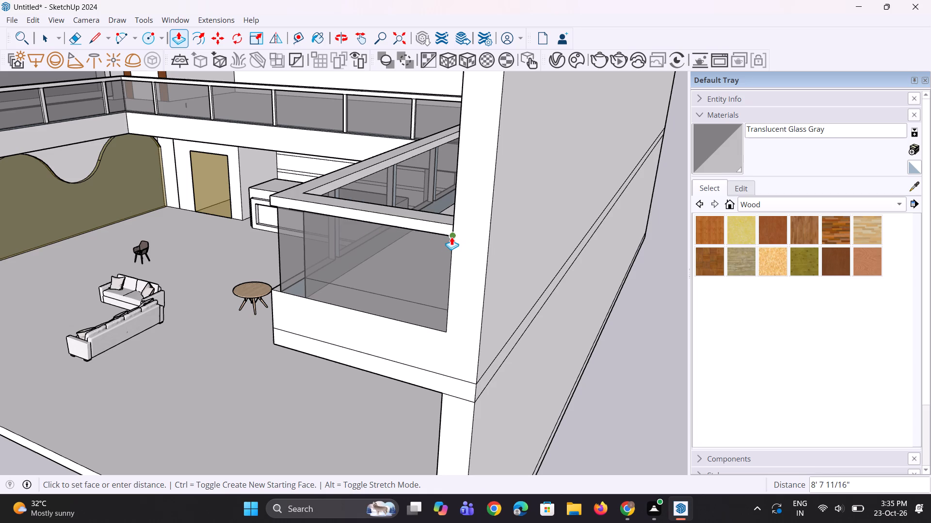
pyautogui.click(451, 237)
# Examine the two-storey interior and its upper walkway railings from several viewing angles.
pyautogui.scroll(-5, 441, 301)
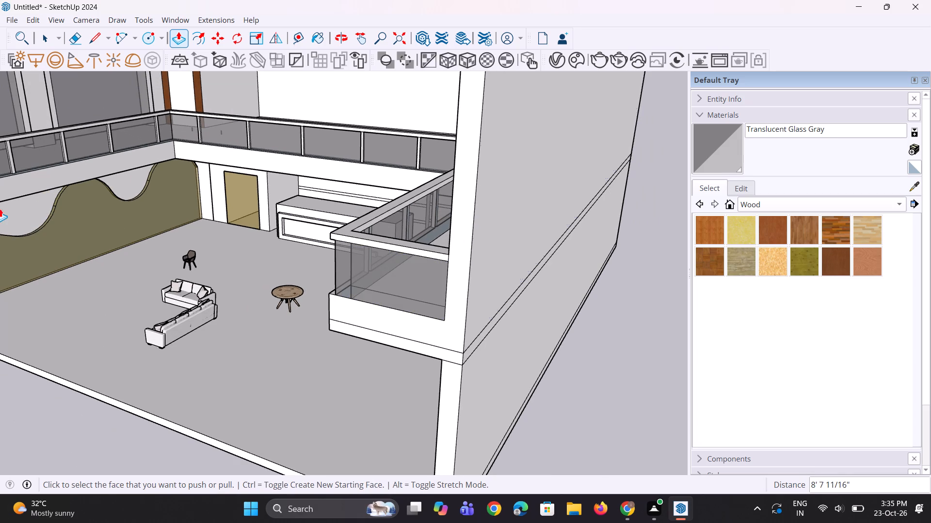
pyautogui.scroll(-5, 295, 258)
pyautogui.scroll(1, 293, 259)
pyautogui.moveTo(298, 261); pyautogui.dragTo(323, 263, button='middle')
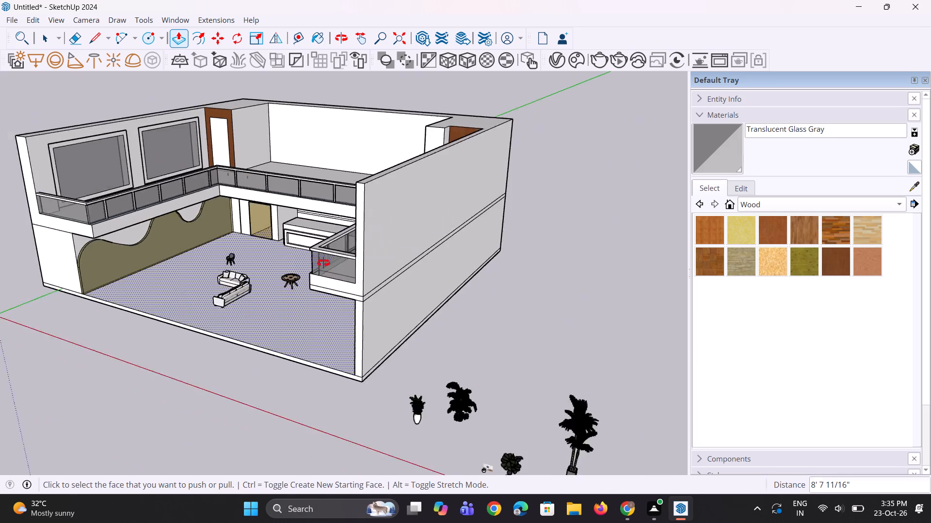
pyautogui.moveTo(323, 263); pyautogui.dragTo(316, 269, button='middle')
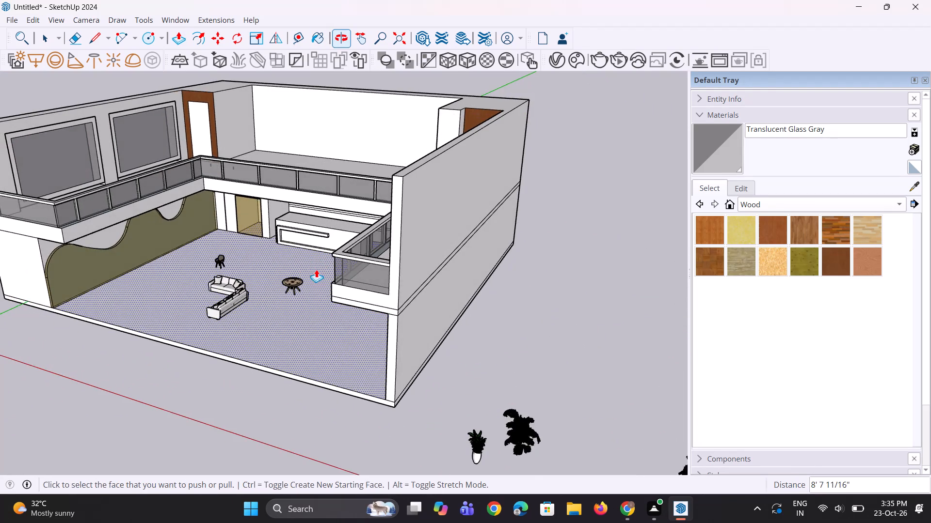
pyautogui.scroll(4, 117, 214)
pyautogui.scroll(2, 193, 220)
pyautogui.moveTo(190, 224); pyautogui.dragTo(225, 211, button='middle')
pyautogui.scroll(-5, 226, 196)
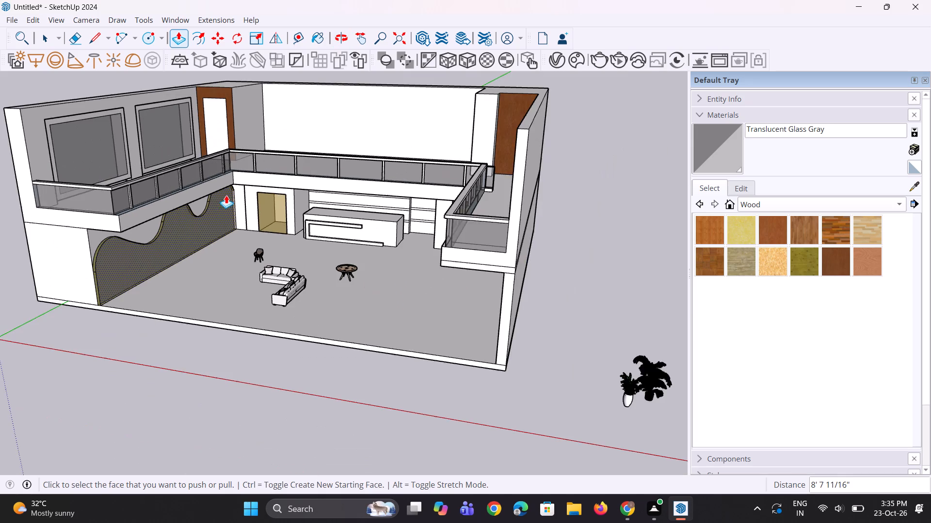
pyautogui.scroll(2, 252, 262)
# Rotate the L-shaped sofa group on the ground floor by 90 degrees about a floor point beside it.
pyautogui.press('space')
pyautogui.scroll(-3, 289, 267)
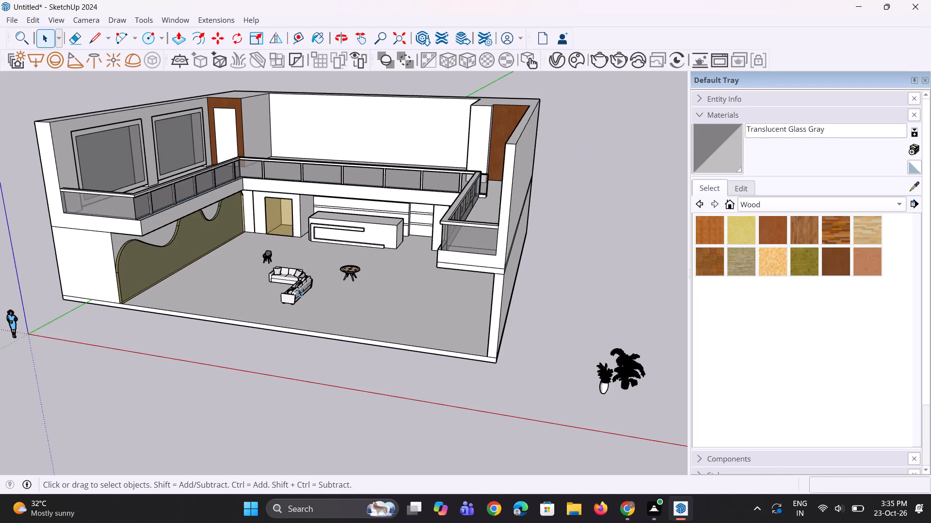
pyautogui.click(297, 288)
pyautogui.scroll(2, 295, 312)
pyautogui.press('m')
pyautogui.click(293, 306)
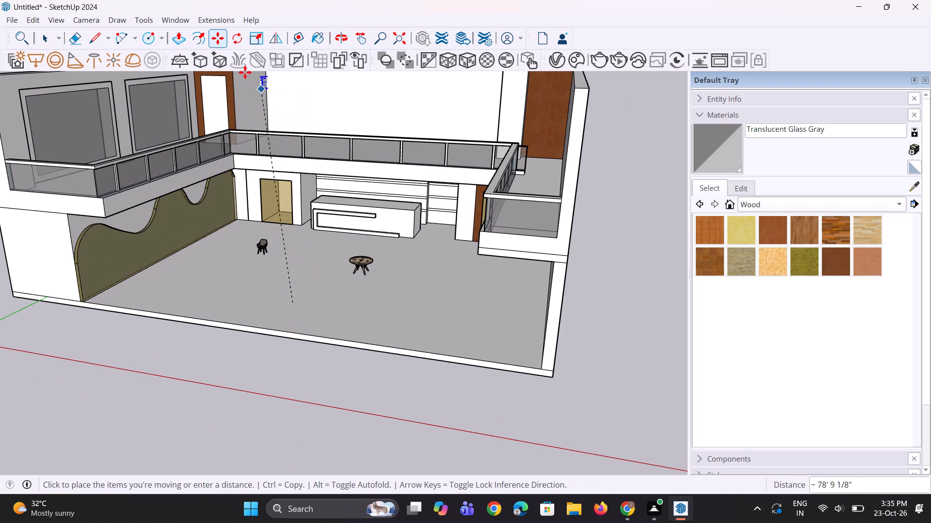
pyautogui.click(240, 42)
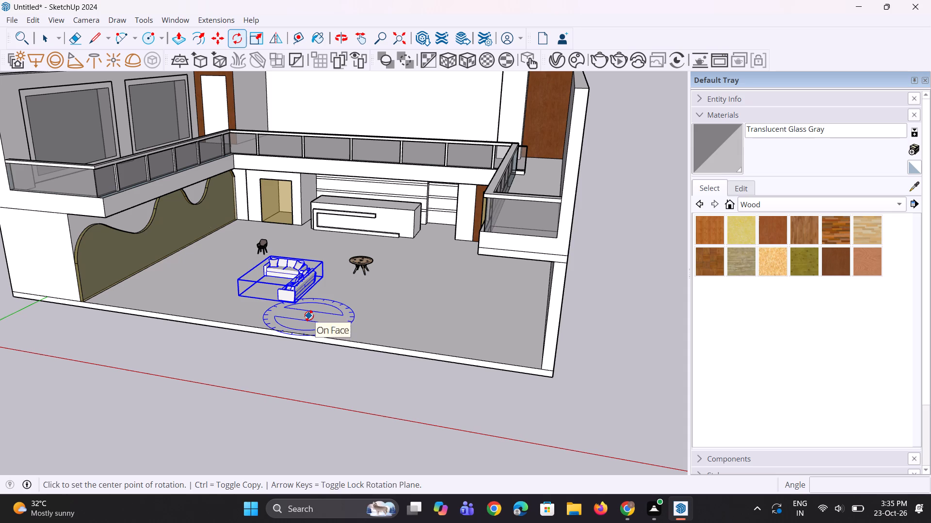
pyautogui.click(309, 316)
pyautogui.click(359, 323)
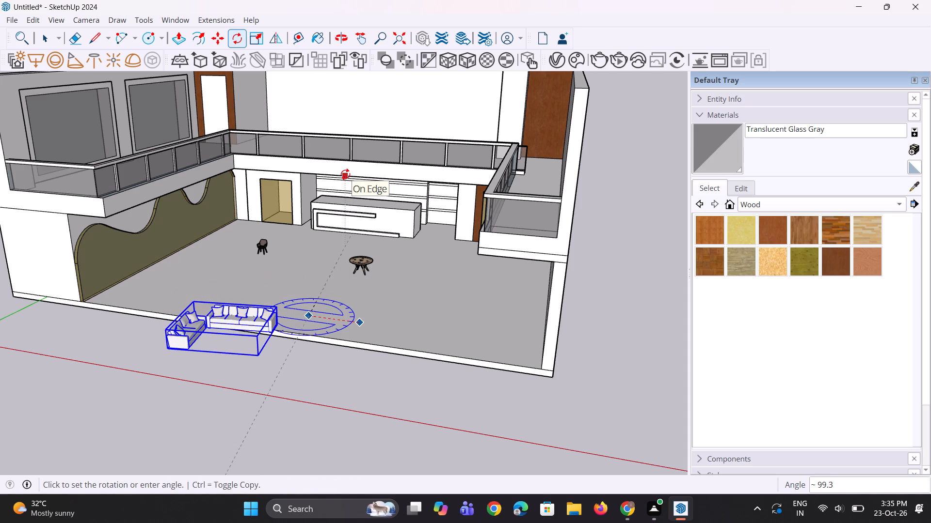
pyautogui.write('90')
pyautogui.press('Return')
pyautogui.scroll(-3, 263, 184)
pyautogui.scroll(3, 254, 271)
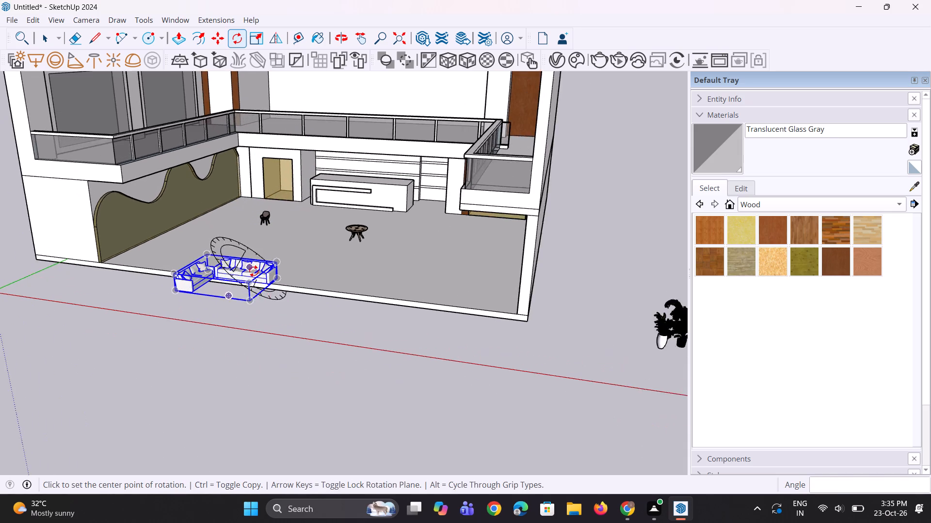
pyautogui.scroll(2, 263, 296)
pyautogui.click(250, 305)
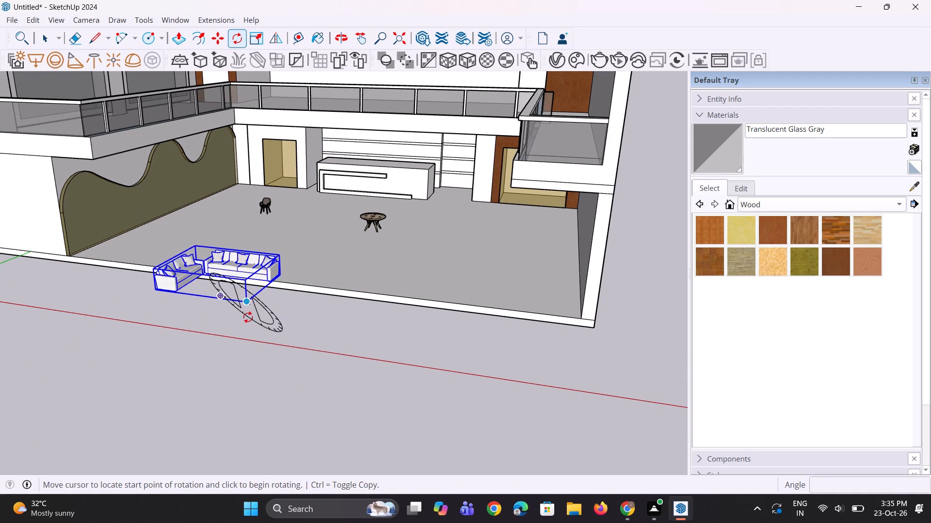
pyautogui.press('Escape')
# Move the rotated sofa about 29' 5 5/16" out of the room to the open ground in front of the building.
pyautogui.scroll(-5, 303, 265)
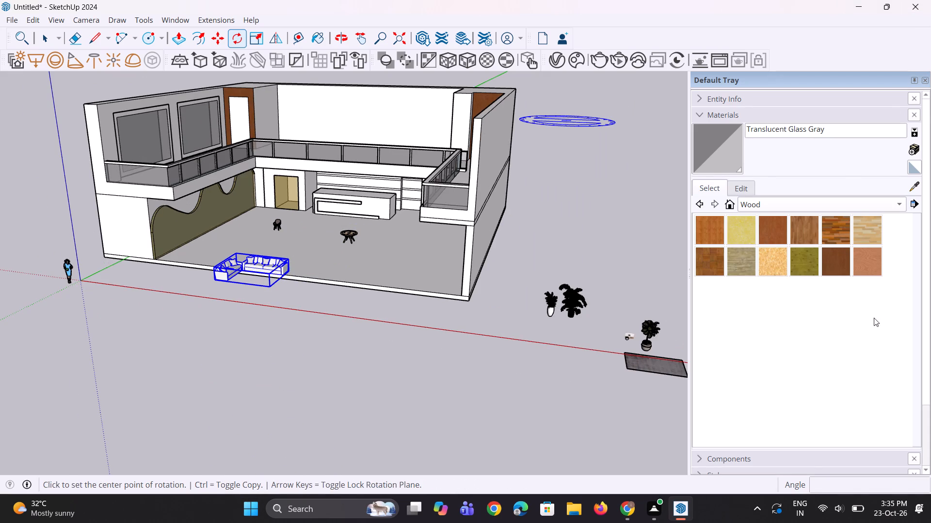
pyautogui.press('space')
pyautogui.press('m')
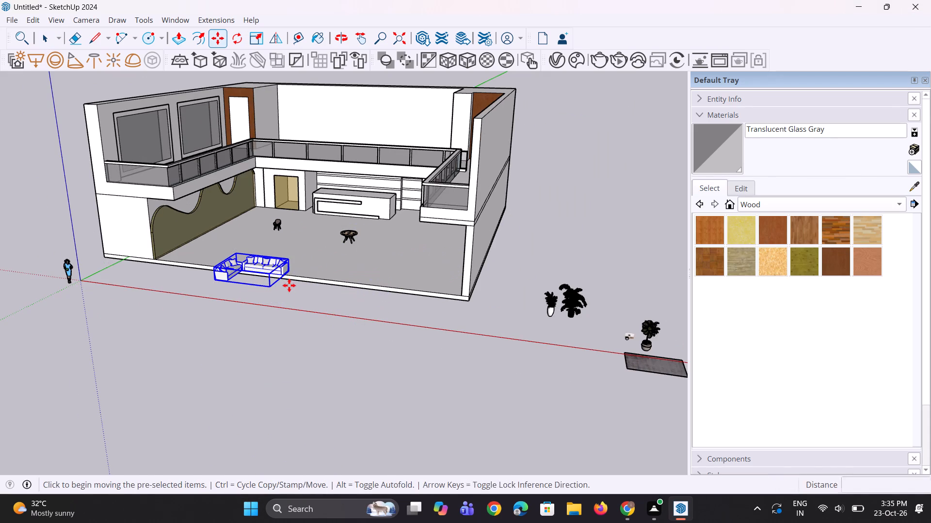
pyautogui.click(283, 289)
pyautogui.click(214, 340)
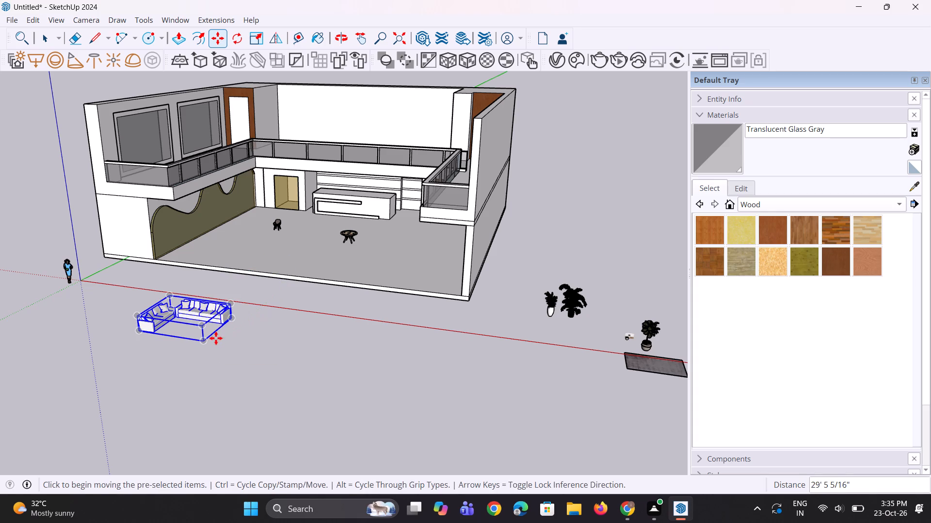
# Explode the L-shaped sofa group in front of the building into separate sofas.
pyautogui.rightClick(224, 320)
pyautogui.click(311, 106)
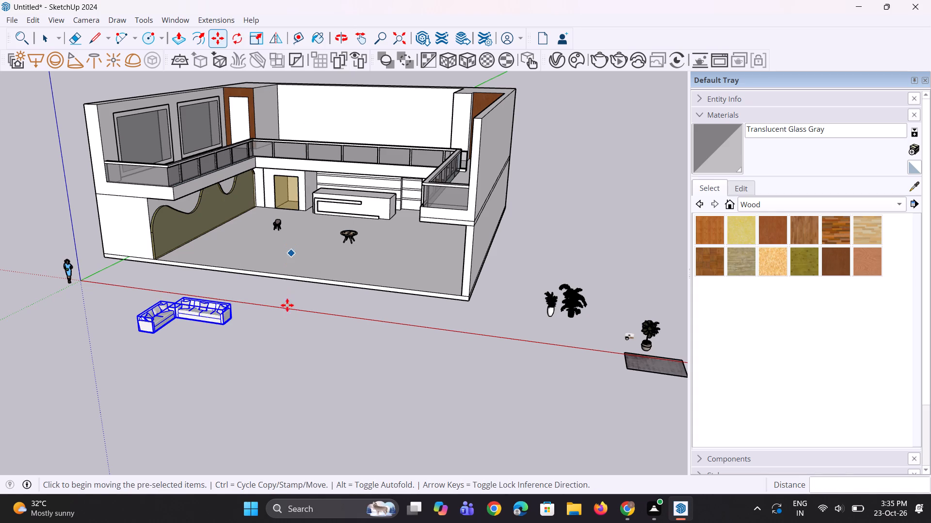
pyautogui.press('space')
pyautogui.doubleClick(287, 309)
# Copy the long sofa 16' 5 1/8" away from the building onto the open ground.
pyautogui.click(214, 315)
pyautogui.scroll(2, 217, 324)
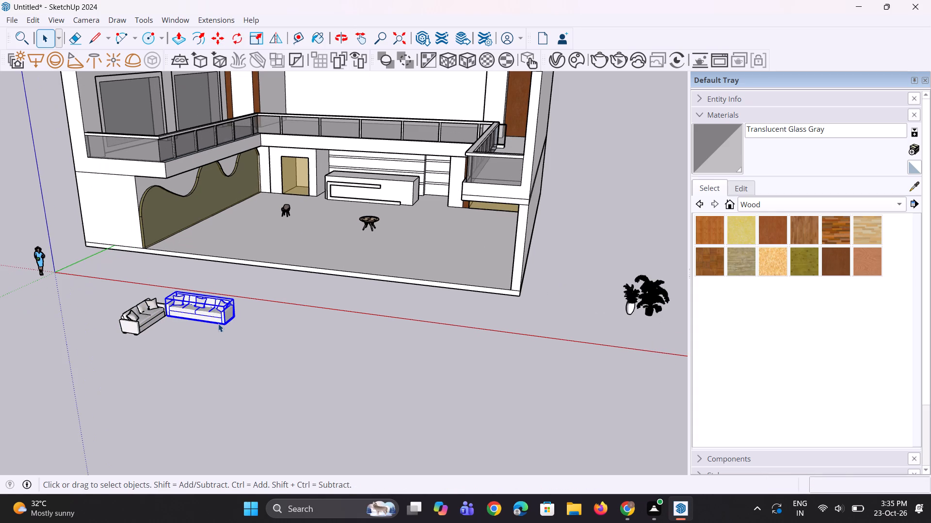
pyautogui.press('m')
pyautogui.click(219, 323)
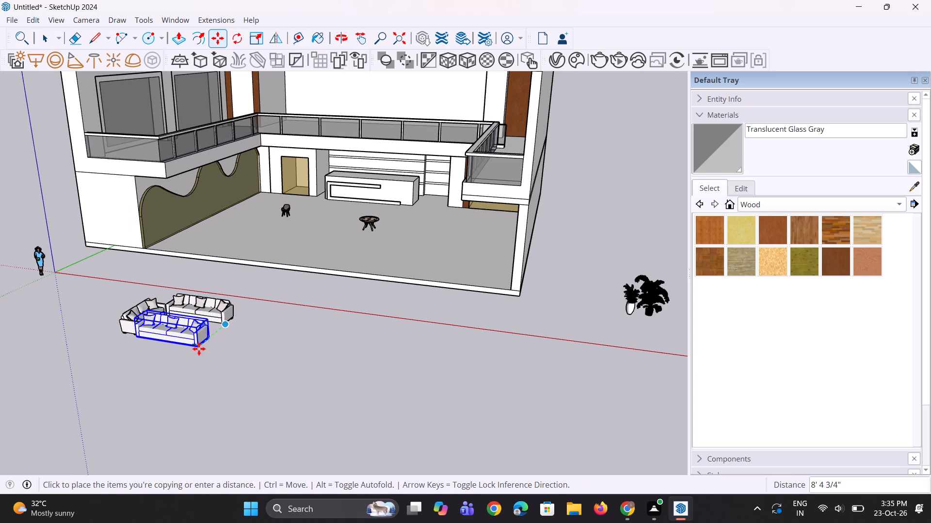
pyautogui.click(168, 373)
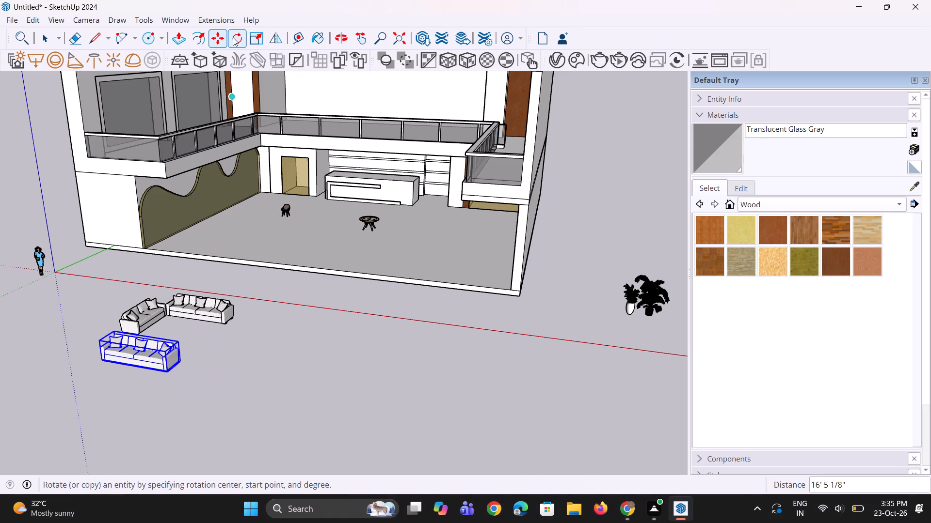
# Rotate the copied sofa 180 degrees about a ground point beside it.
pyautogui.click(233, 37)
pyautogui.click(207, 390)
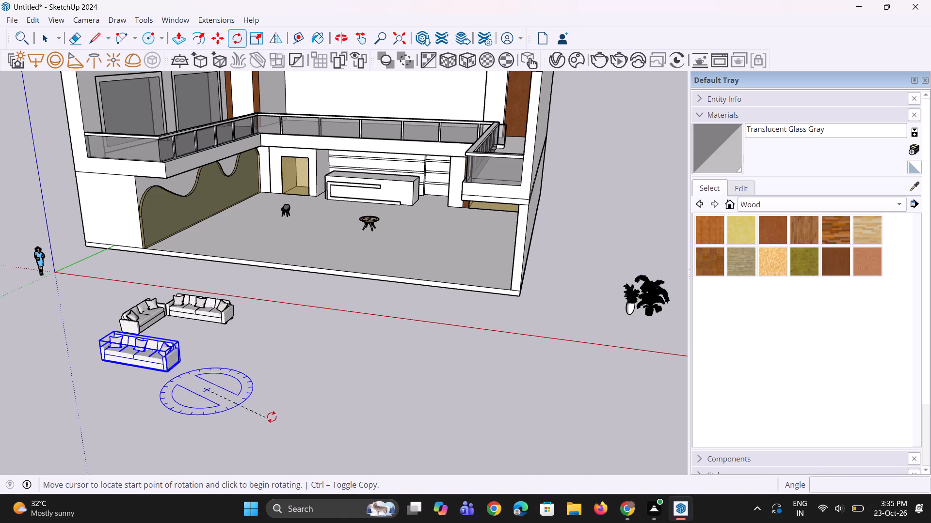
pyautogui.click(292, 404)
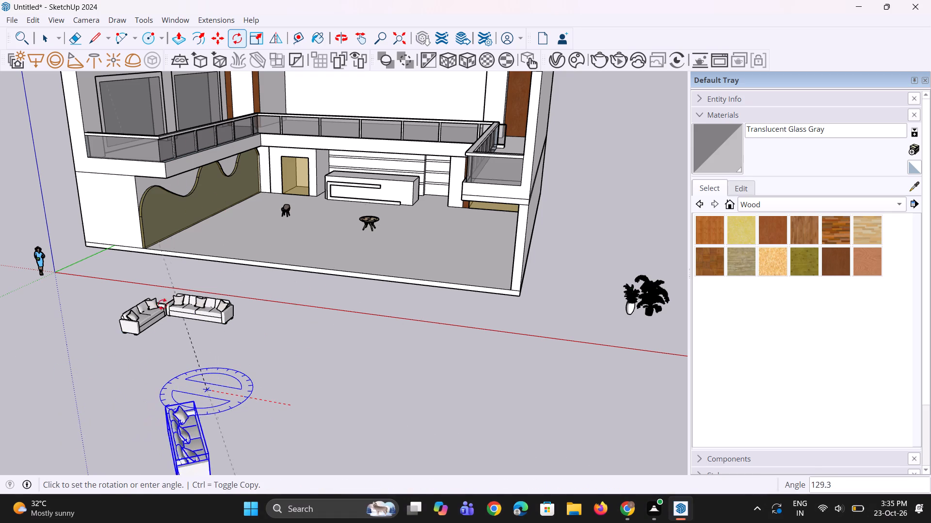
pyautogui.click(168, 383)
pyautogui.scroll(1, 268, 442)
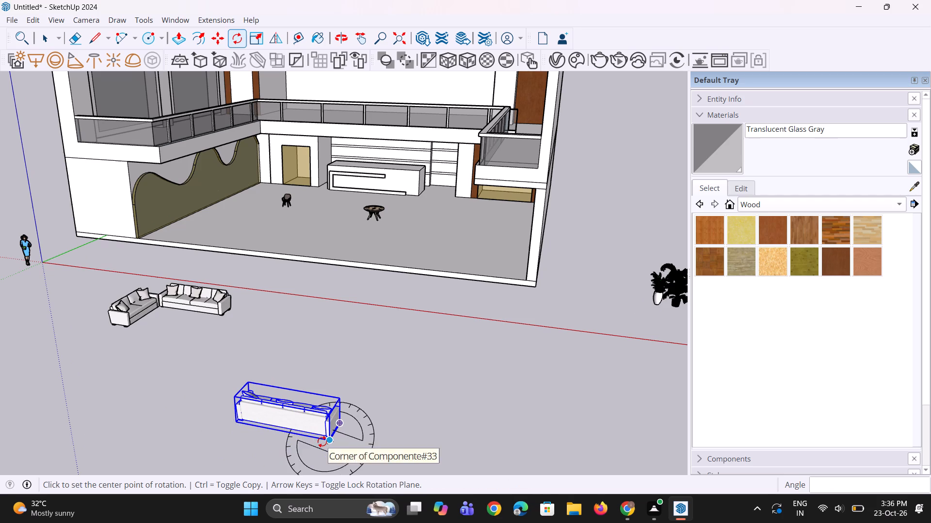
# Move the rotated sofa copy about 27' 9 9/16" back beside the other sofas, facing the original long sofa.
pyautogui.press('m')
pyautogui.scroll(1, 317, 443)
pyautogui.click(331, 446)
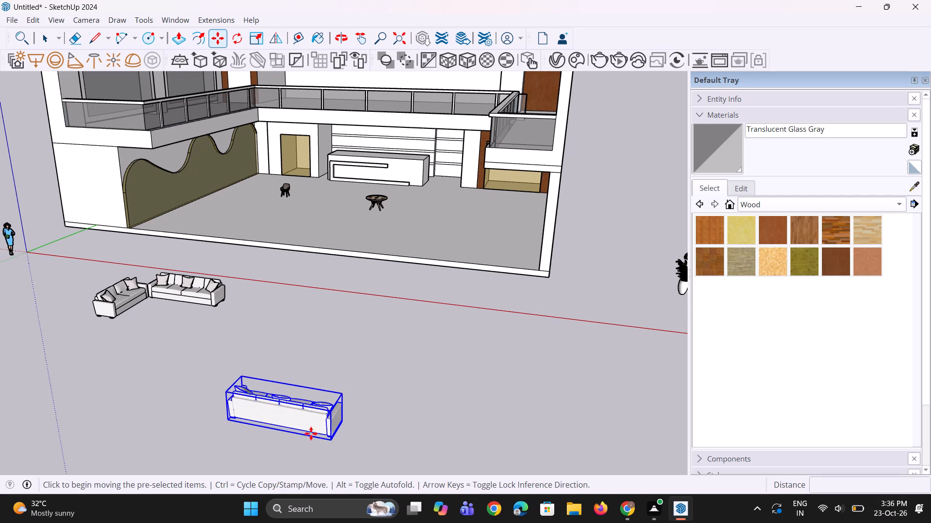
pyautogui.click(160, 351)
pyautogui.press('space')
pyautogui.press('space')
pyautogui.click(243, 375)
# Save the model as srsrsrsr in the Documents folder.
pyautogui.hotkey('ctrl', 's')
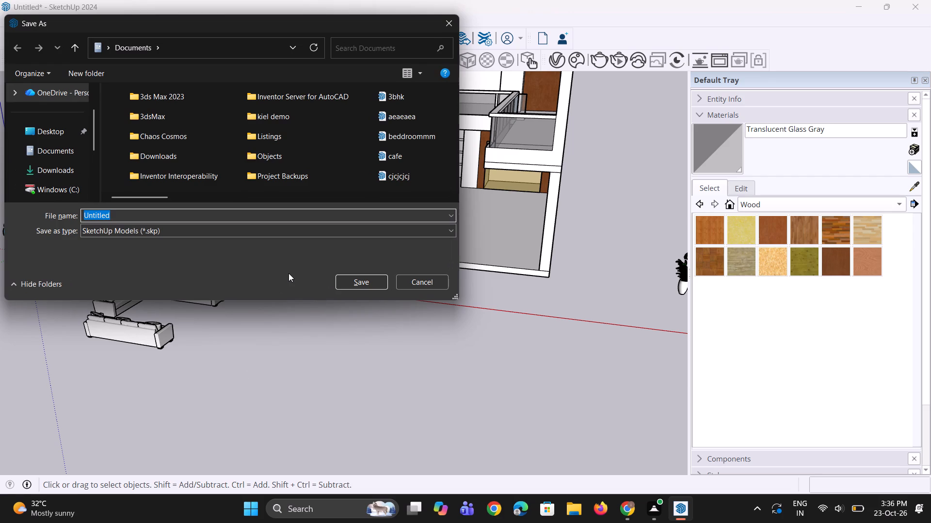
pyautogui.write('sr')
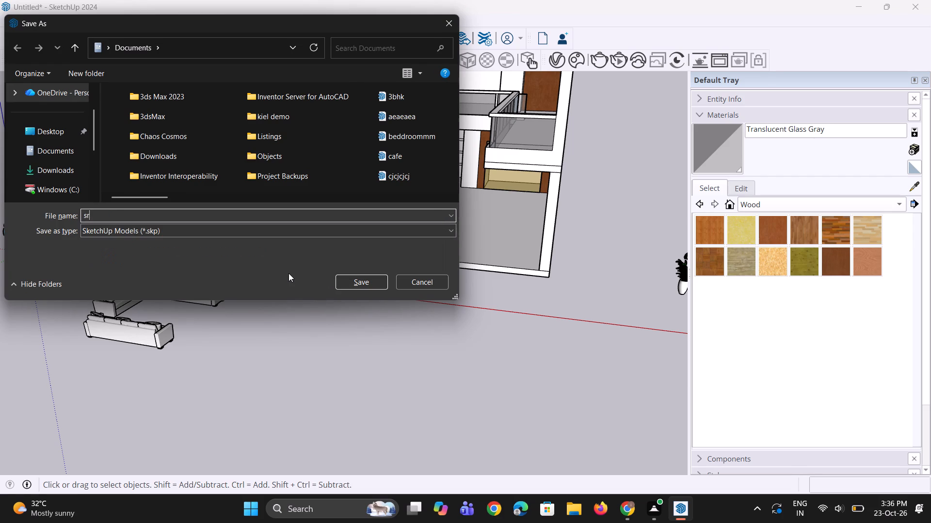
pyautogui.write('srsrsr')
pyautogui.press('Return')
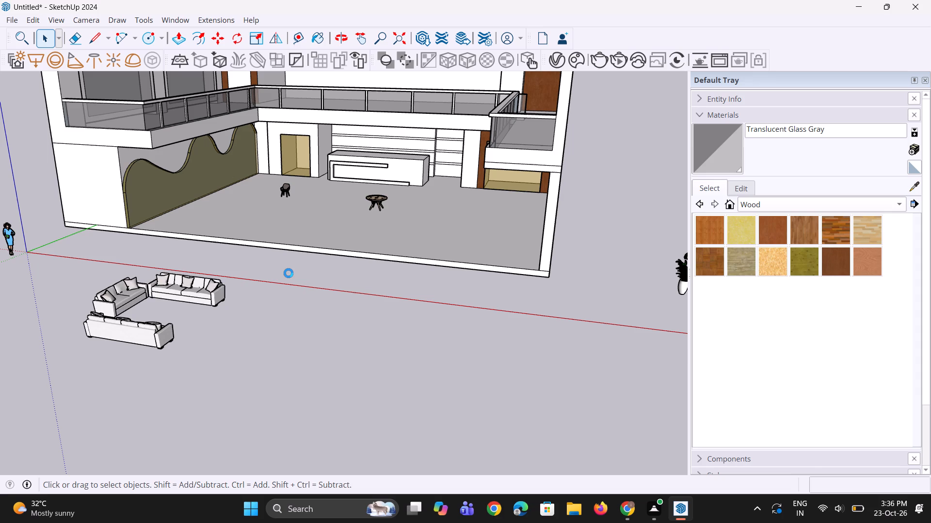
# Move the original long sofa about 1' 6" along the green axis toward the building.
pyautogui.scroll(-3, 356, 231)
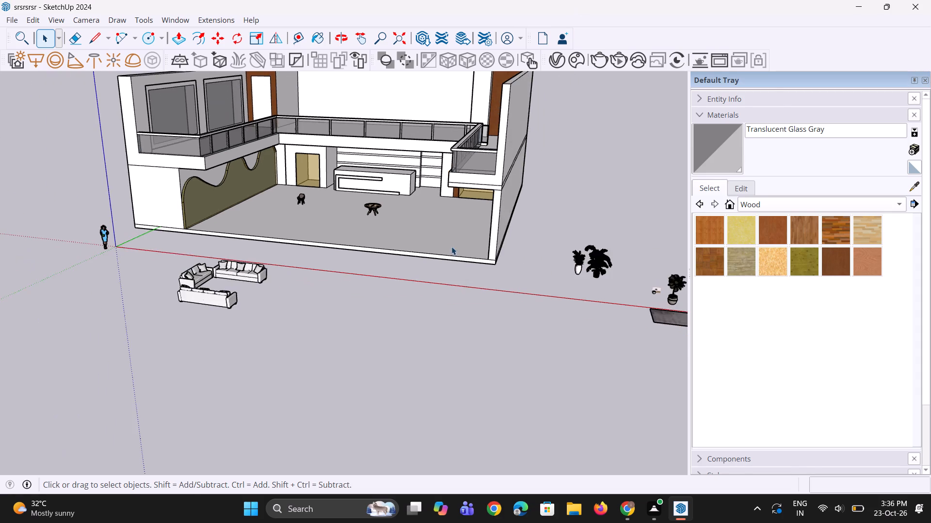
pyautogui.moveTo(442, 253); pyautogui.dragTo(305, 267, button='middle')
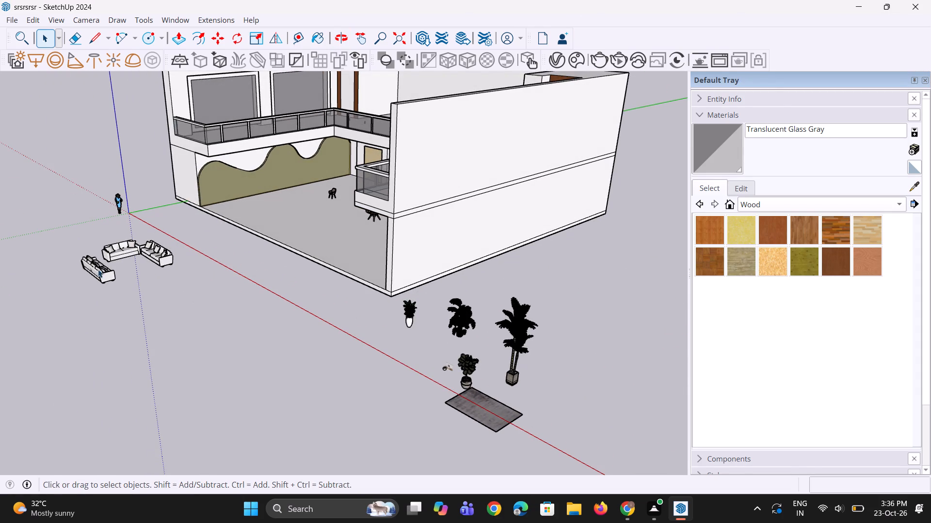
pyautogui.scroll(3, 97, 271)
pyautogui.scroll(3, 156, 260)
pyautogui.click(199, 265)
pyautogui.scroll(4, 185, 261)
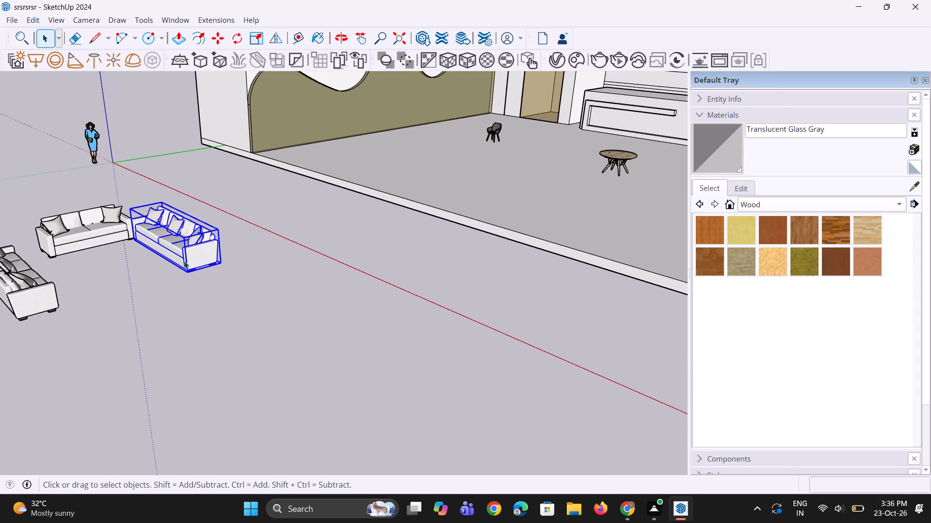
pyautogui.press('m')
pyautogui.scroll(1, 194, 273)
pyautogui.moveTo(191, 275); pyautogui.dragTo(202, 275)
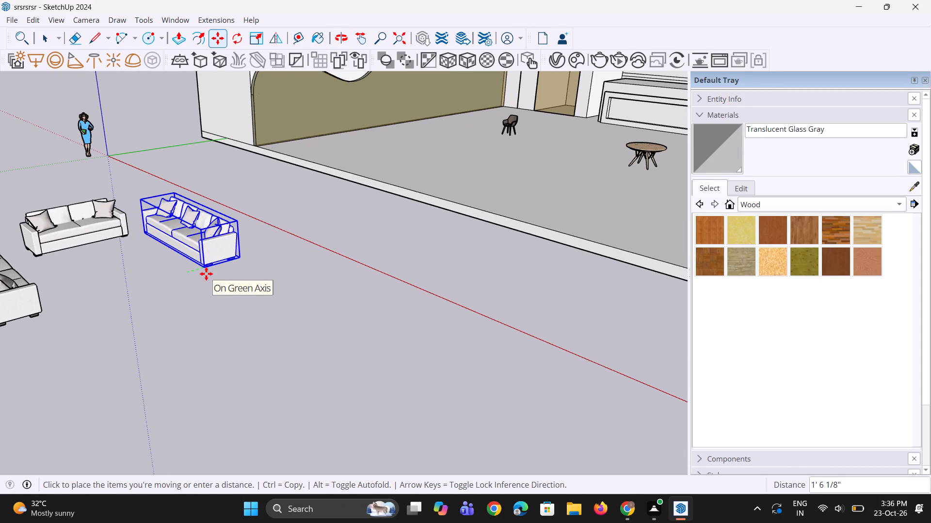
pyautogui.click(204, 273)
pyautogui.press('space')
pyautogui.scroll(-4, 215, 284)
pyautogui.press('space')
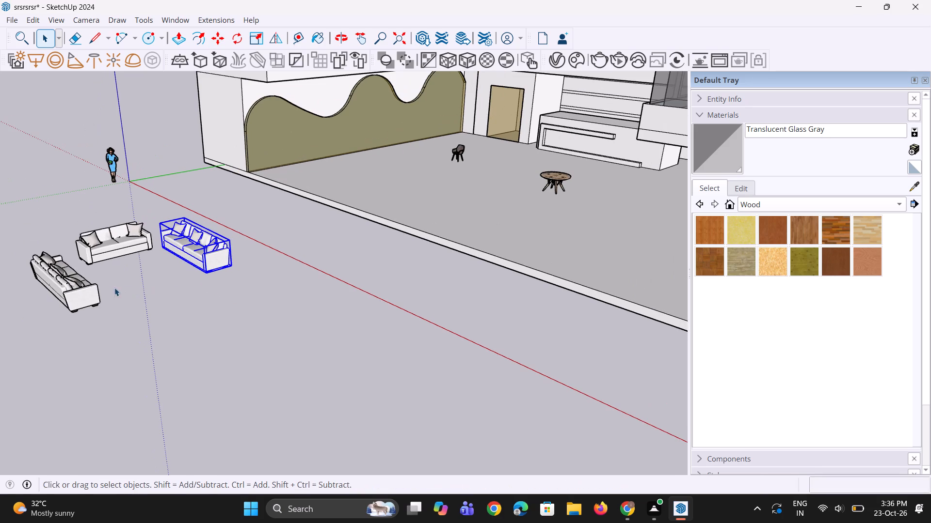
# Shift the rotated sofa copy 1' 7 1/8" along the ground from its bottom corner.
pyautogui.click(84, 290)
pyautogui.scroll(5, 93, 297)
pyautogui.press('m')
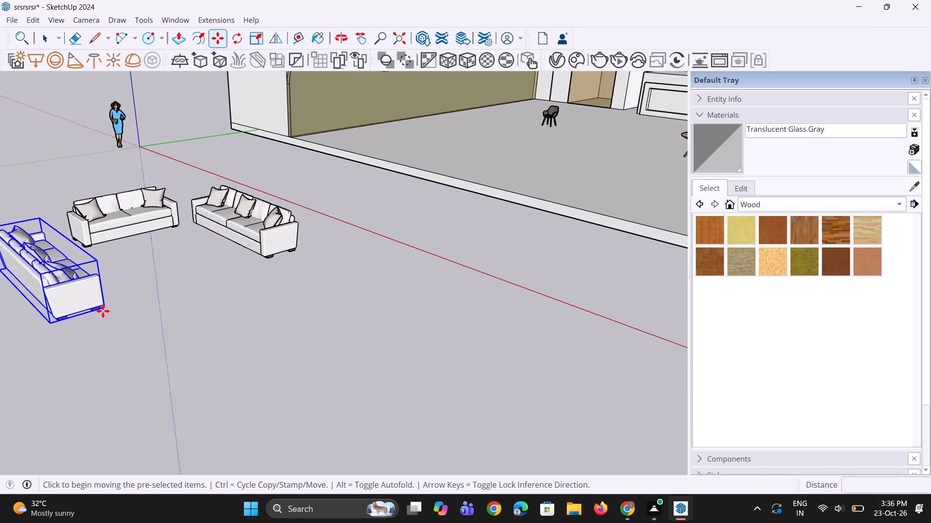
pyautogui.scroll(1, 104, 311)
pyautogui.click(105, 313)
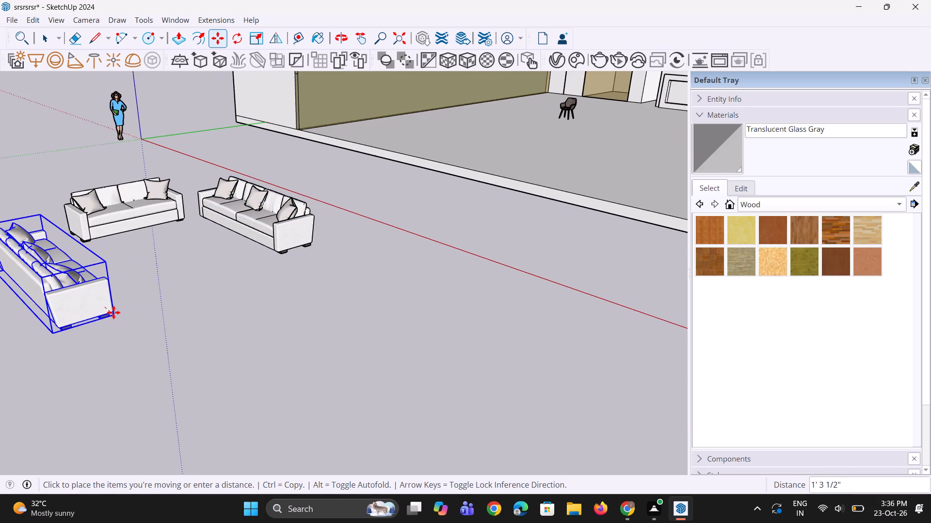
pyautogui.doubleClick(116, 317)
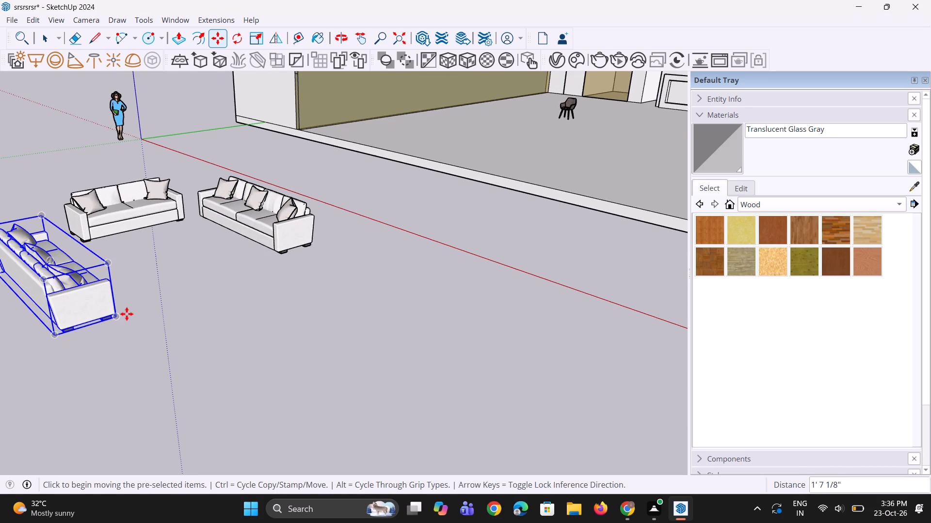
# Move the rotated sofa copy 1' 11 11/16" along the green axis toward the other sofas.
pyautogui.scroll(-3, 307, 374)
pyautogui.moveTo(320, 361); pyautogui.dragTo(249, 365, button='middle')
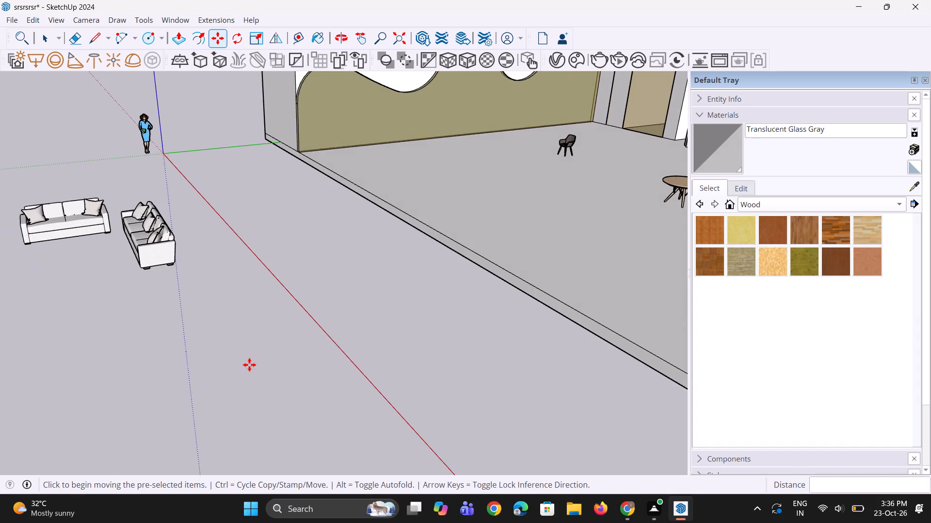
pyautogui.scroll(-4, 351, 353)
pyautogui.scroll(2, 129, 328)
pyautogui.scroll(1, 90, 323)
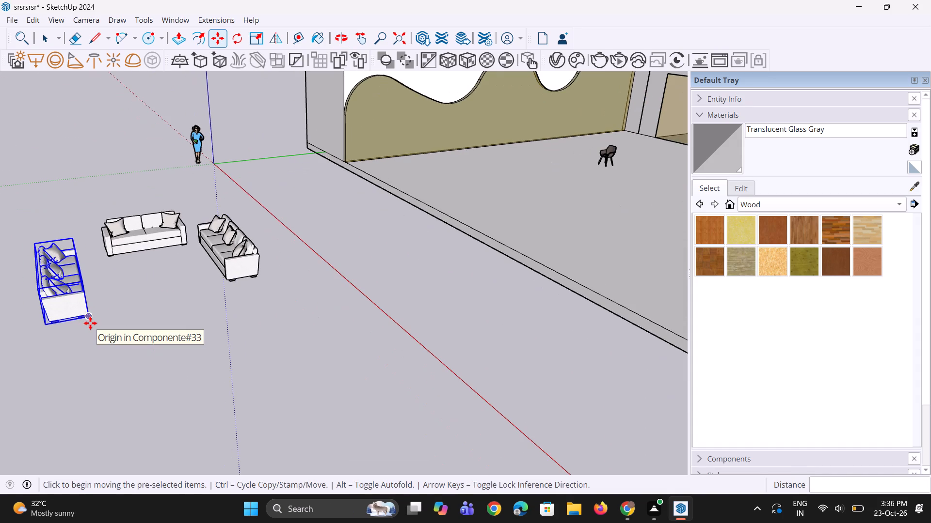
pyautogui.click(90, 323)
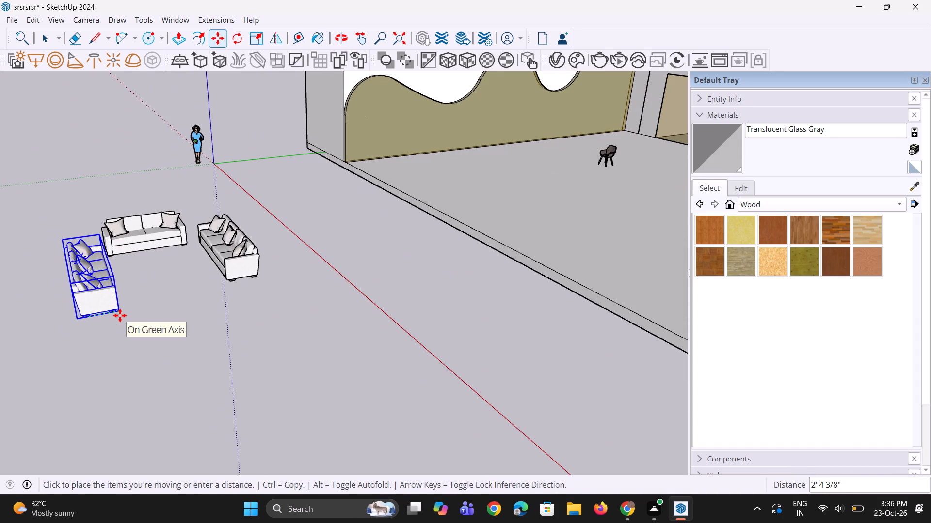
pyautogui.click(114, 314)
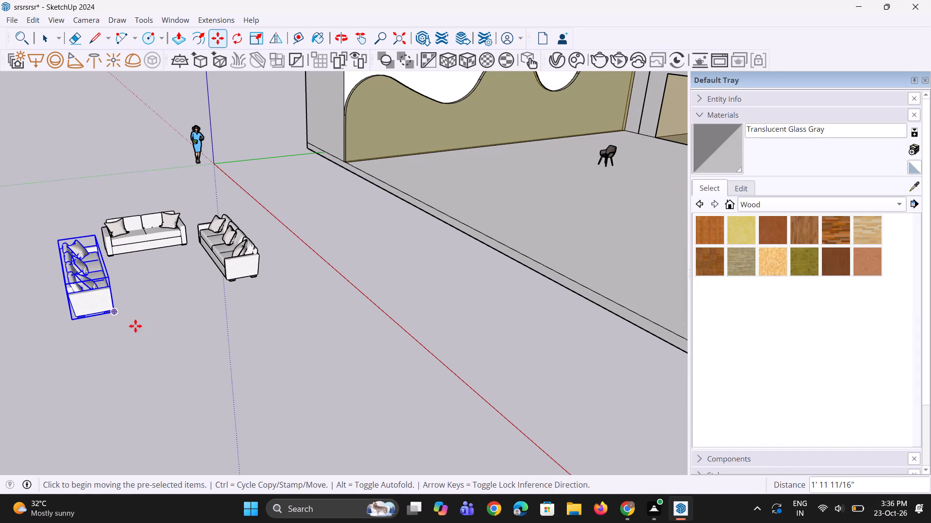
pyautogui.press('space')
pyautogui.press('space')
pyautogui.click(192, 355)
# Move the rotated sofa copy 1' 3 1/16" sideways toward the short sofa, lining it up with the facing long sofa.
pyautogui.scroll(-4, 192, 355)
pyautogui.moveTo(201, 343); pyautogui.dragTo(250, 364, button='middle')
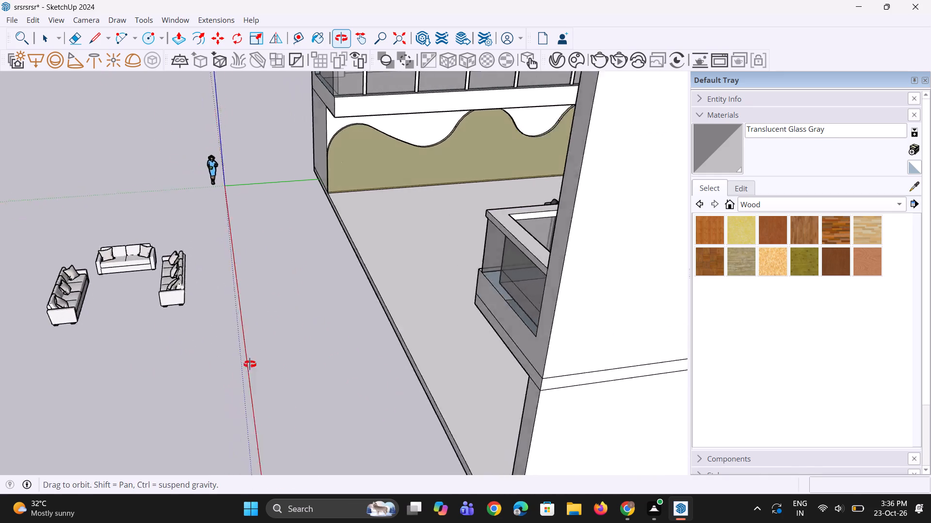
pyautogui.moveTo(250, 364); pyautogui.dragTo(498, 353, button='middle')
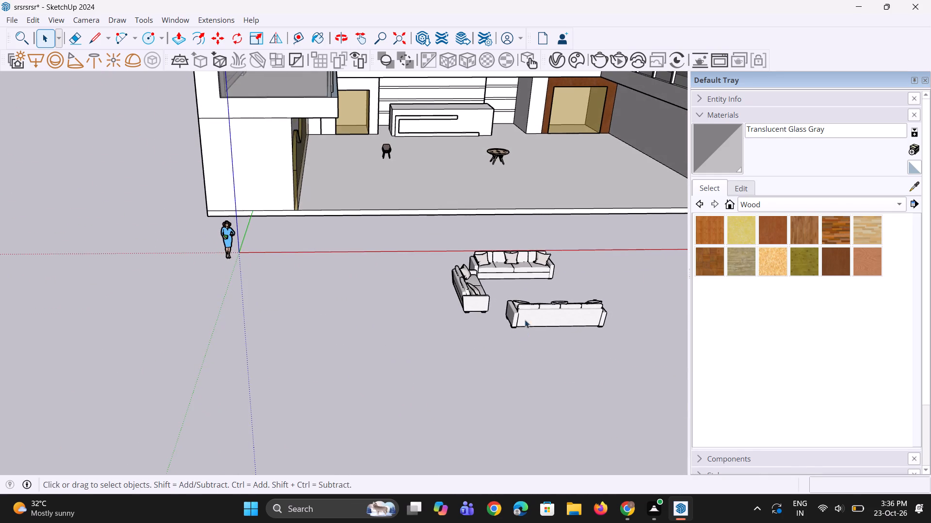
pyautogui.scroll(2, 525, 320)
pyautogui.click(518, 320)
pyautogui.scroll(5, 505, 326)
pyautogui.press('m')
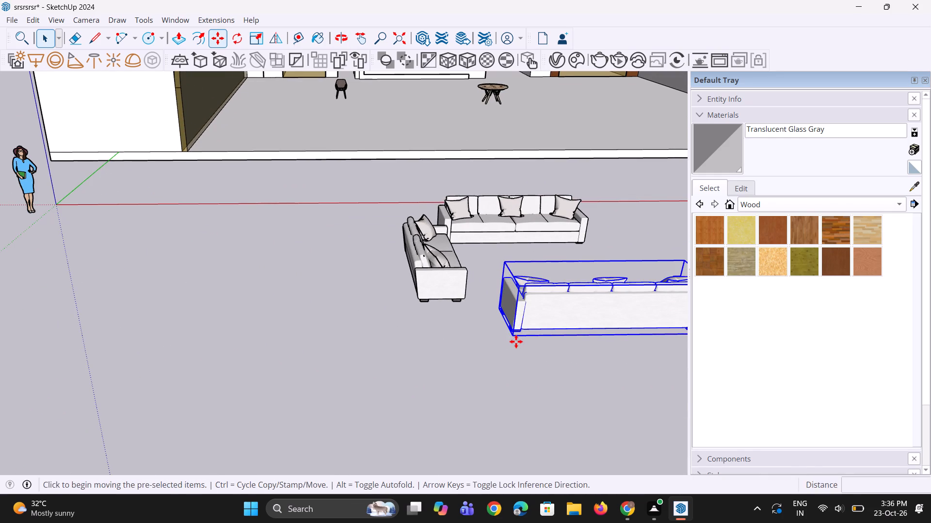
pyautogui.click(519, 339)
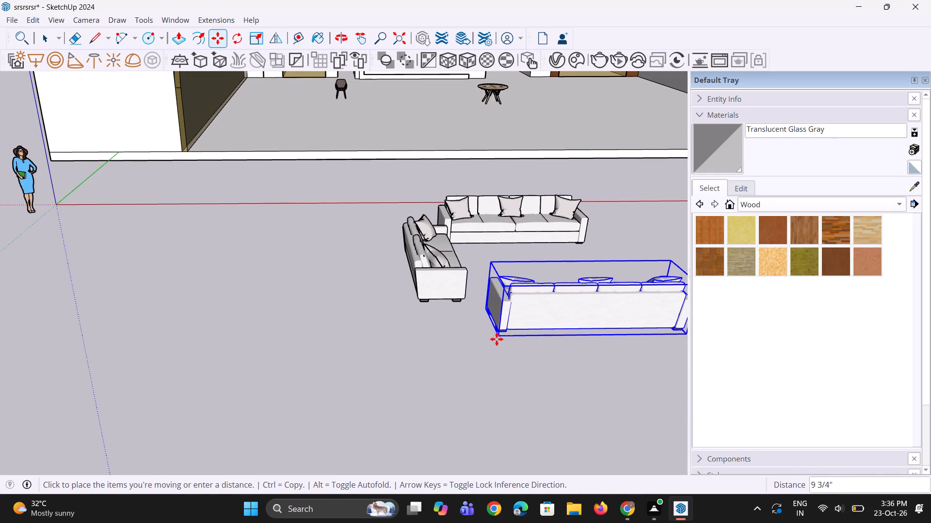
pyautogui.click(491, 338)
pyautogui.scroll(-2, 423, 355)
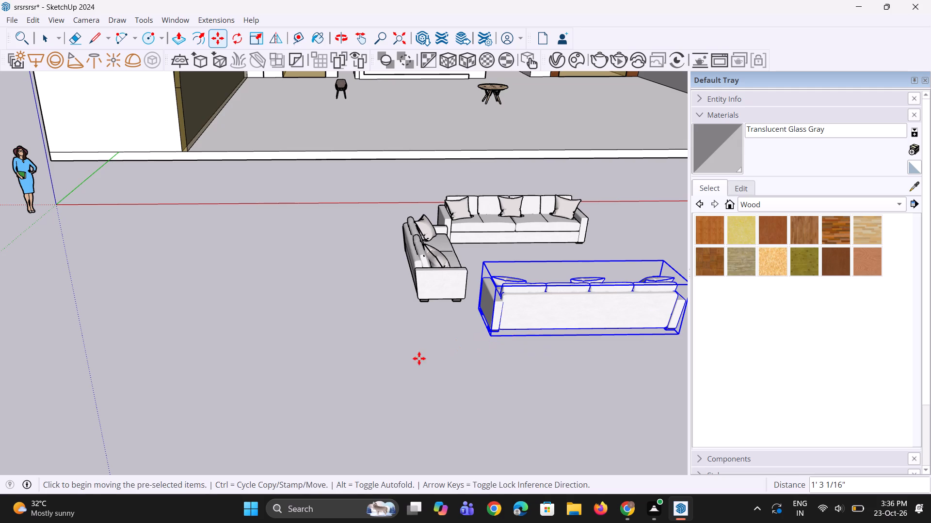
pyautogui.scroll(-2, 419, 358)
pyautogui.press('space')
pyautogui.moveTo(413, 358); pyautogui.dragTo(414, 349)
pyautogui.press('space')
pyautogui.scroll(-5, 335, 351)
pyautogui.moveTo(480, 318); pyautogui.dragTo(353, 329, button='middle')
pyautogui.doubleClick(343, 352)
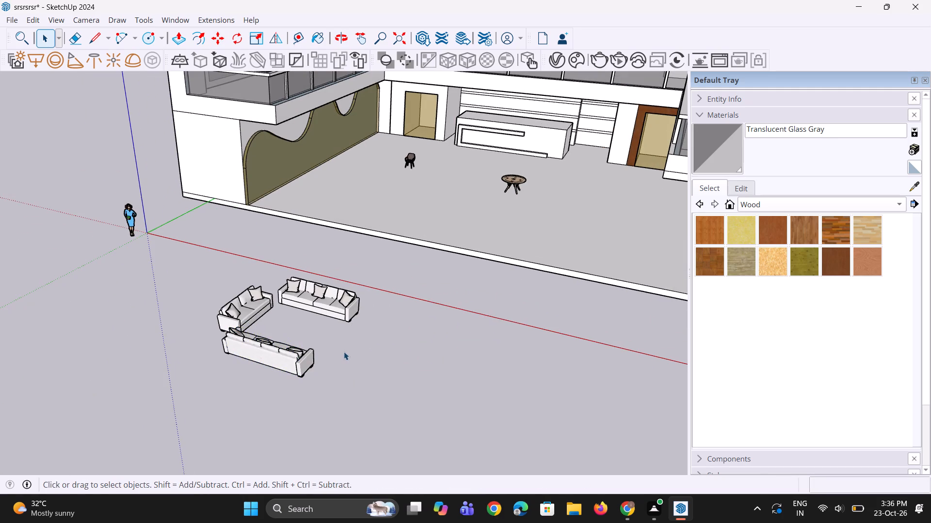
# Make one group from the three sofas in the U-shaped arrangement.
pyautogui.scroll(-5, 361, 318)
pyautogui.moveTo(405, 312); pyautogui.dragTo(308, 342, button='middle')
pyautogui.moveTo(161, 286); pyautogui.dragTo(300, 397)
pyautogui.rightClick(271, 342)
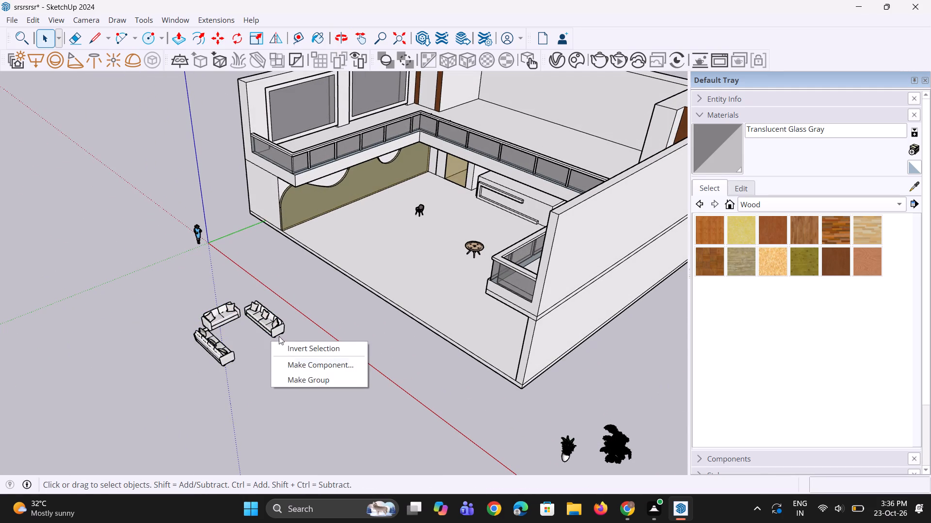
pyautogui.click(261, 310)
pyautogui.moveTo(151, 268); pyautogui.dragTo(303, 392)
pyautogui.rightClick(232, 305)
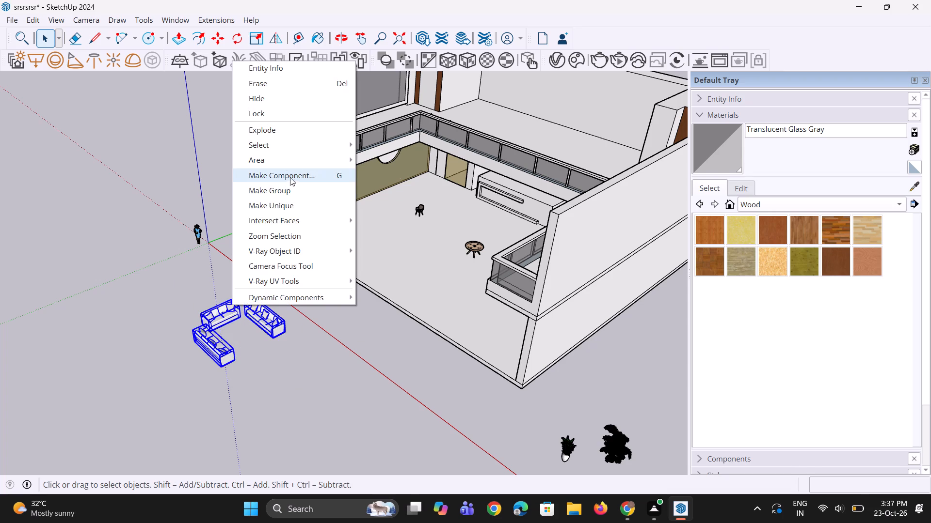
pyautogui.click(289, 184)
# Move the grouped sofa set about 66' 1 1/8" onto the ground floor, near the curved wall panel and the chair.
pyautogui.scroll(-2, 289, 298)
pyautogui.press('m')
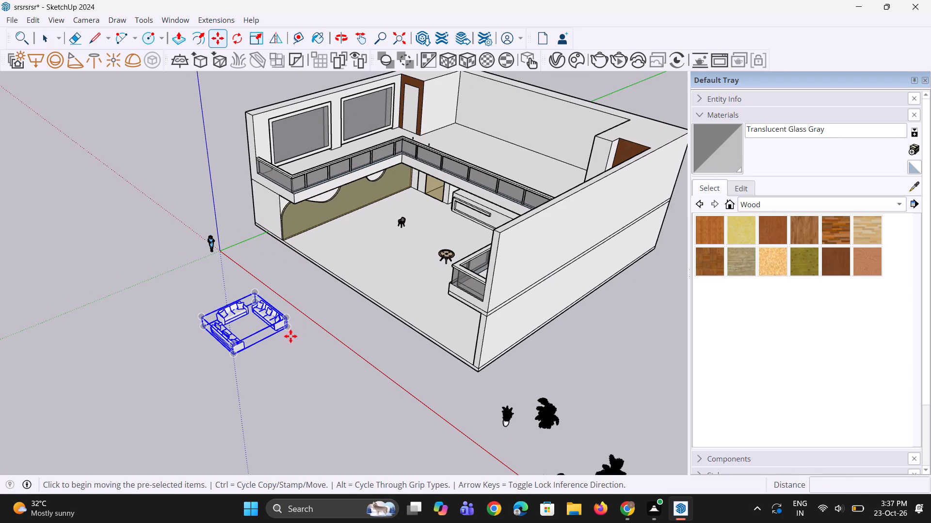
pyautogui.click(289, 336)
pyautogui.scroll(5, 418, 241)
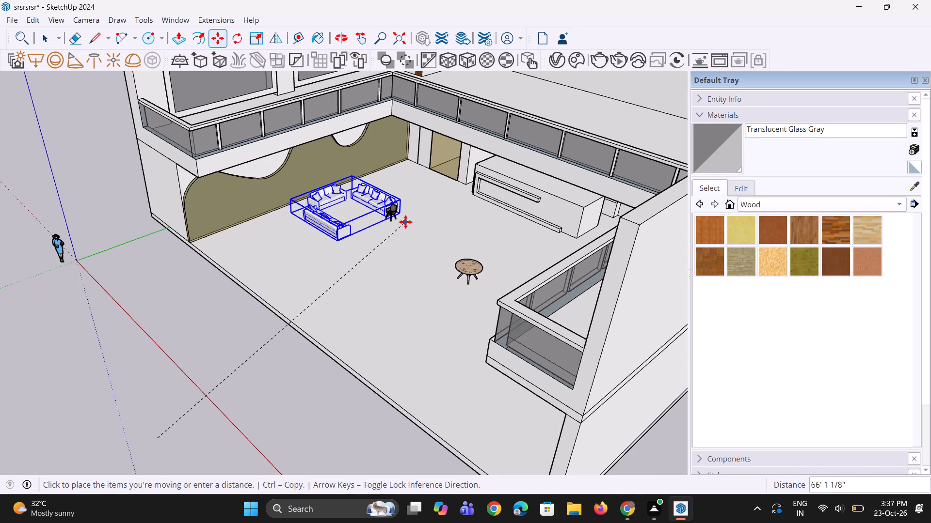
pyautogui.click(405, 222)
pyautogui.moveTo(357, 278); pyautogui.dragTo(371, 295, button='middle')
pyautogui.press('space')
pyautogui.click(263, 383)
pyautogui.press('space')
pyautogui.scroll(1, 419, 232)
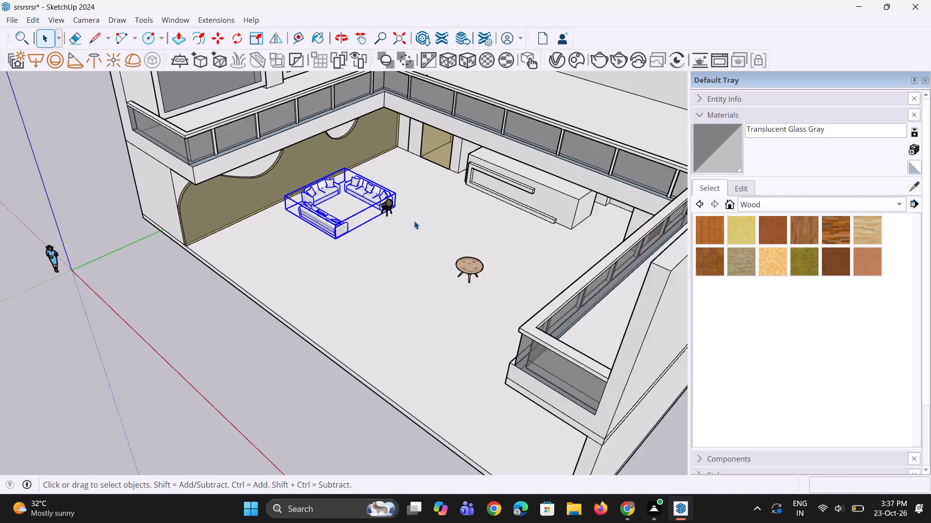
pyautogui.scroll(1, 414, 221)
pyautogui.doubleClick(226, 359)
pyautogui.scroll(4, 334, 258)
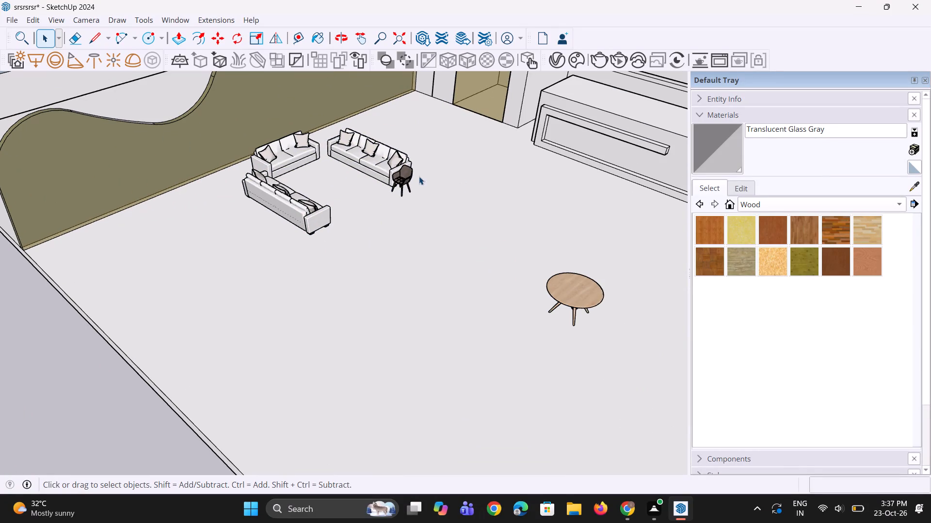
# Move the dark chair away from the sofa set onto the open floor, between the sofas and the round table.
pyautogui.click(399, 179)
pyautogui.press('m')
pyautogui.click(409, 200)
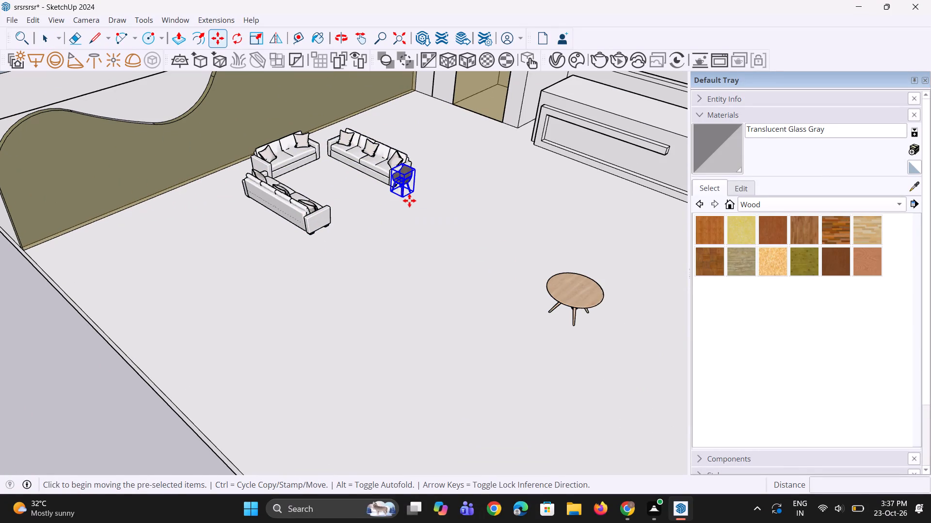
pyautogui.click(494, 243)
pyautogui.press('space')
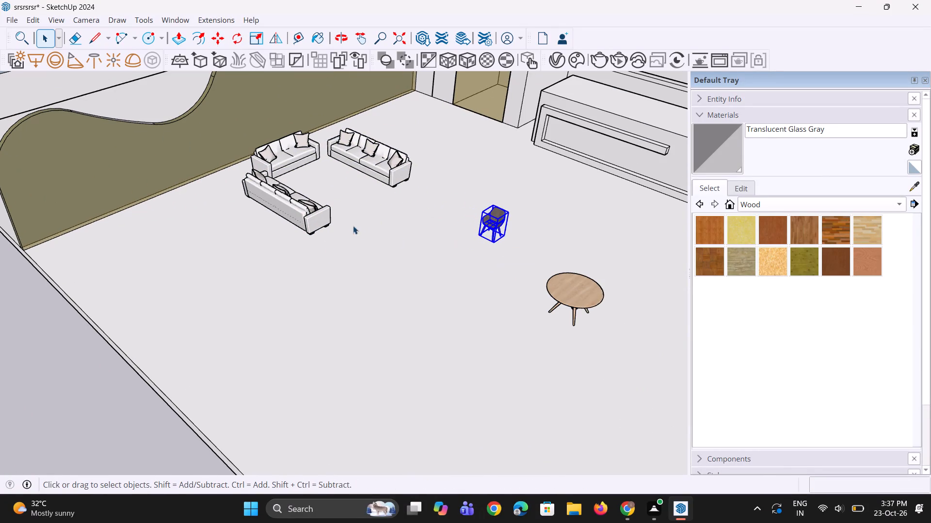
# Move the grouped sofa set about 3' 6 1/8" along the red axis toward the curved wall panel.
pyautogui.scroll(2, 349, 223)
pyautogui.click(315, 212)
pyautogui.scroll(-6, 385, 234)
pyautogui.scroll(3, 288, 219)
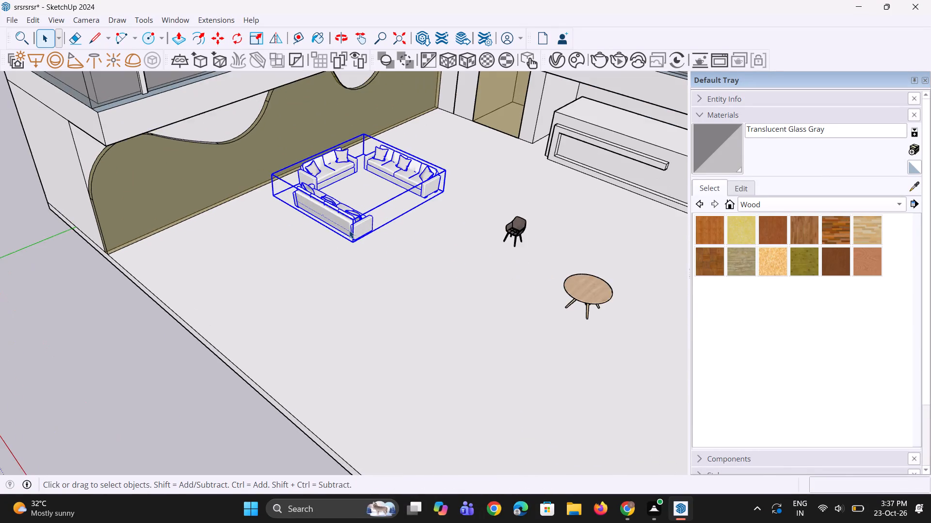
pyautogui.scroll(1, 349, 230)
pyautogui.press('m')
pyautogui.click(348, 244)
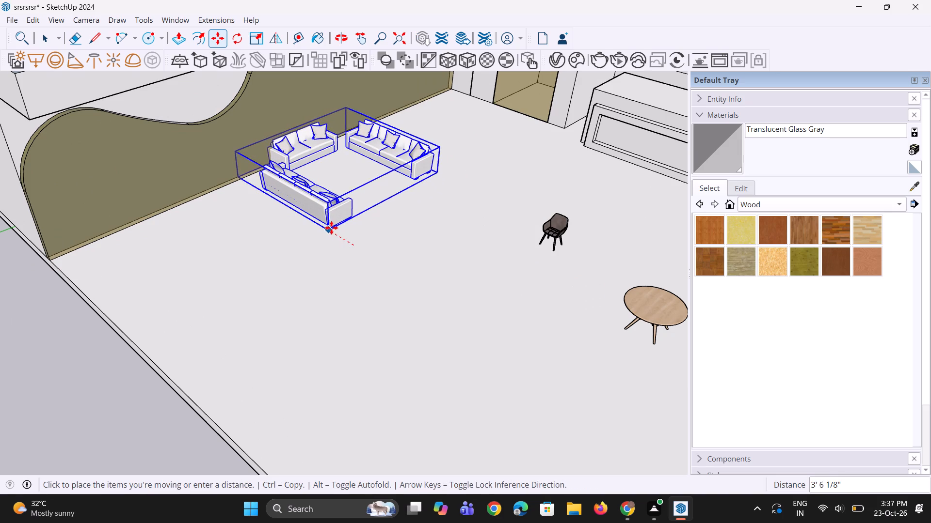
pyautogui.click(332, 230)
pyautogui.press('space')
pyautogui.click(62, 373)
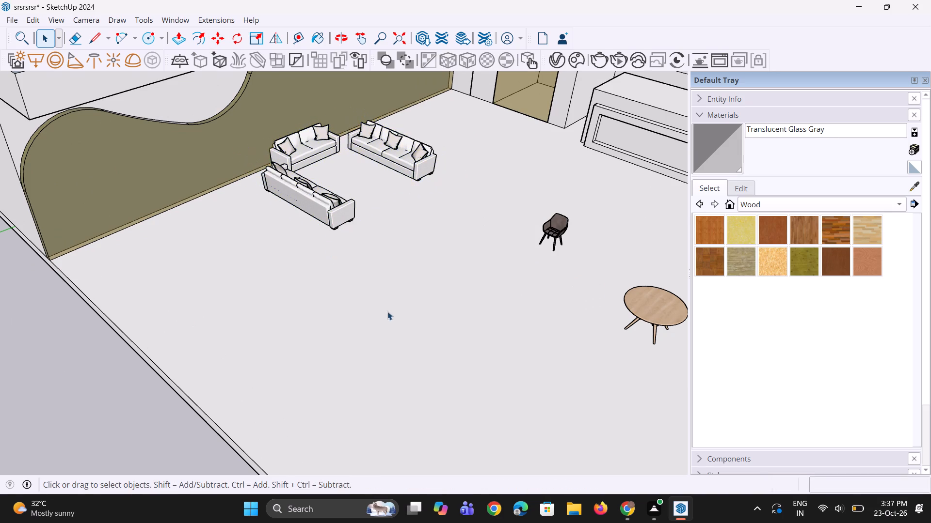
# Stretch the grouped sofa set along the green axis to about 1.4 times its length, widening the gap between the facing sofas.
pyautogui.scroll(-3, 391, 308)
pyautogui.moveTo(393, 262); pyautogui.dragTo(454, 251, button='middle')
pyautogui.click(332, 230)
pyautogui.scroll(2, 332, 230)
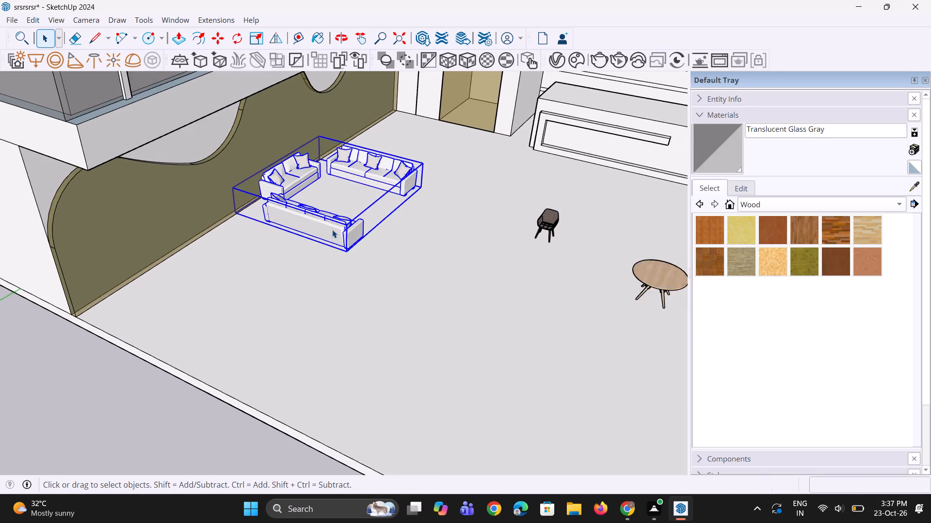
pyautogui.scroll(1, 332, 230)
pyautogui.press('s')
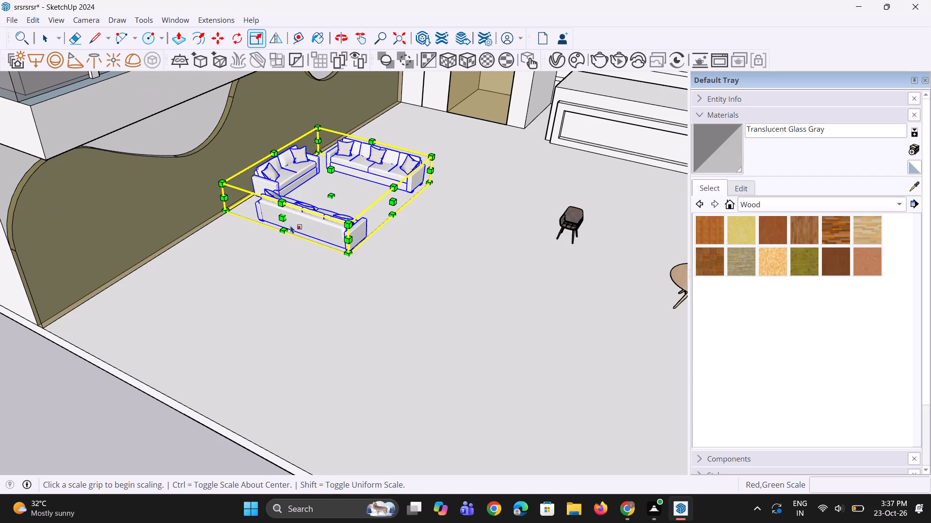
pyautogui.click(284, 216)
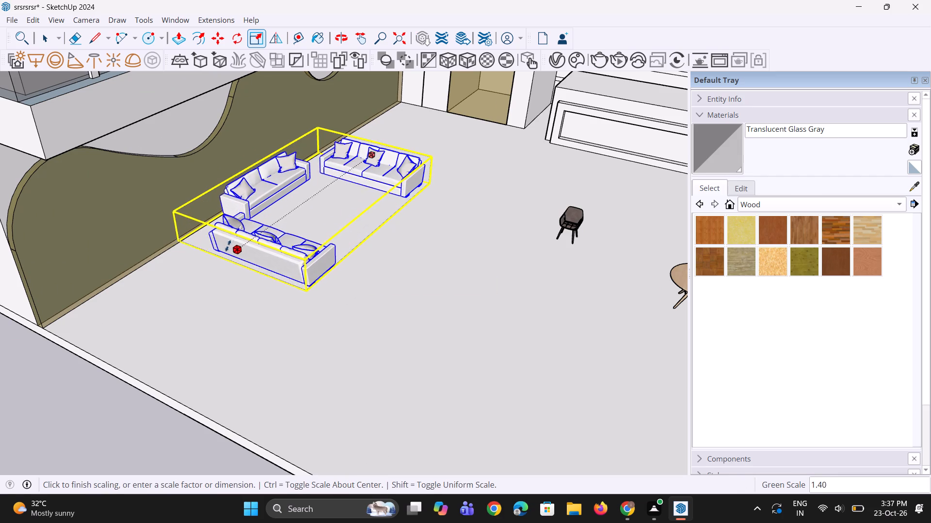
pyautogui.click(221, 248)
pyautogui.press('space')
pyautogui.press('space')
pyautogui.moveTo(65, 387); pyautogui.dragTo(78, 385)
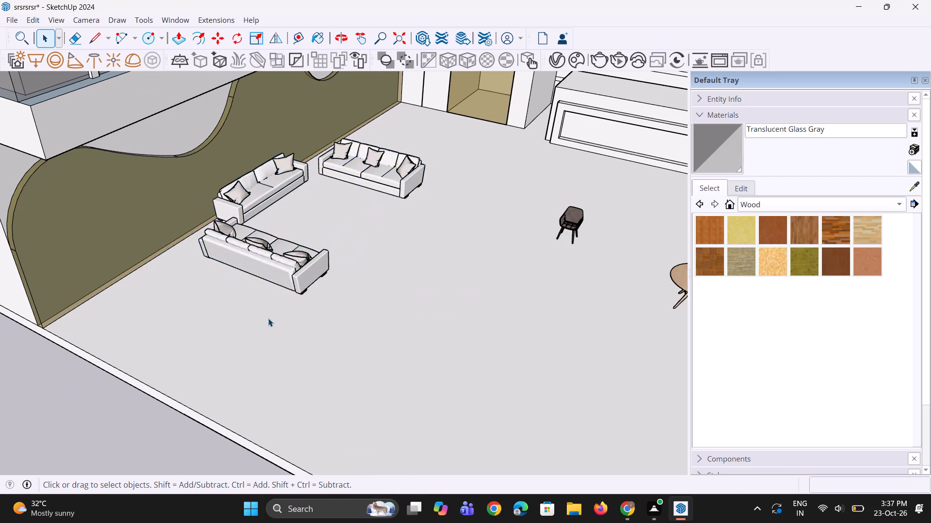
# Scale the grouped sofa set up uniformly by a factor of about 1.3 from its corner.
pyautogui.scroll(-3, 268, 318)
pyautogui.moveTo(393, 267); pyautogui.dragTo(336, 260, button='middle')
pyautogui.scroll(3, 392, 213)
pyautogui.scroll(-4, 422, 258)
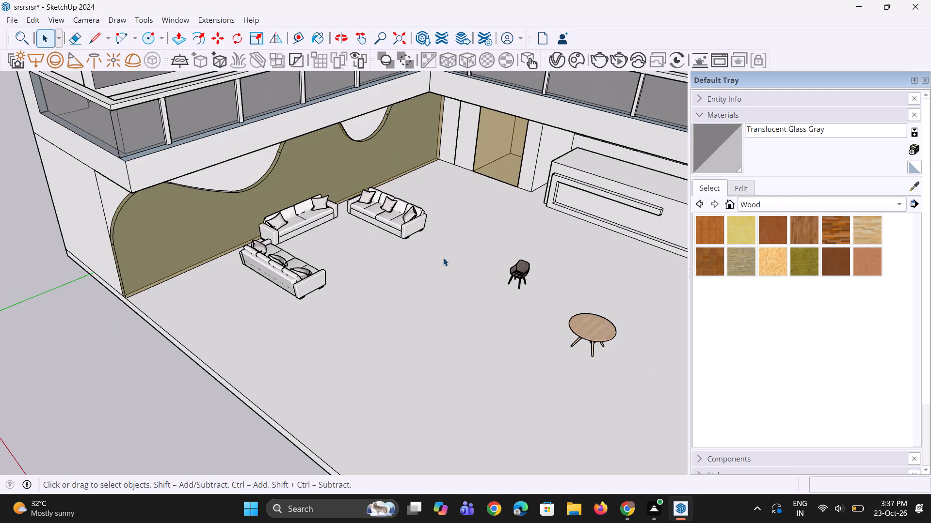
pyautogui.click(387, 222)
pyautogui.press('s')
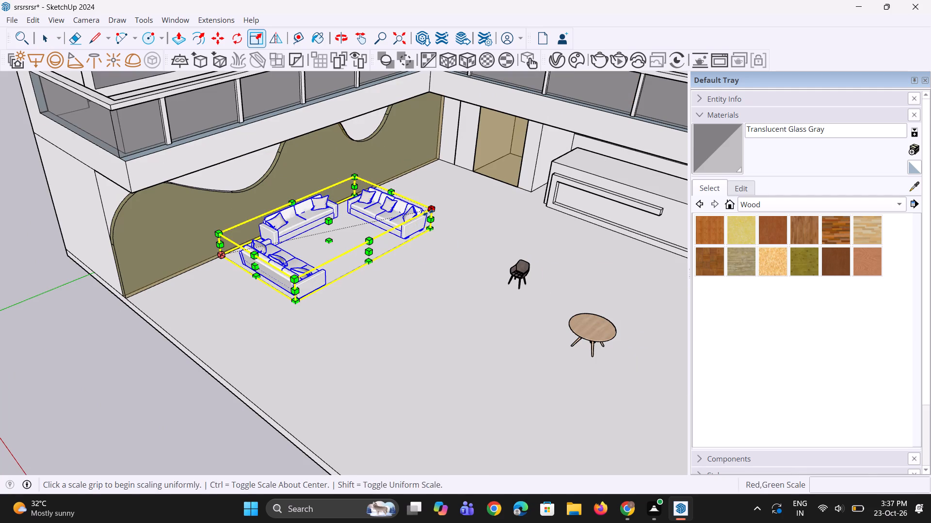
pyautogui.click(428, 213)
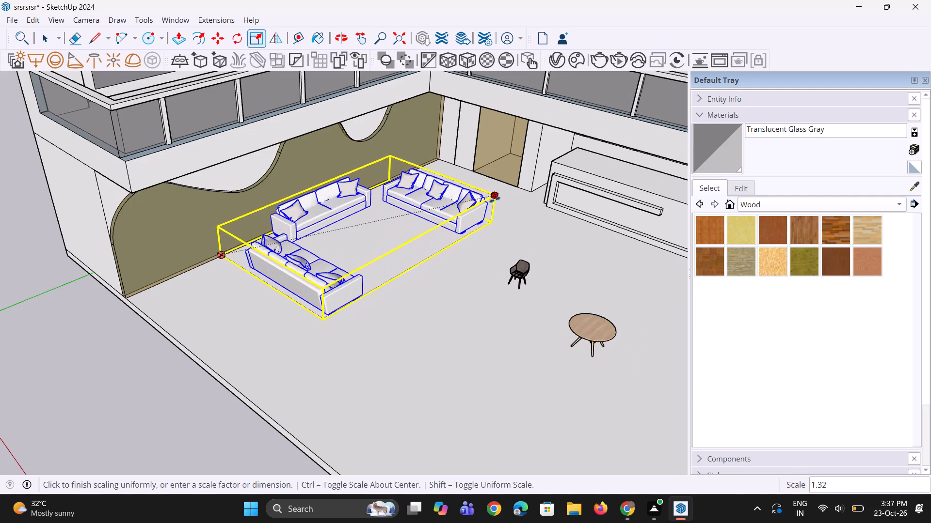
pyautogui.click(482, 204)
pyautogui.press('space')
pyautogui.press('space')
pyautogui.moveTo(137, 378); pyautogui.dragTo(151, 377)
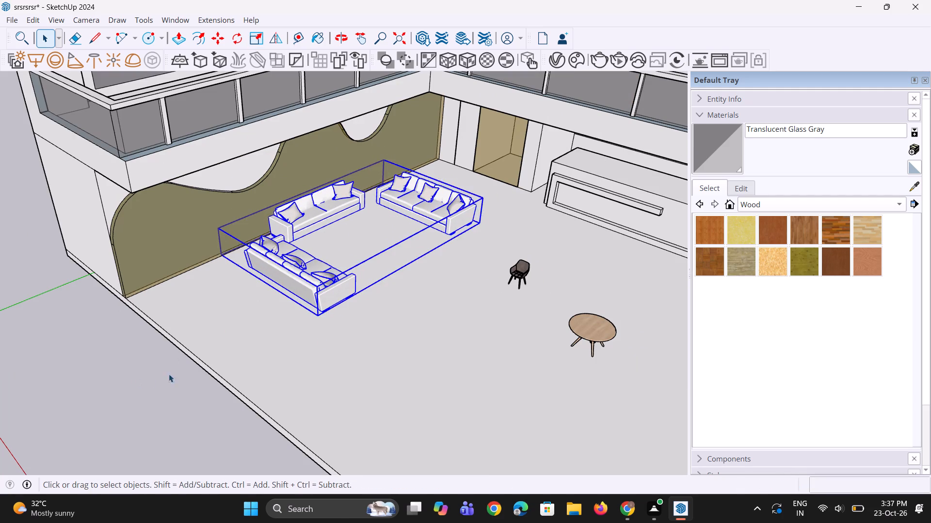
# Move the round wooden table about 29' 4 7/16" along the red axis into the middle of the U-shaped sofa set.
pyautogui.moveTo(420, 299); pyautogui.dragTo(503, 252, button='middle')
pyautogui.click(605, 270)
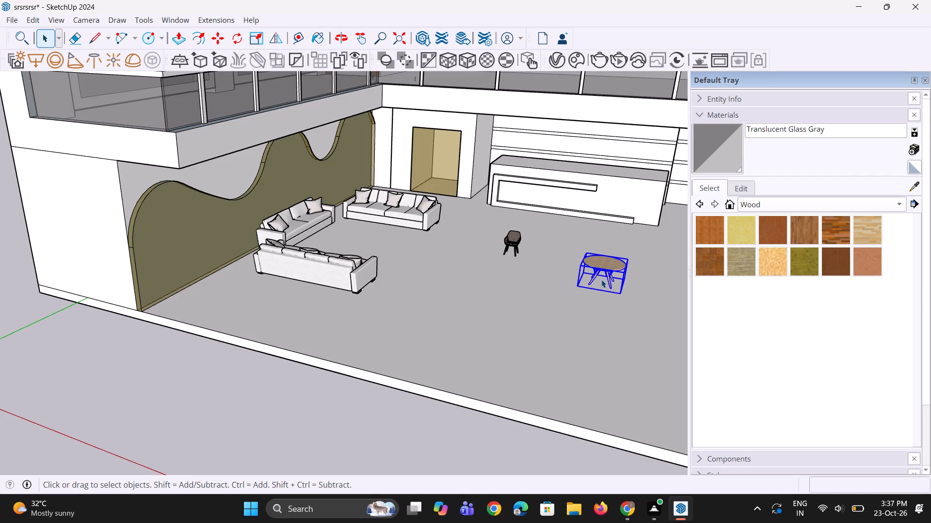
pyautogui.scroll(2, 601, 279)
pyautogui.press('m')
pyautogui.click(624, 302)
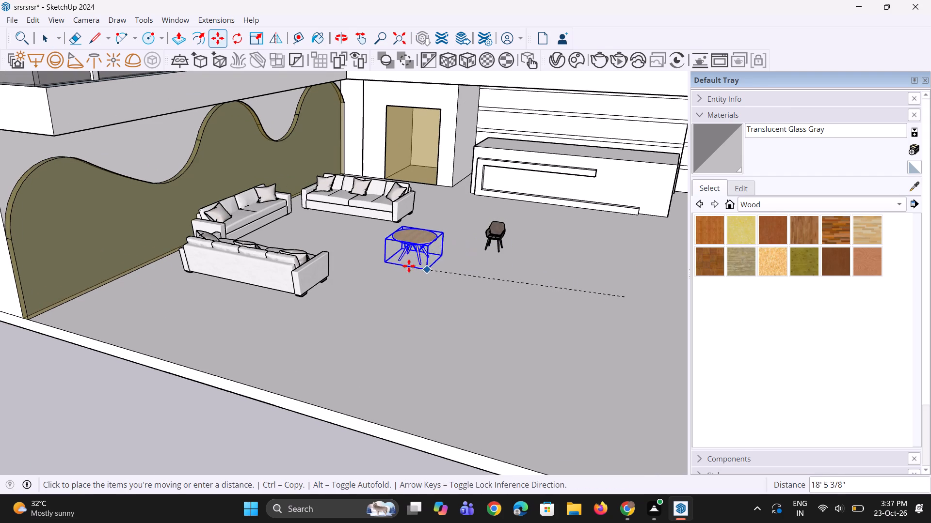
pyautogui.click(339, 248)
pyautogui.press('space')
pyautogui.press('space')
pyautogui.scroll(-3, 406, 255)
pyautogui.moveTo(467, 249); pyautogui.dragTo(380, 284, button='middle')
pyautogui.press('space')
pyautogui.press('space')
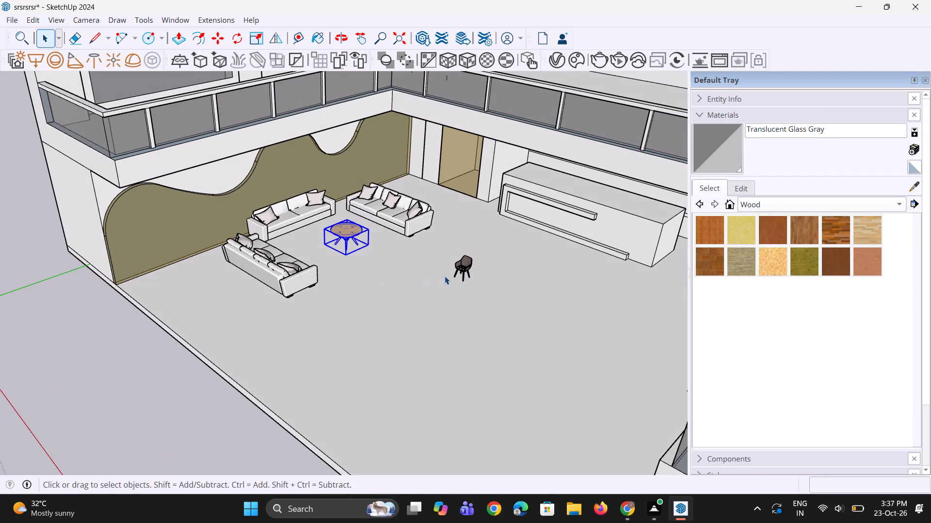
pyautogui.moveTo(13, 397); pyautogui.dragTo(28, 392)
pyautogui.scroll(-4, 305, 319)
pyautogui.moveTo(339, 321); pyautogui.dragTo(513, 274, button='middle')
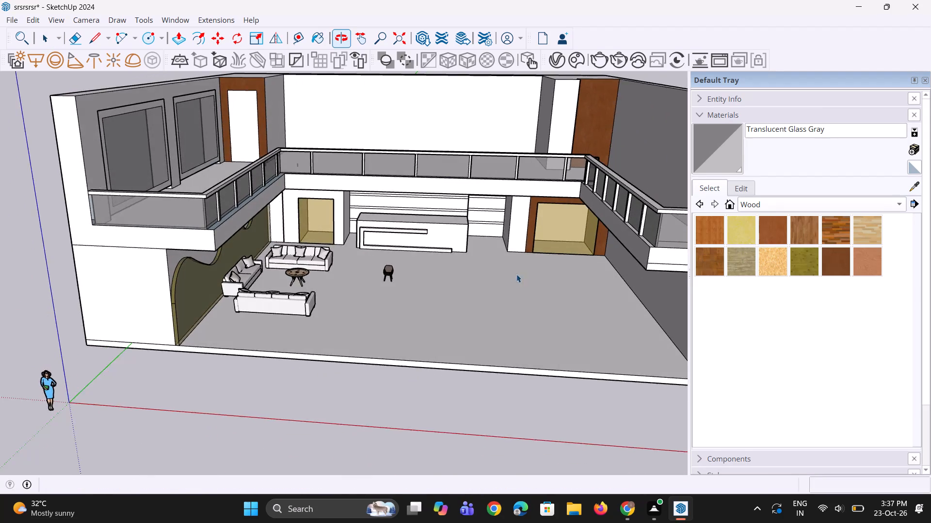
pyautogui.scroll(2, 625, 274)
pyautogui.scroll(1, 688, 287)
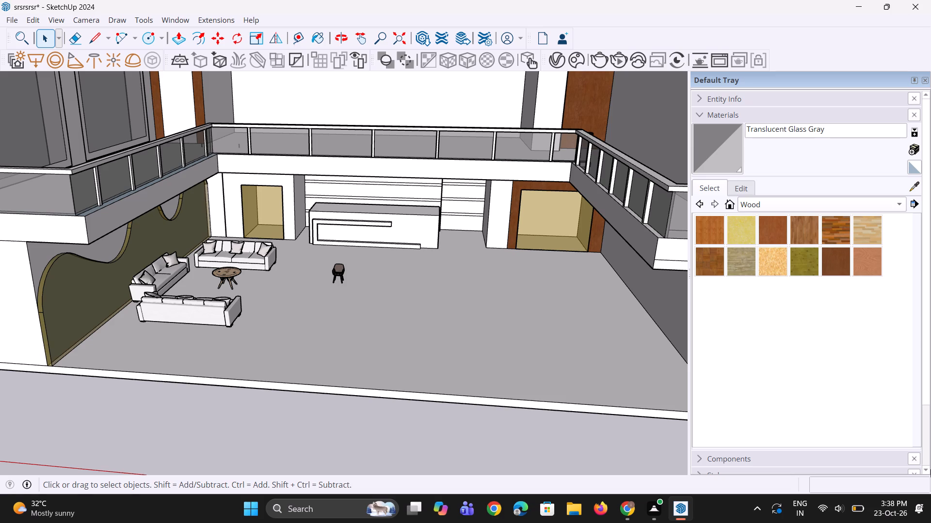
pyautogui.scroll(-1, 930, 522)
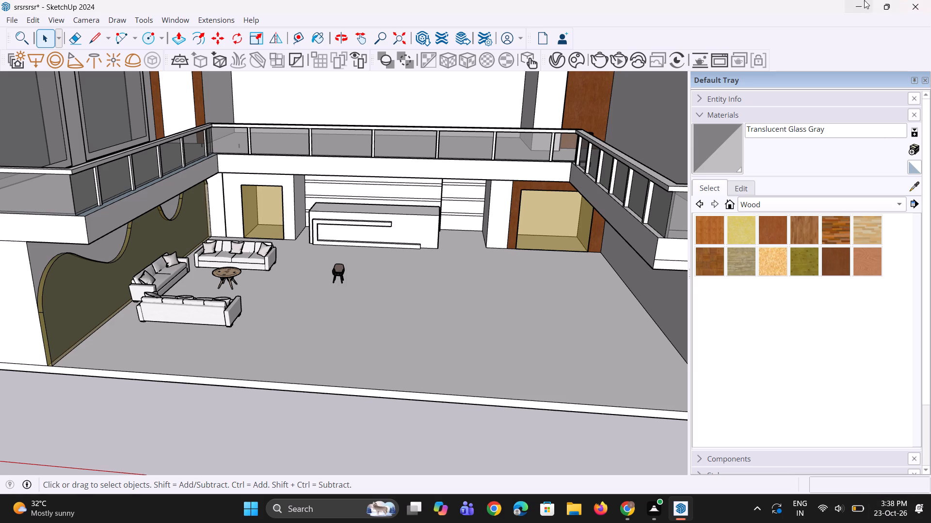
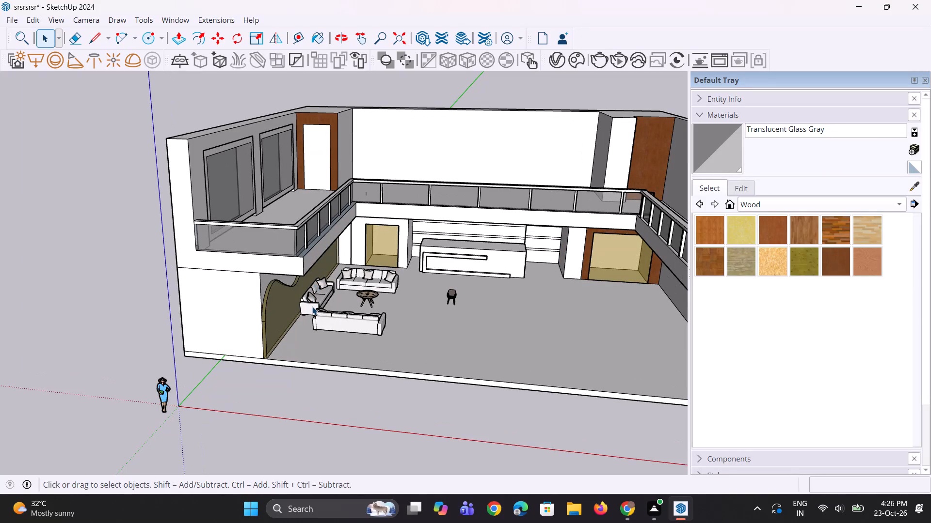
# Move the flat grey rug from outside the building onto the ground floor beside the sofa set, about 89' away.
pyautogui.scroll(3, 354, 261)
pyautogui.scroll(-4, 337, 312)
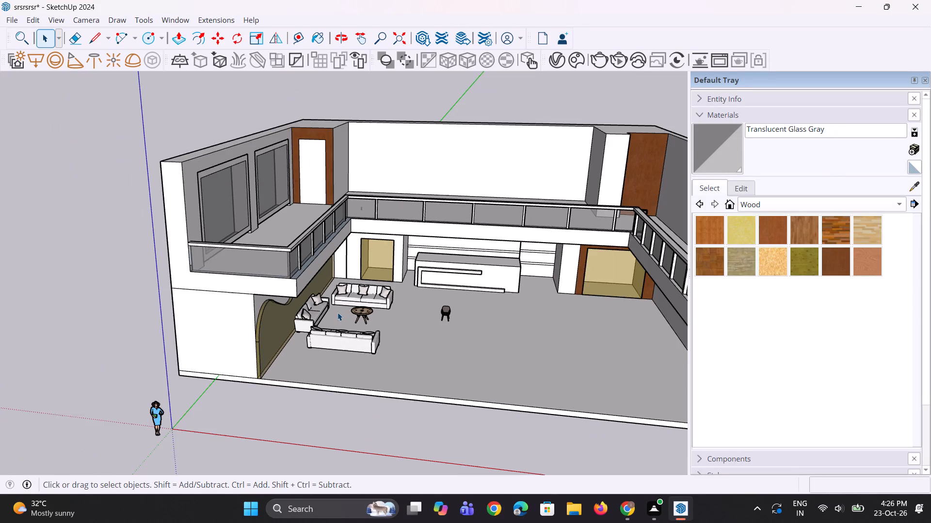
pyautogui.scroll(-3, 337, 311)
pyautogui.moveTo(371, 277); pyautogui.dragTo(371, 246, button='middle')
pyautogui.scroll(4, 389, 269)
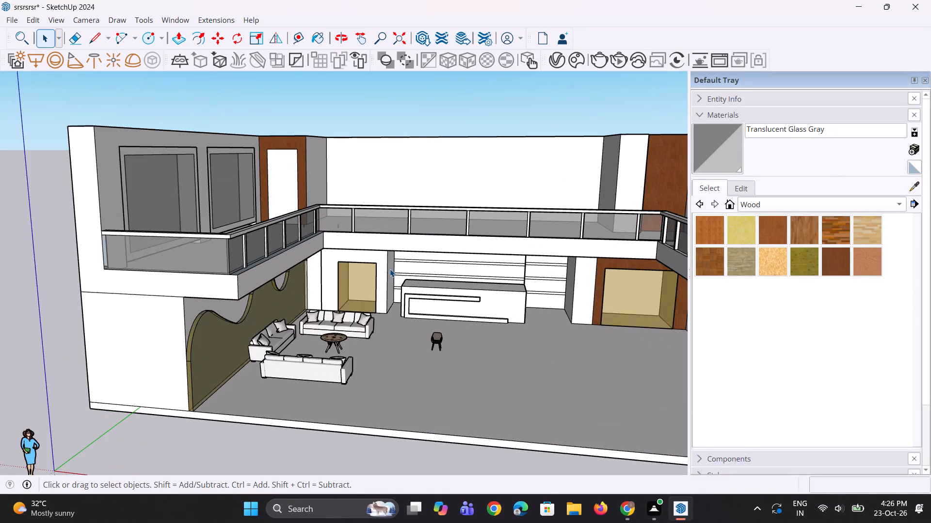
pyautogui.scroll(-3, 377, 279)
pyautogui.moveTo(428, 290); pyautogui.dragTo(420, 275, button='middle')
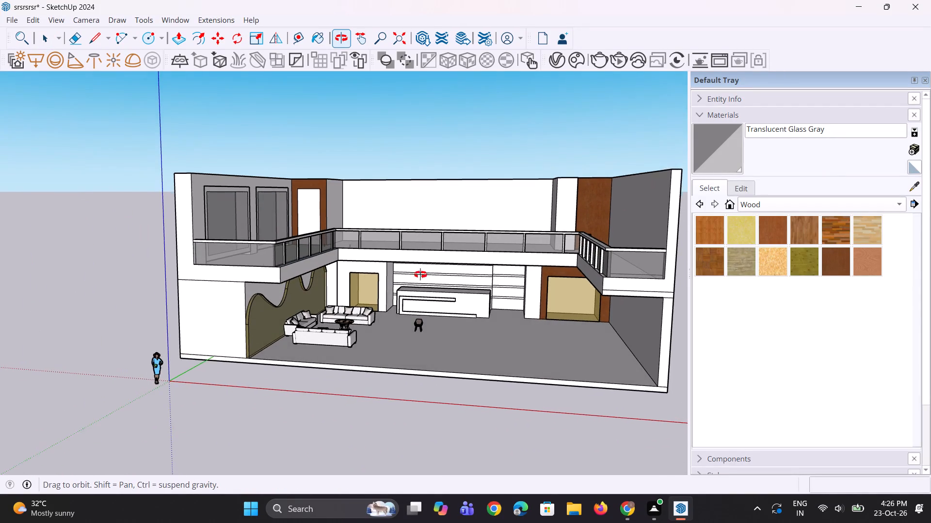
pyautogui.moveTo(420, 275); pyautogui.dragTo(445, 284, button='middle')
pyautogui.scroll(-7, 391, 288)
pyautogui.scroll(2, 710, 303)
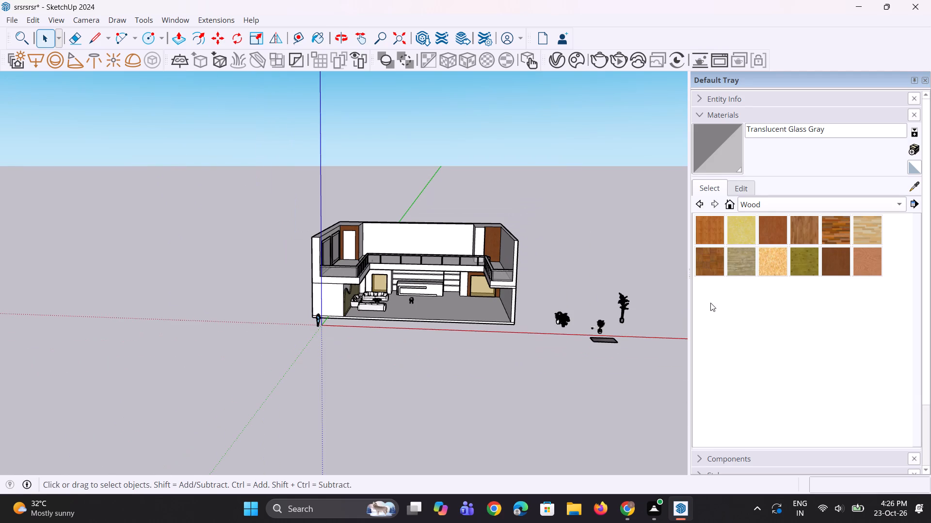
pyautogui.scroll(1, 710, 303)
pyautogui.scroll(3, 644, 329)
pyautogui.click(600, 350)
pyautogui.click(604, 344)
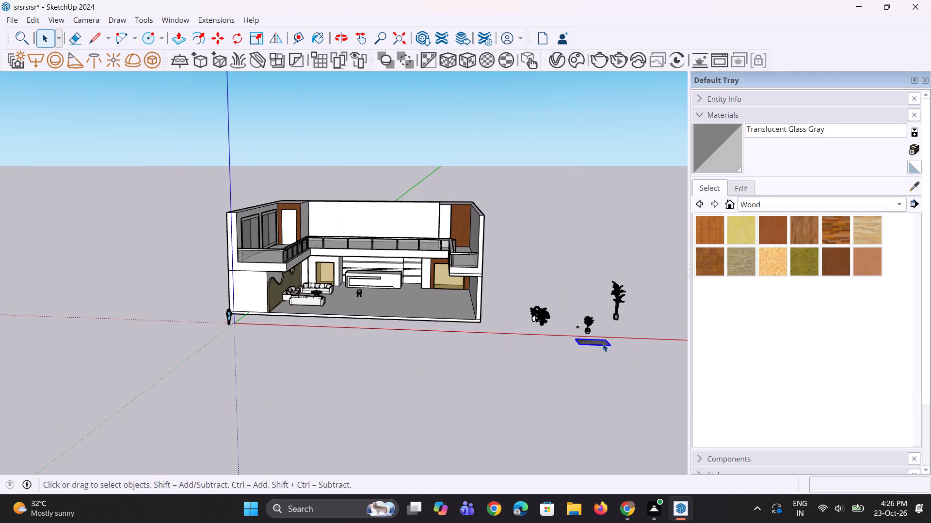
pyautogui.scroll(12, 594, 344)
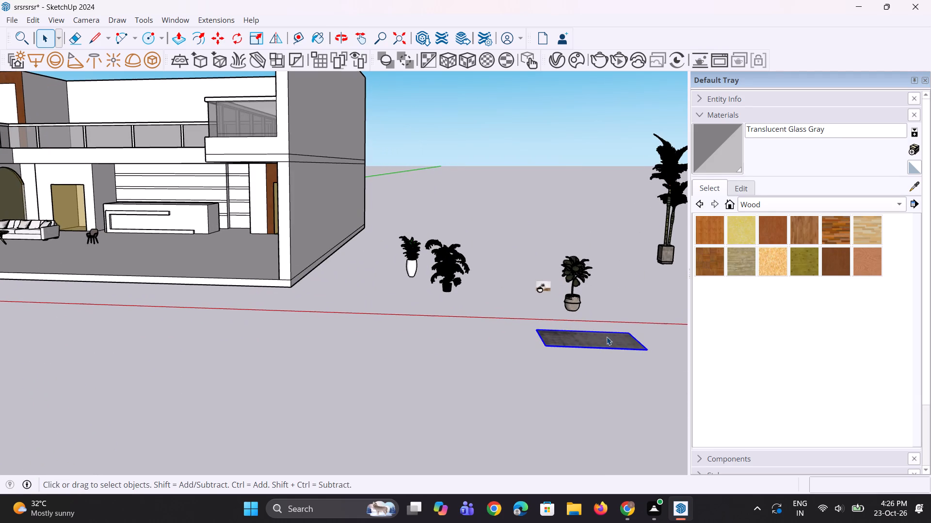
pyautogui.press('m')
pyautogui.click(646, 353)
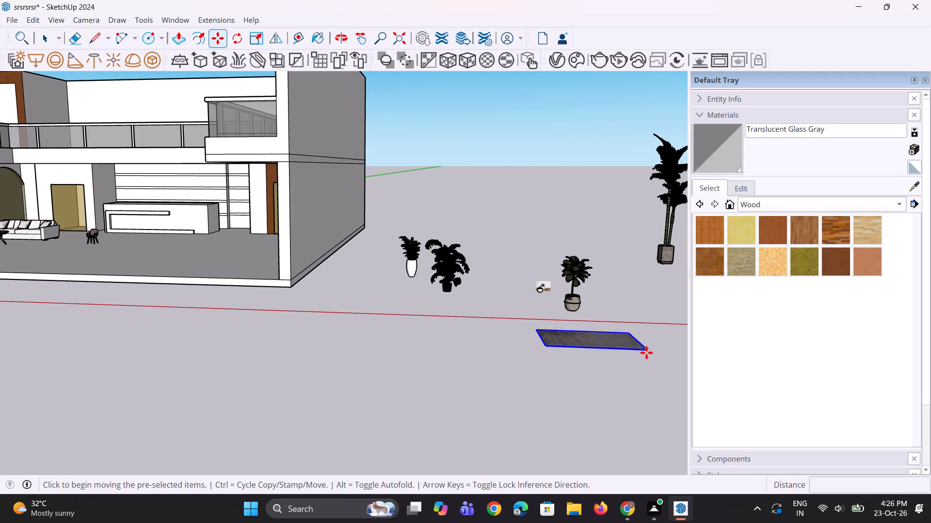
pyautogui.scroll(-6, 646, 364)
pyautogui.scroll(4, 271, 282)
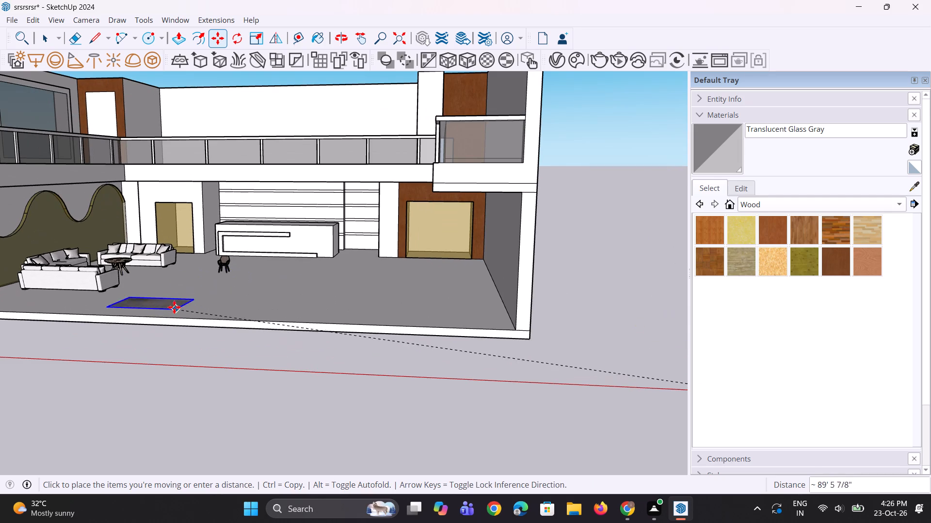
pyautogui.click(165, 299)
# Stretch the rug along the green axis from its edge facing the media wall.
pyautogui.moveTo(191, 271); pyautogui.dragTo(180, 370, button='middle')
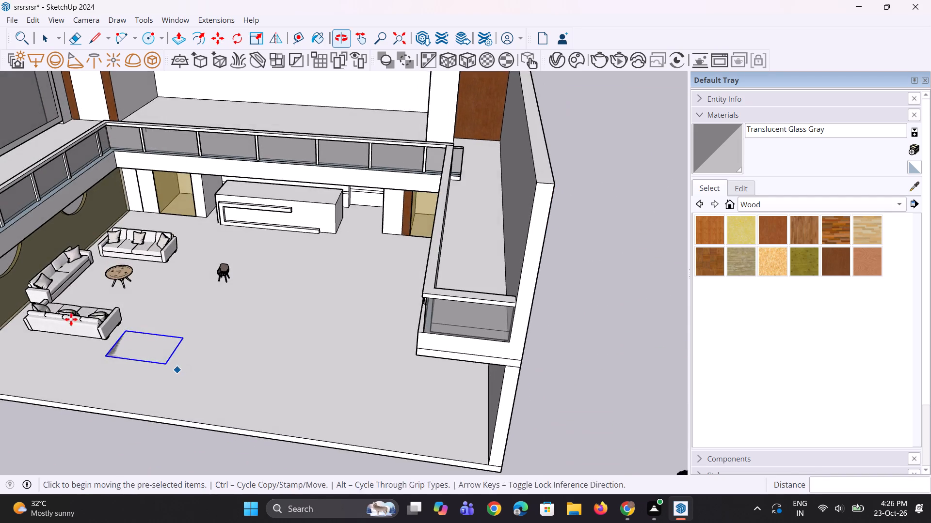
pyautogui.scroll(10, 65, 317)
pyautogui.press('s')
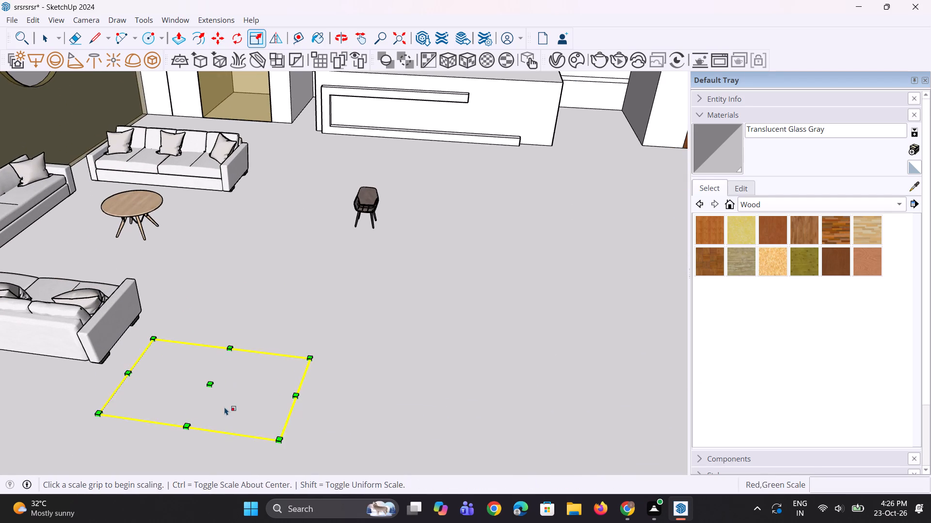
pyautogui.scroll(2, 225, 407)
pyautogui.moveTo(230, 405); pyautogui.dragTo(261, 333, button='middle')
pyautogui.scroll(6, 261, 333)
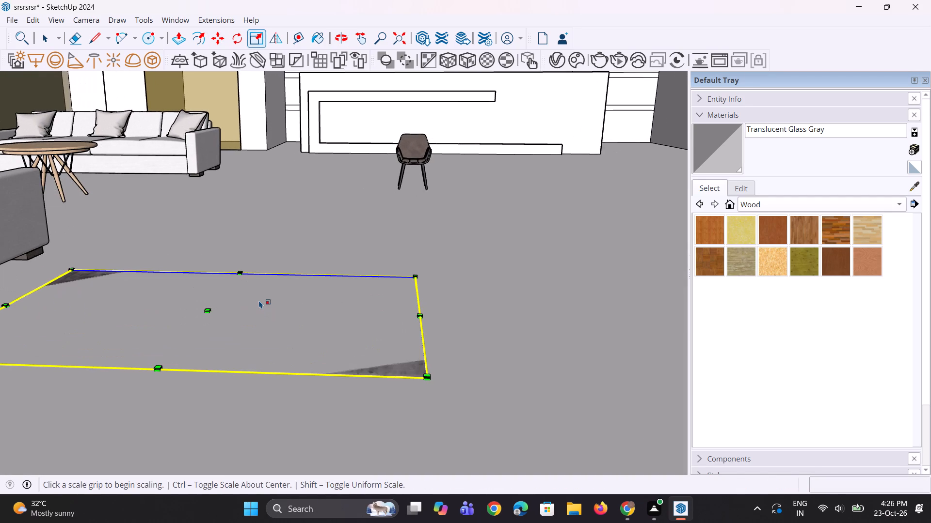
pyautogui.scroll(-4, 259, 300)
pyautogui.scroll(-4, 316, 241)
pyautogui.moveTo(316, 241); pyautogui.dragTo(177, 384, button='middle')
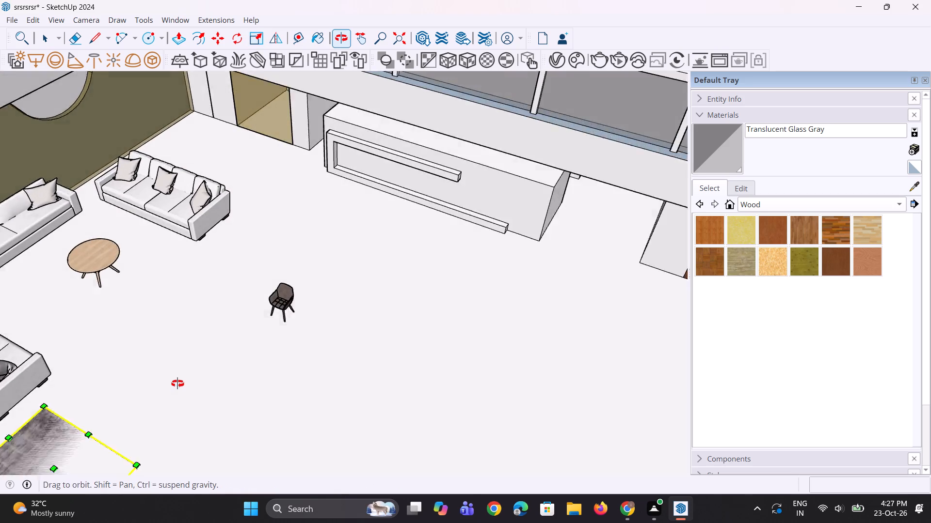
pyautogui.moveTo(177, 384); pyautogui.dragTo(177, 385, button='middle')
pyautogui.scroll(-8, 213, 327)
pyautogui.scroll(6, 159, 370)
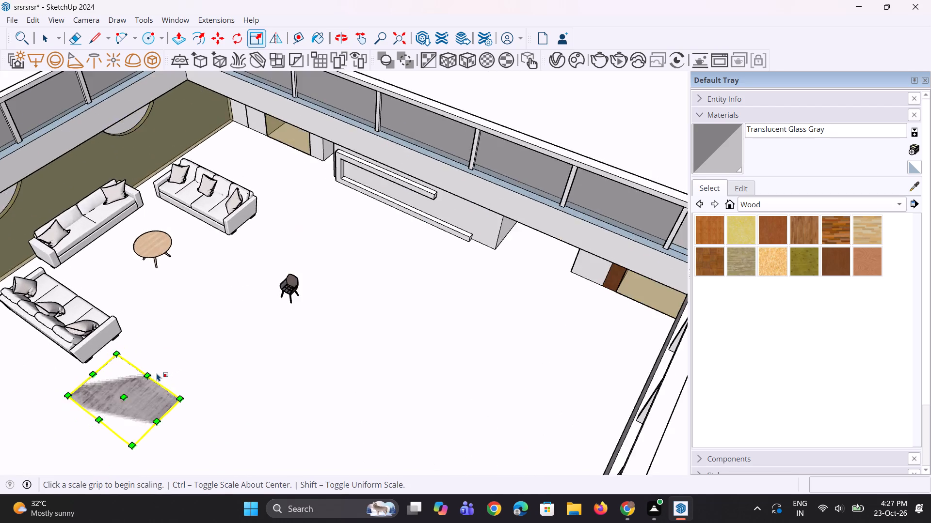
pyautogui.scroll(7, 157, 373)
pyautogui.moveTo(154, 375); pyautogui.dragTo(0, 260, button='middle')
pyautogui.scroll(5, 75, 245)
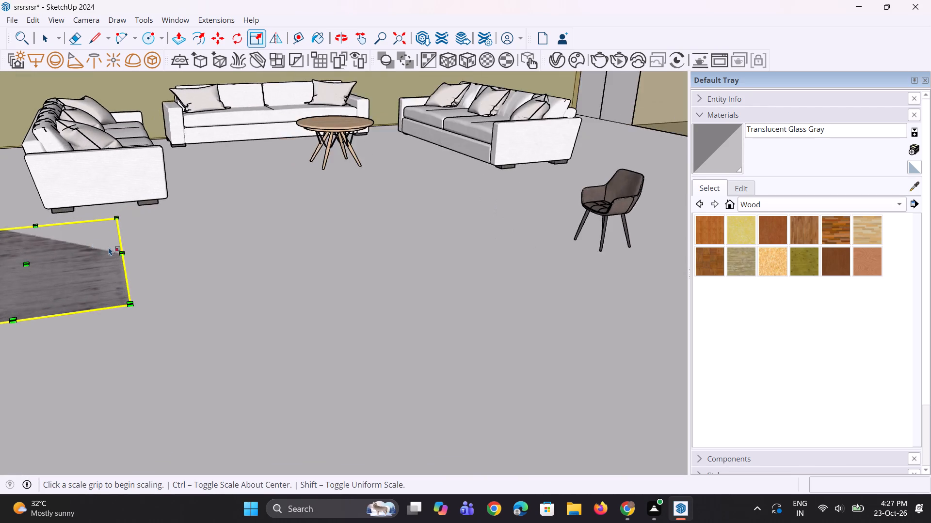
pyautogui.scroll(15, 109, 247)
pyautogui.moveTo(131, 257); pyautogui.dragTo(11, 229, button='middle')
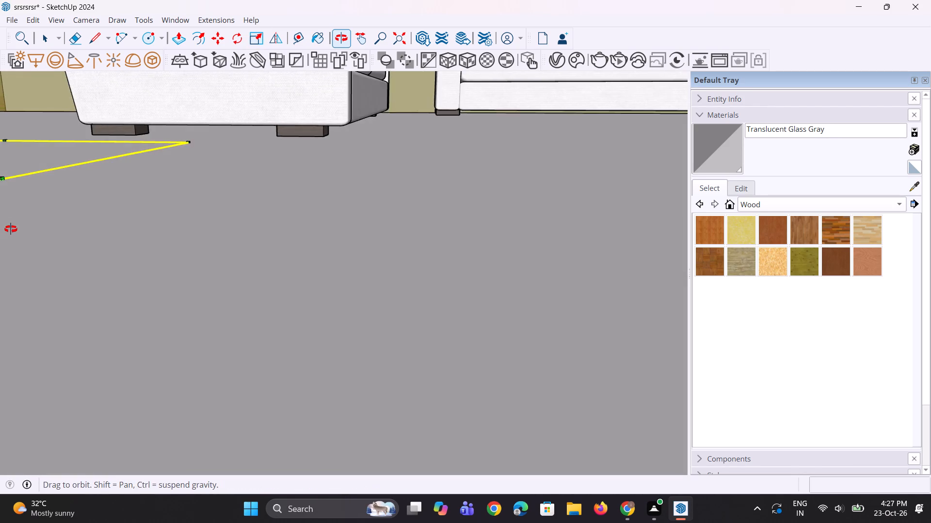
pyautogui.moveTo(11, 229); pyautogui.dragTo(57, 229, button='middle')
pyautogui.scroll(2, 58, 201)
pyautogui.click(35, 184)
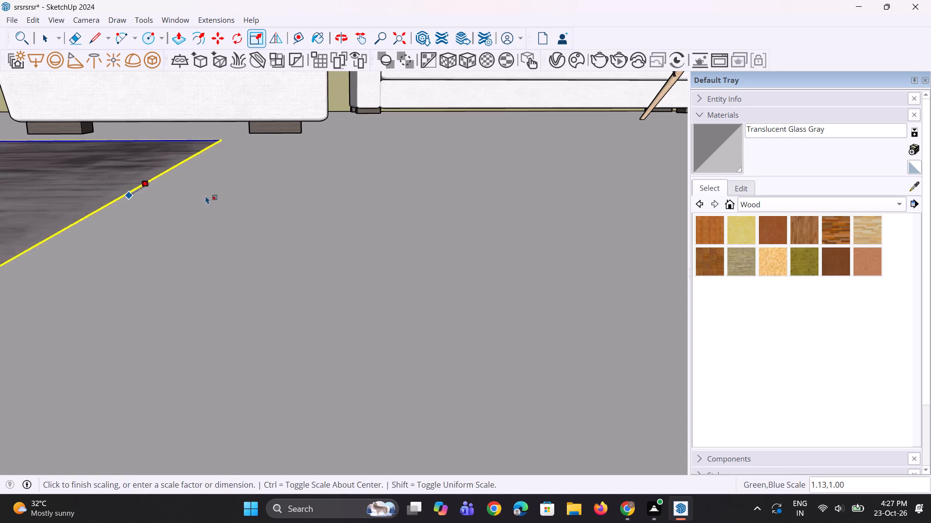
pyautogui.click(510, 195)
# Stretch the rug along the green axis toward the open front of the room by a factor of about 1.6.
pyautogui.scroll(-12, 510, 195)
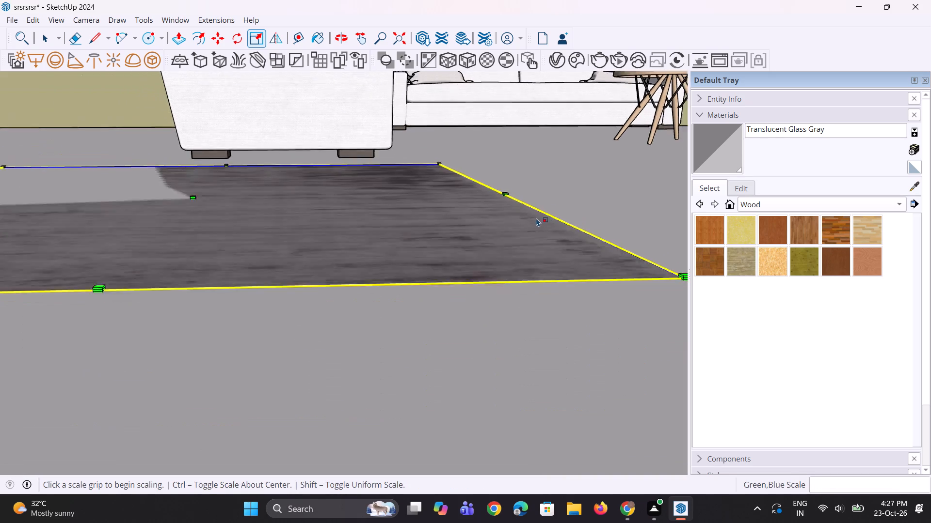
pyautogui.scroll(-7, 536, 218)
pyautogui.moveTo(243, 318); pyautogui.dragTo(534, 375, button='middle')
pyautogui.scroll(-5, 535, 345)
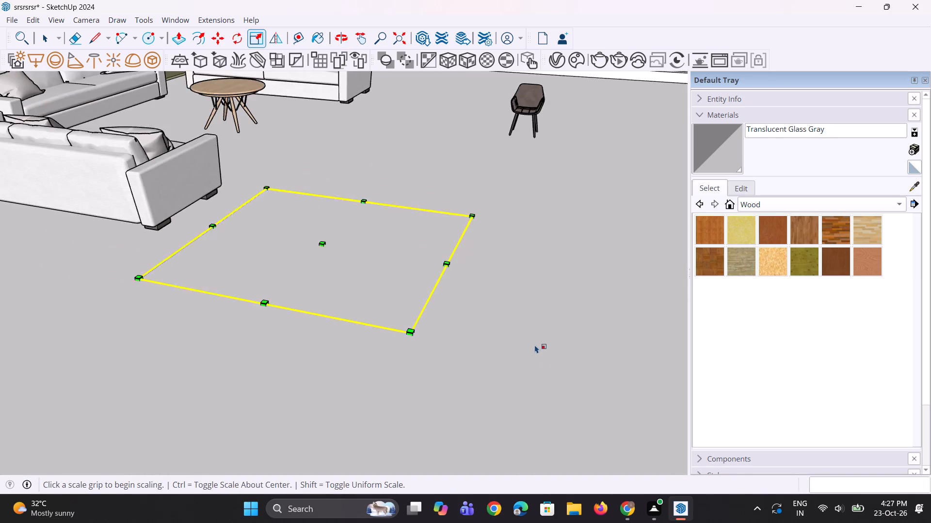
pyautogui.scroll(-4, 532, 346)
pyautogui.click(342, 317)
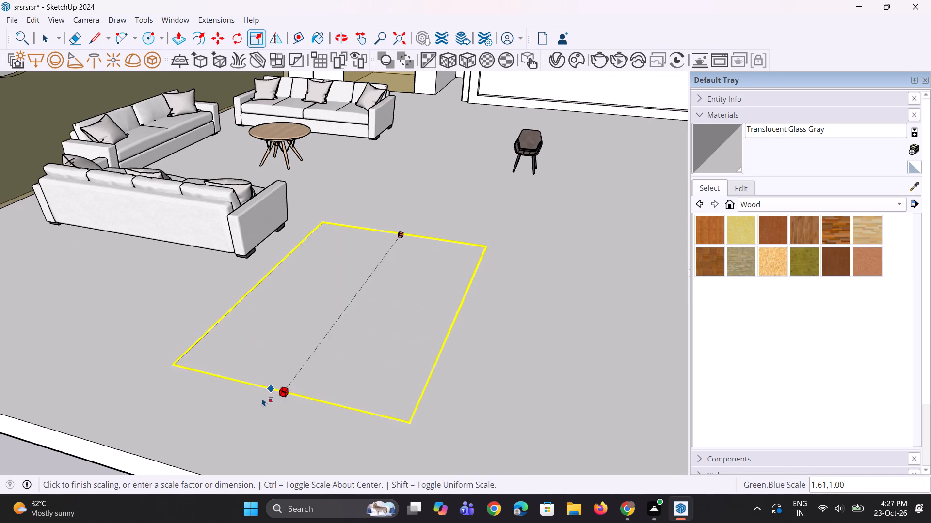
pyautogui.click(259, 402)
# Widen the rug along the red axis by about 2.1 toward the curved wall and slightly more on its opposite edge.
pyautogui.moveTo(262, 391); pyautogui.dragTo(421, 367, button='middle')
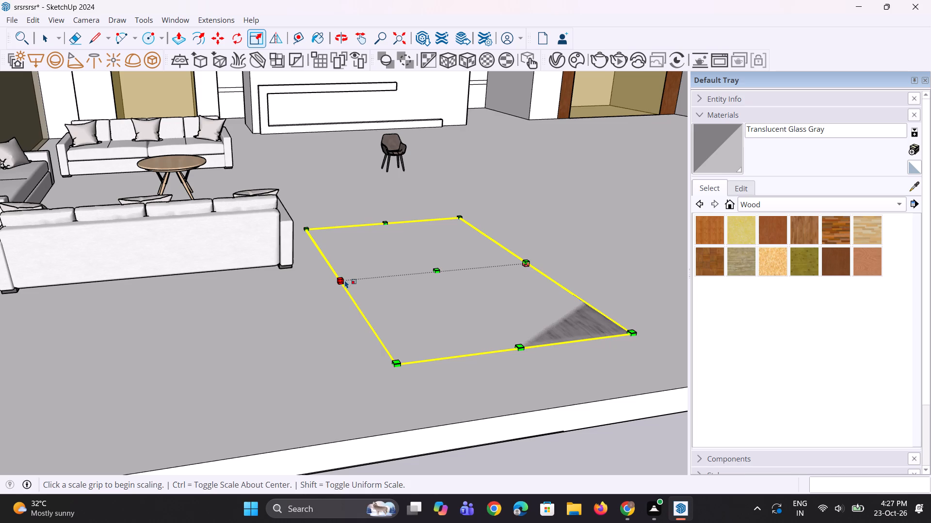
pyautogui.click(345, 280)
pyautogui.click(94, 342)
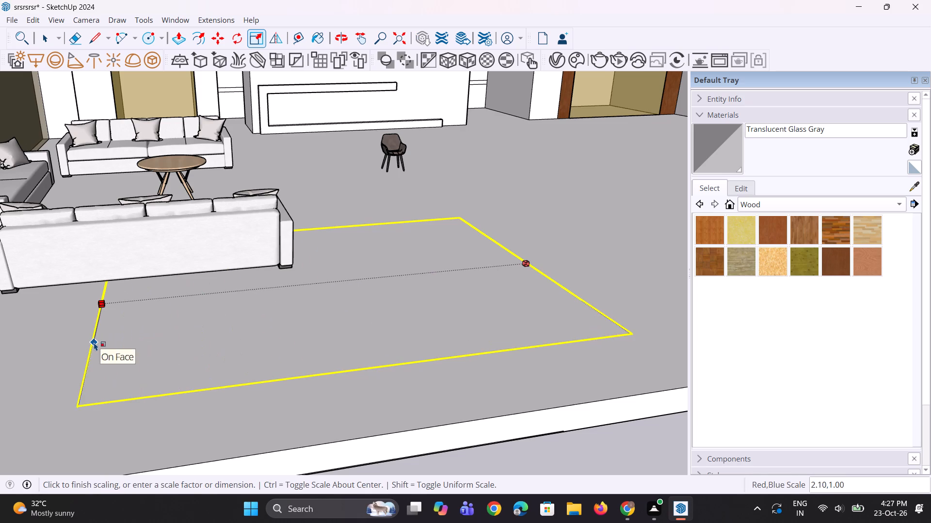
pyautogui.moveTo(254, 305); pyautogui.dragTo(166, 340, button='middle')
pyautogui.scroll(-4, 230, 324)
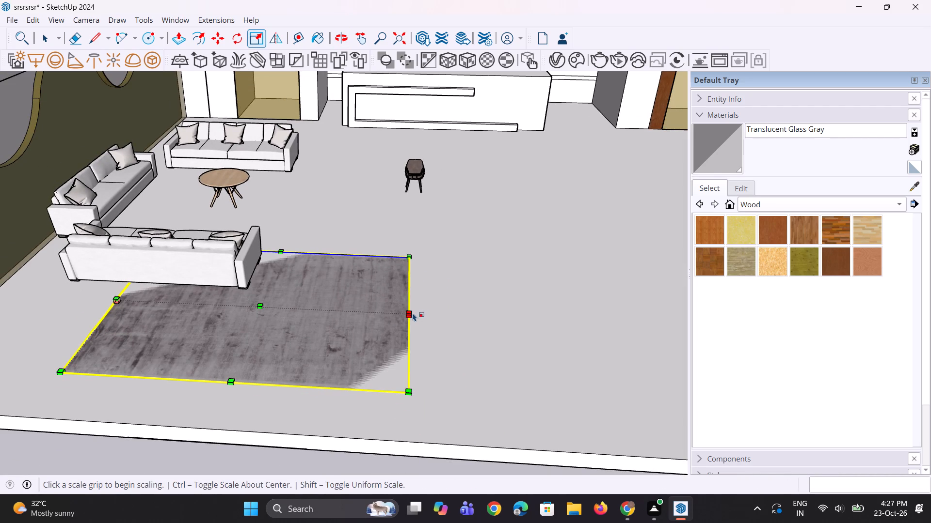
pyautogui.click(413, 313)
pyautogui.click(473, 319)
# Stretch the rug along the green axis toward the media wall until its edge nears the round table.
pyautogui.moveTo(394, 337); pyautogui.dragTo(387, 406, button='middle')
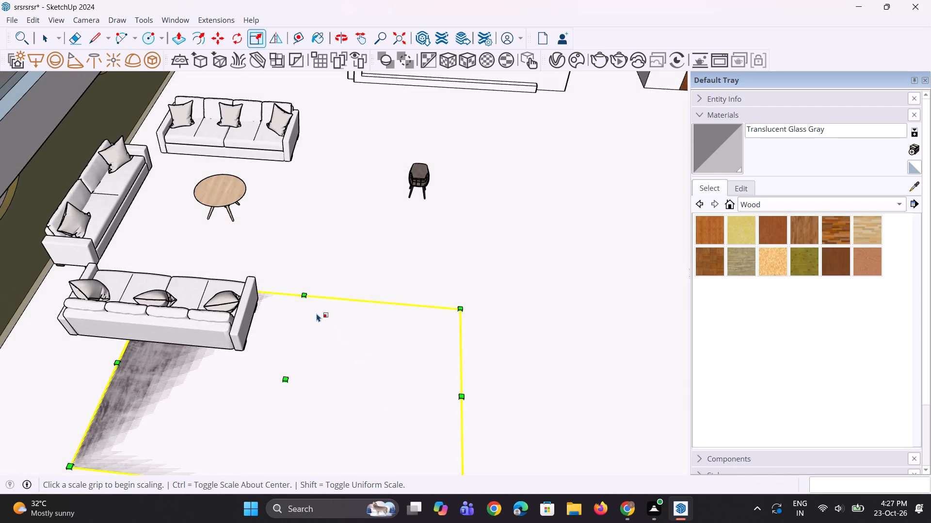
pyautogui.click(307, 292)
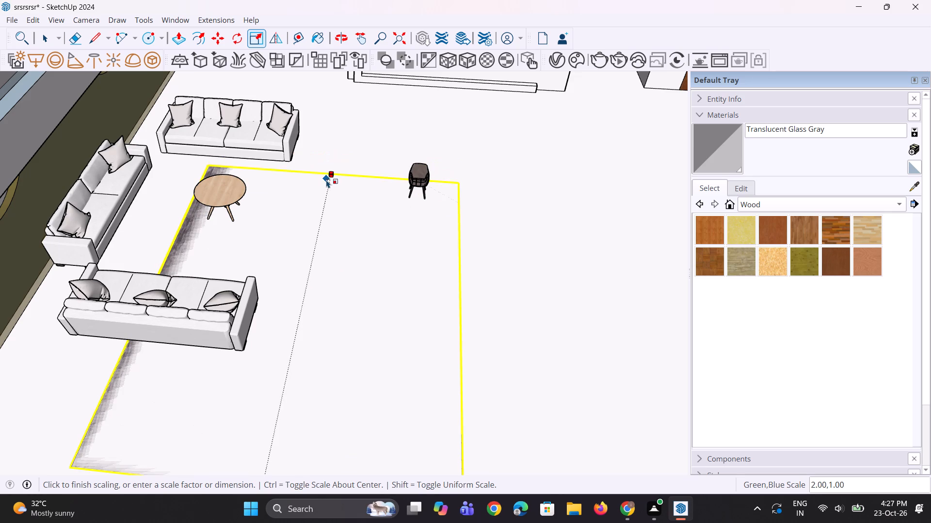
pyautogui.click(318, 219)
# Move the rug along the green axis about 12' 8 3/8", plus another 1' 5 7/8", between the facing sofas.
pyautogui.scroll(-3, 318, 219)
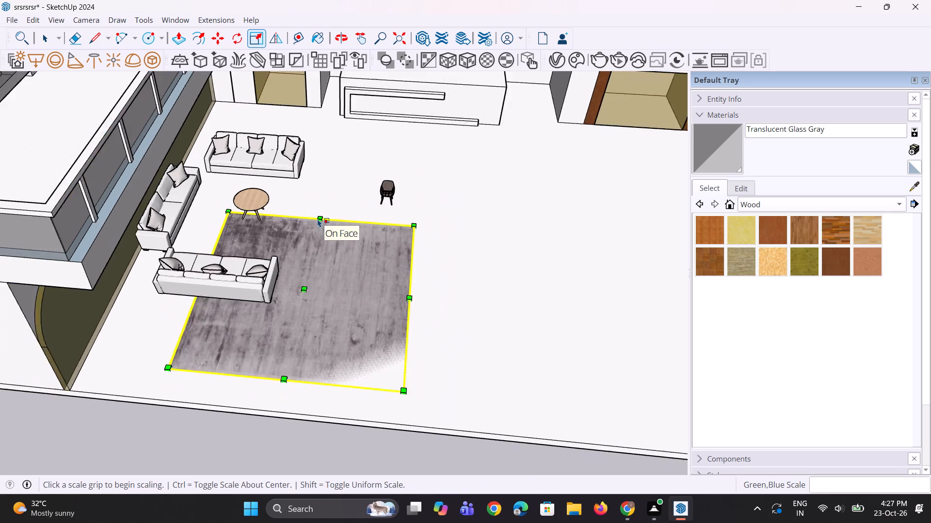
pyautogui.scroll(-3, 318, 219)
pyautogui.press('m')
pyautogui.click(387, 358)
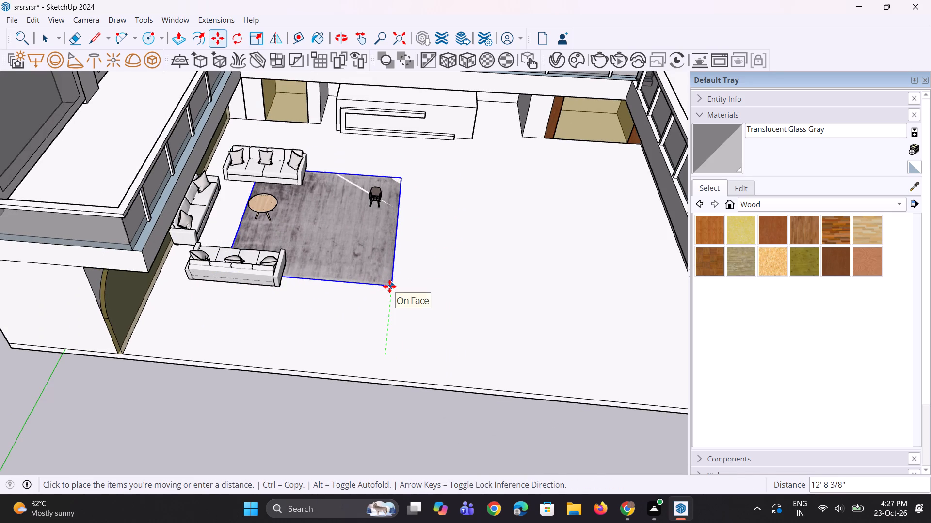
pyautogui.click(393, 290)
pyautogui.scroll(3, 393, 290)
pyautogui.click(393, 290)
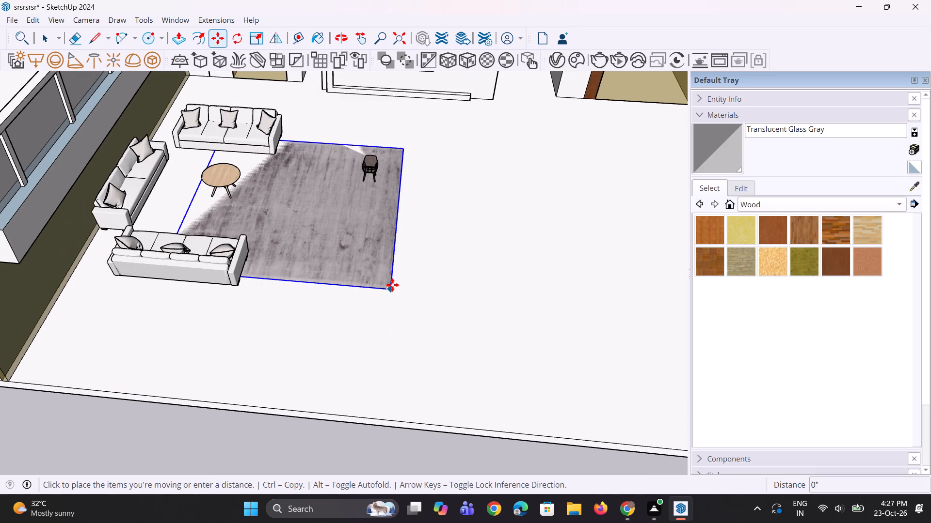
pyautogui.doubleClick(392, 279)
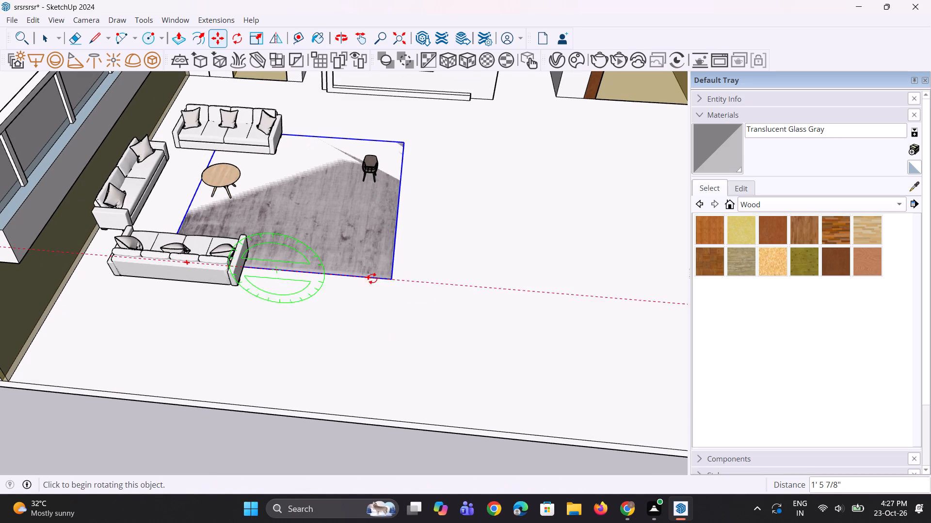
# Move the rug about 8' 2" along the red axis toward the curved wall, under the U-shaped sofa set.
pyautogui.click(393, 278)
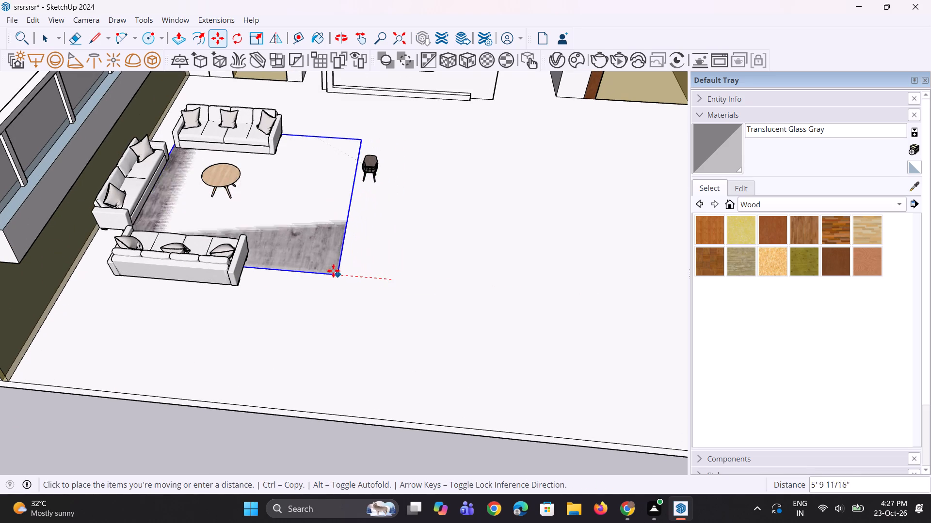
pyautogui.click(316, 271)
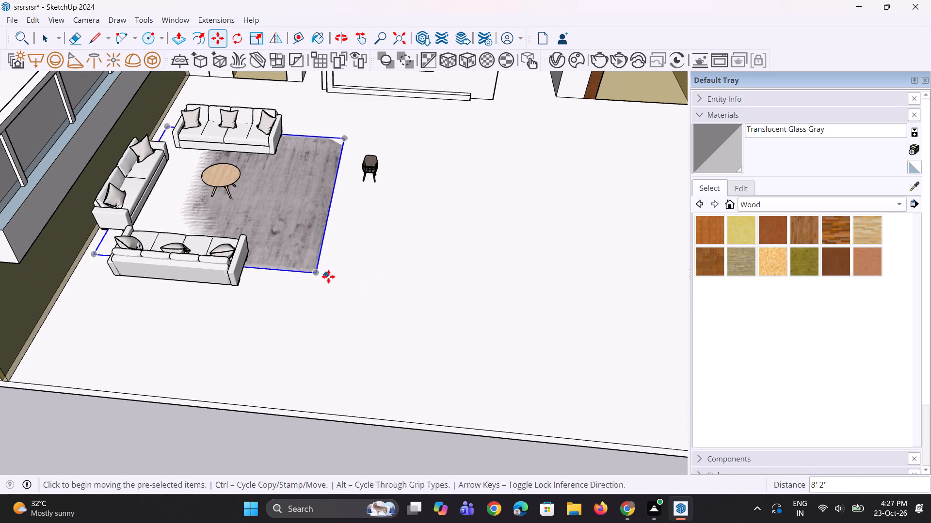
# Raise the rug about 5 3/16" off the floor and deselect it.
pyautogui.scroll(8, 304, 290)
pyautogui.press('space')
pyautogui.press('space')
pyautogui.scroll(3, 328, 271)
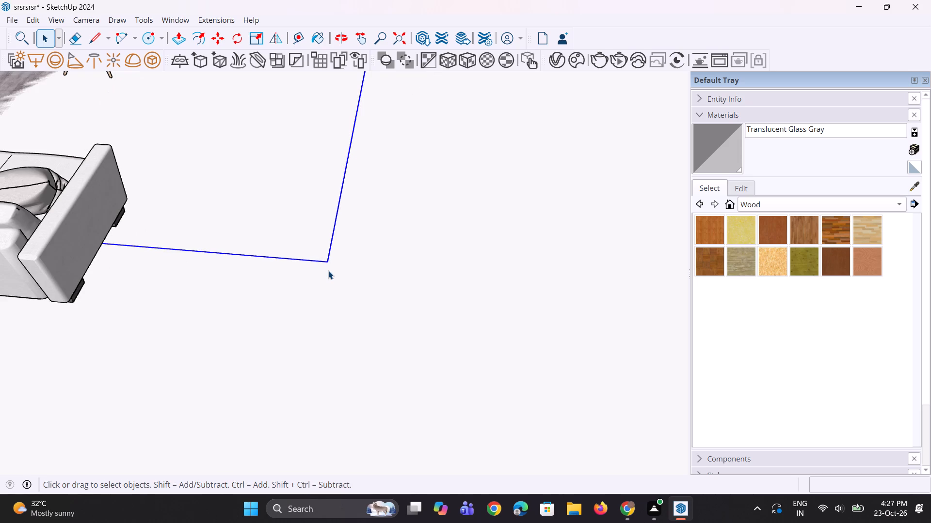
pyautogui.press('m')
pyautogui.click(321, 264)
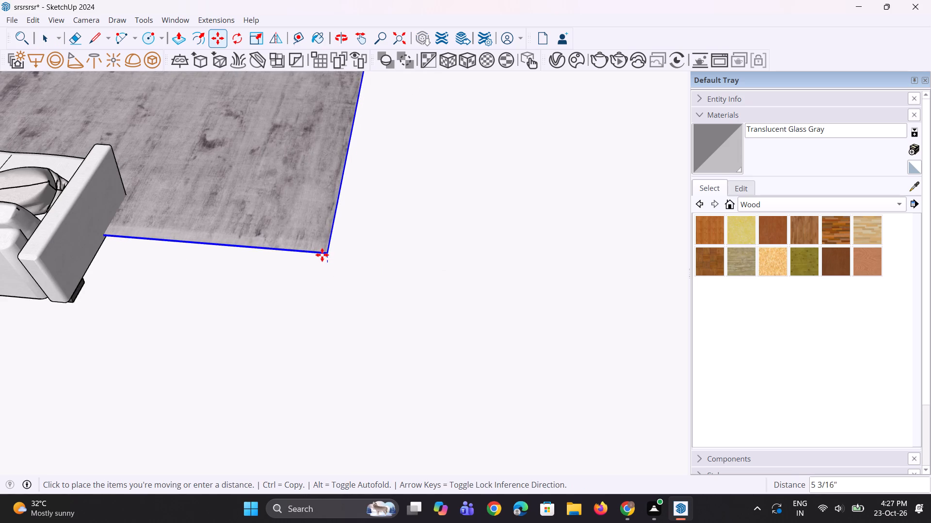
pyautogui.click(324, 253)
pyautogui.scroll(-5, 346, 324)
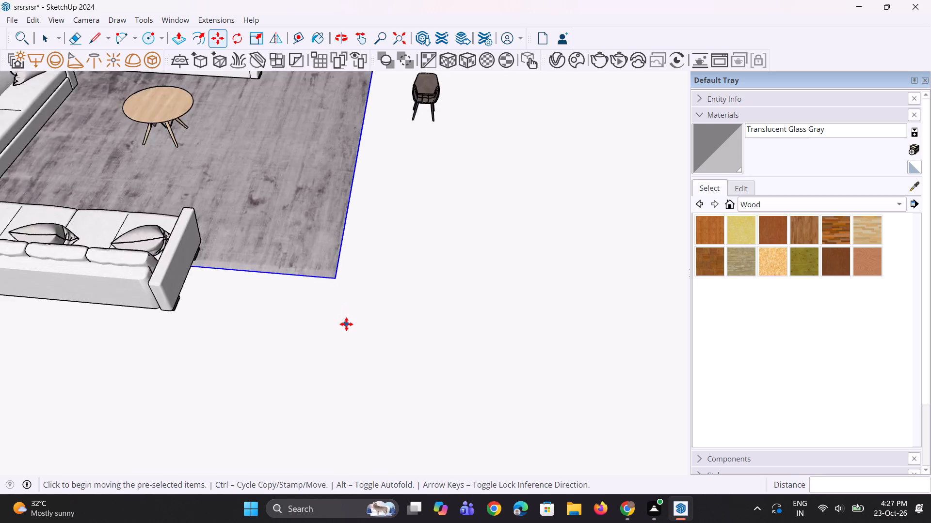
pyautogui.scroll(-6, 346, 324)
pyautogui.press('space')
pyautogui.press('space')
pyautogui.scroll(-10, 346, 324)
pyautogui.press('space')
pyautogui.press('space')
pyautogui.press('space')
pyautogui.click(315, 419)
# Examine the rug's placement beneath the sofa set and round table.
pyautogui.scroll(1, 340, 375)
pyautogui.moveTo(340, 375); pyautogui.dragTo(339, 357, button='middle')
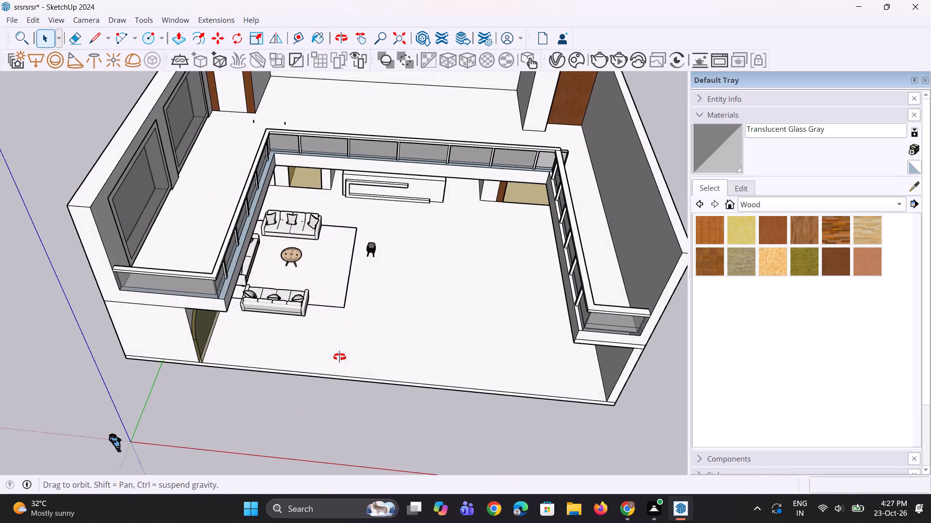
pyautogui.moveTo(339, 357); pyautogui.dragTo(338, 349, button='middle')
pyautogui.scroll(6, 327, 279)
pyautogui.moveTo(333, 349); pyautogui.dragTo(365, 255, button='middle')
pyautogui.scroll(5, 360, 267)
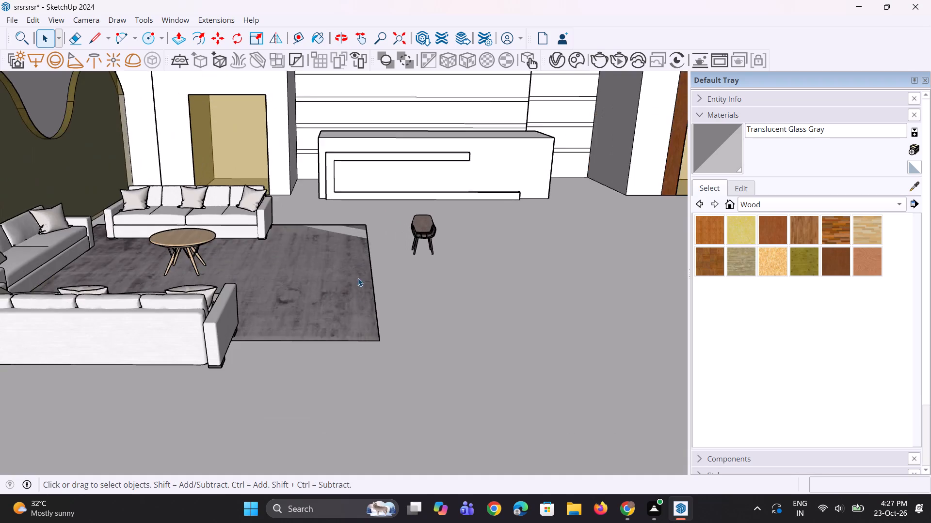
# Raise the rug slightly more from its outer corner so its surface clears the floor, and deselect it.
pyautogui.scroll(4, 358, 278)
pyautogui.click(363, 357)
pyautogui.scroll(5, 370, 376)
pyautogui.press('m')
pyautogui.scroll(1, 413, 373)
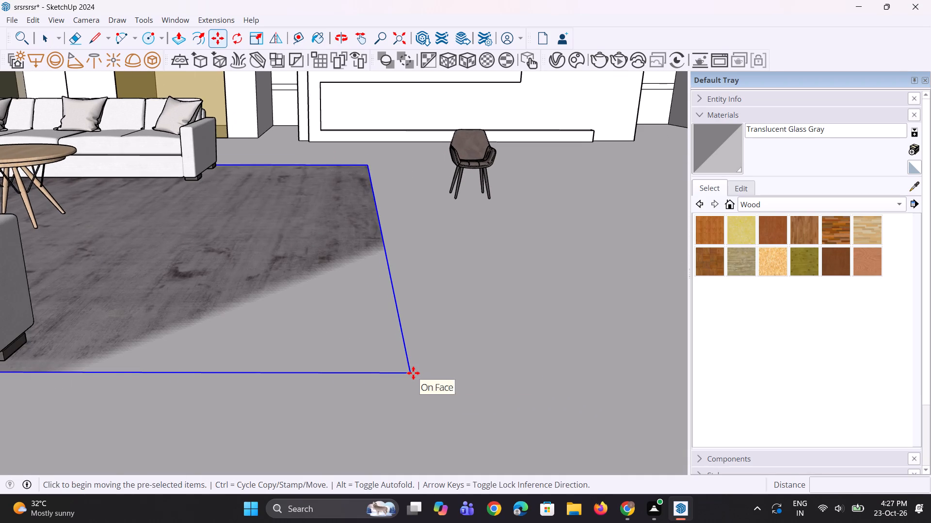
pyautogui.scroll(4, 413, 373)
pyautogui.click(408, 372)
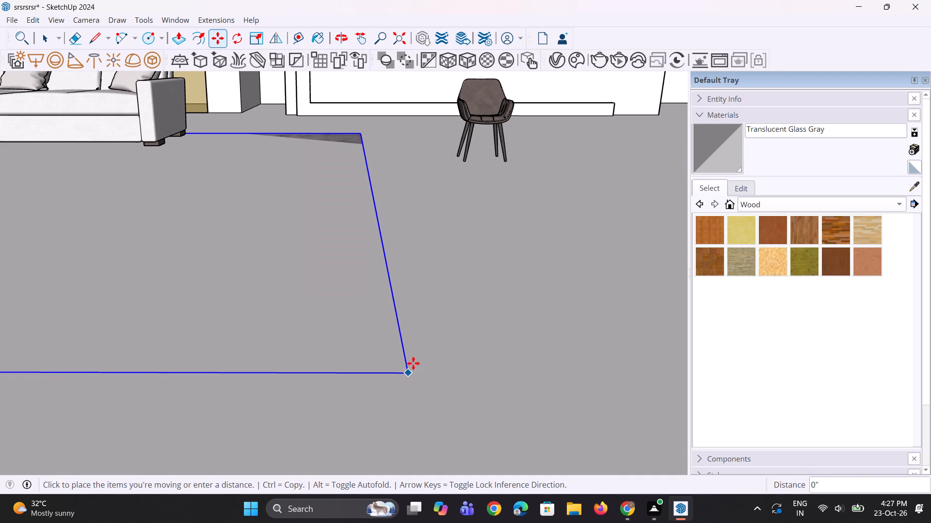
pyautogui.click(414, 363)
pyautogui.scroll(-8, 415, 363)
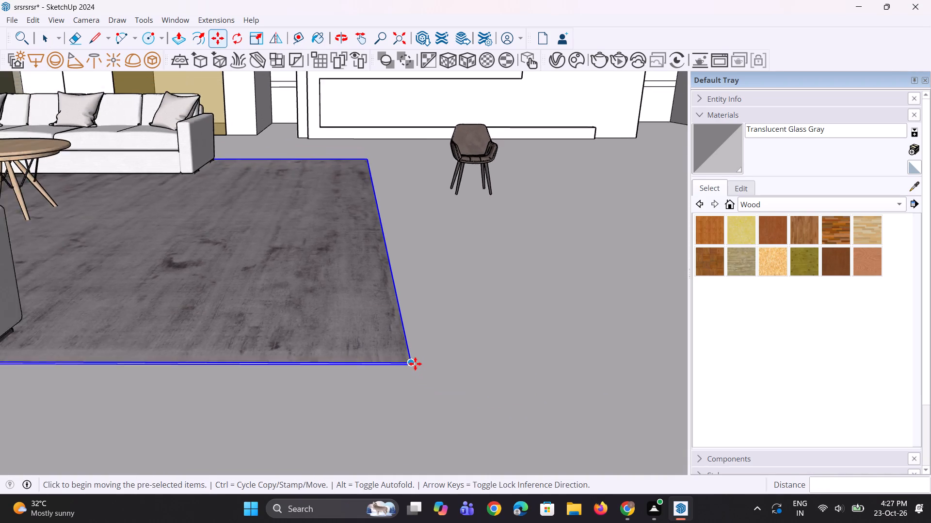
pyautogui.scroll(-20, 415, 364)
pyautogui.scroll(-5, 415, 364)
pyautogui.press('space')
pyautogui.press('space')
pyautogui.click(421, 445)
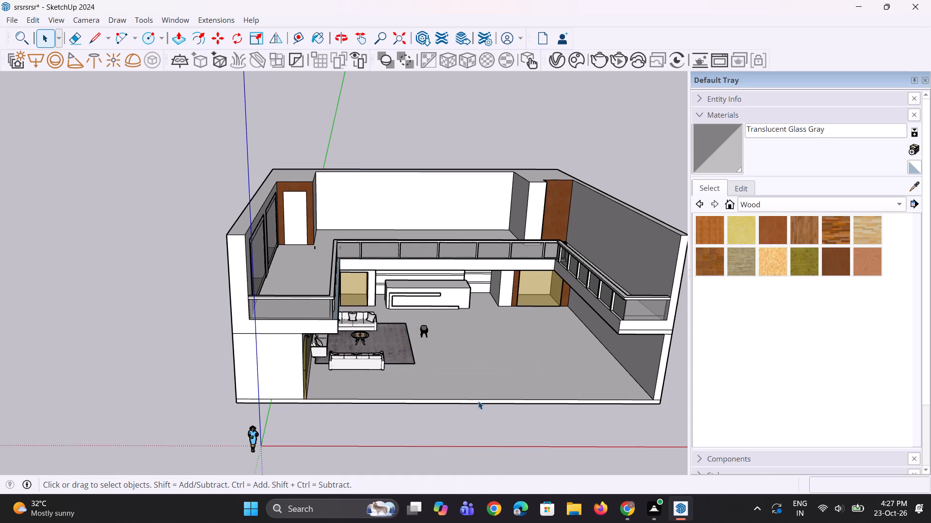
# Open the rug for editing and paint its surface with Carpet Diamond Olive from the Carpet, Fabrics, Leathers, Textiles and Wallpaper collection.
pyautogui.moveTo(479, 396); pyautogui.dragTo(403, 415, button='middle')
pyautogui.scroll(-3, 394, 402)
pyautogui.scroll(5, 394, 369)
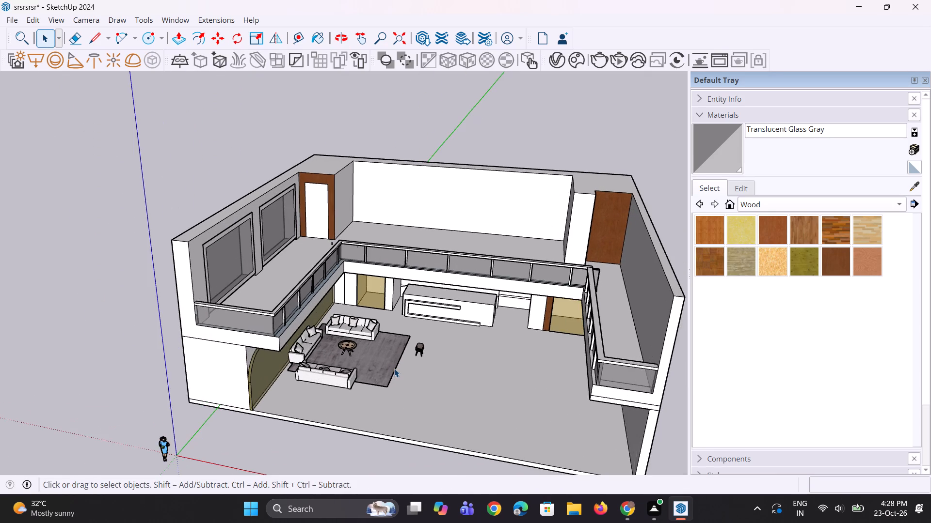
pyautogui.scroll(4, 359, 375)
pyautogui.click(359, 375)
pyautogui.click(359, 375)
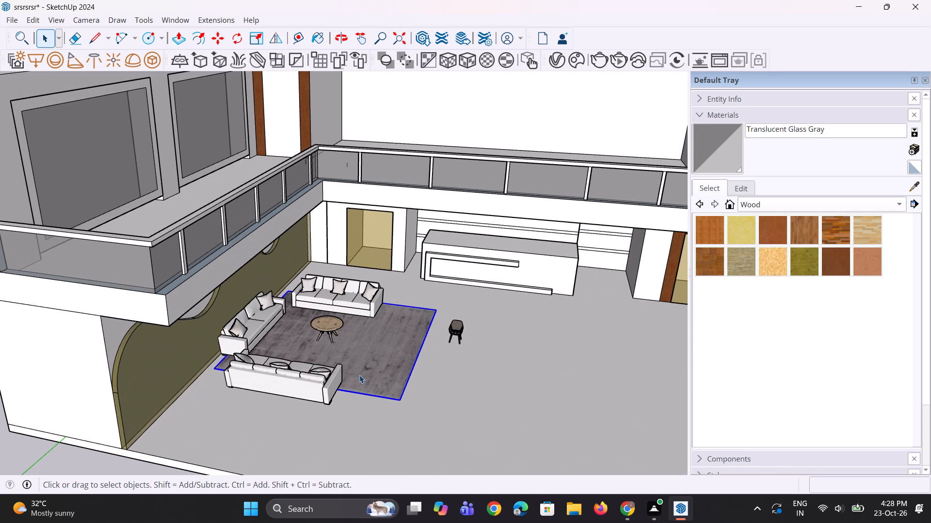
pyautogui.rightClick(359, 375)
pyautogui.click(392, 91)
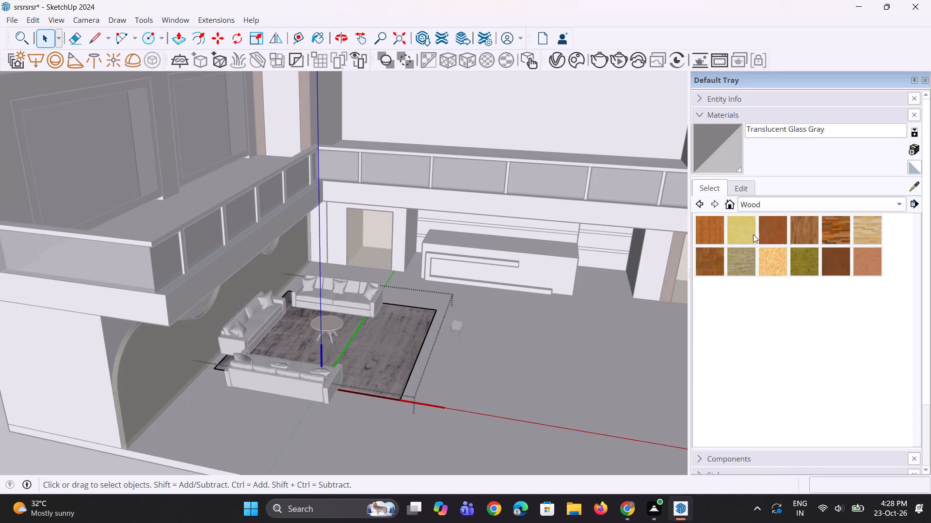
pyautogui.click(765, 209)
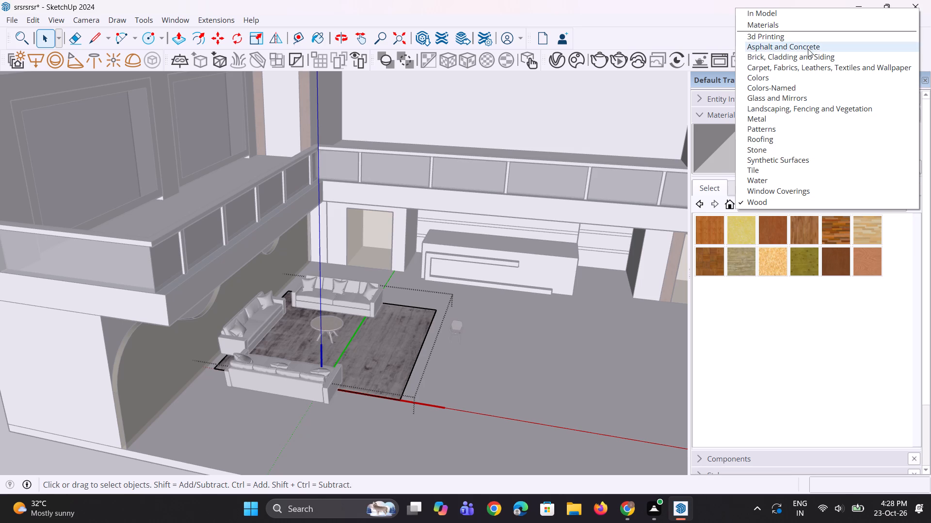
pyautogui.click(817, 70)
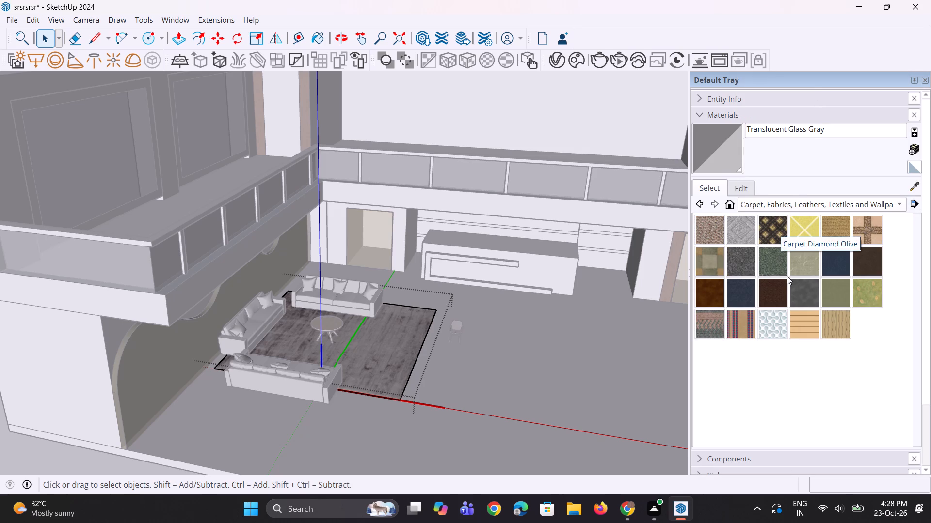
pyautogui.click(768, 238)
pyautogui.scroll(2, 337, 392)
pyautogui.doubleClick(377, 375)
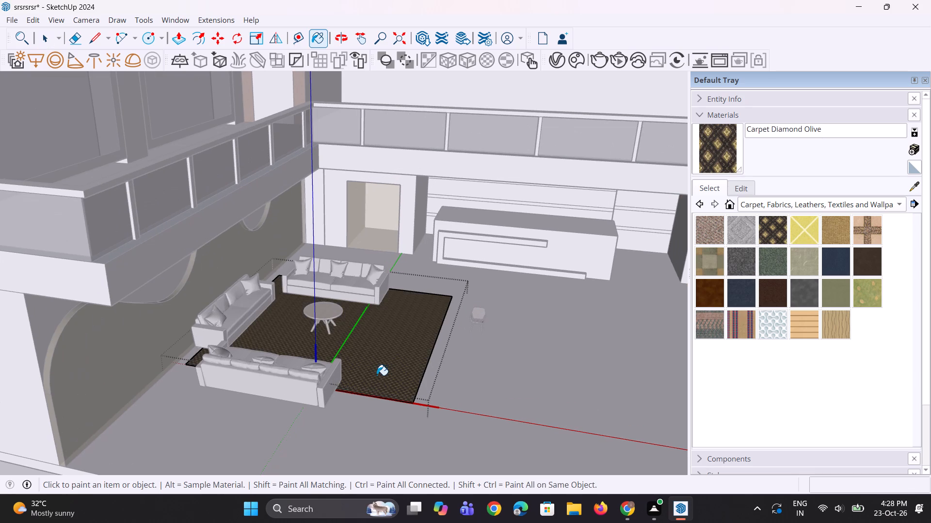
pyautogui.scroll(5, 377, 375)
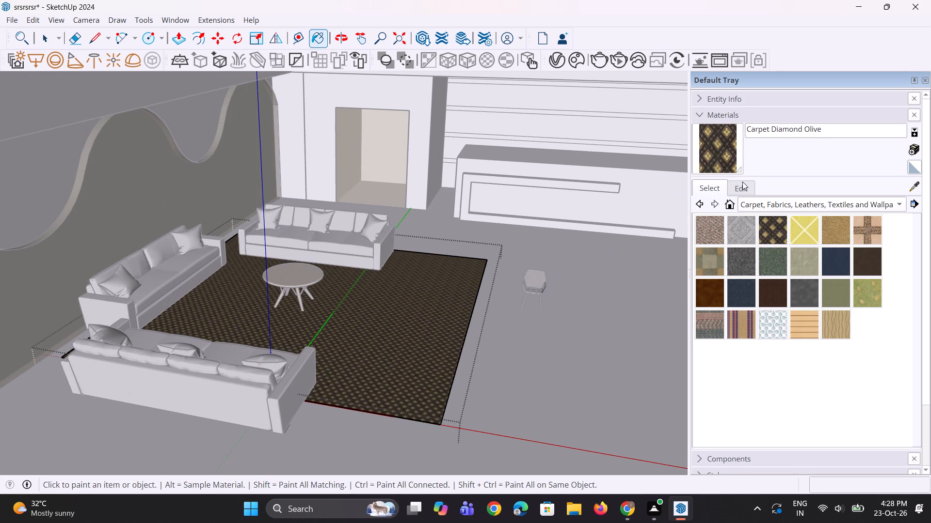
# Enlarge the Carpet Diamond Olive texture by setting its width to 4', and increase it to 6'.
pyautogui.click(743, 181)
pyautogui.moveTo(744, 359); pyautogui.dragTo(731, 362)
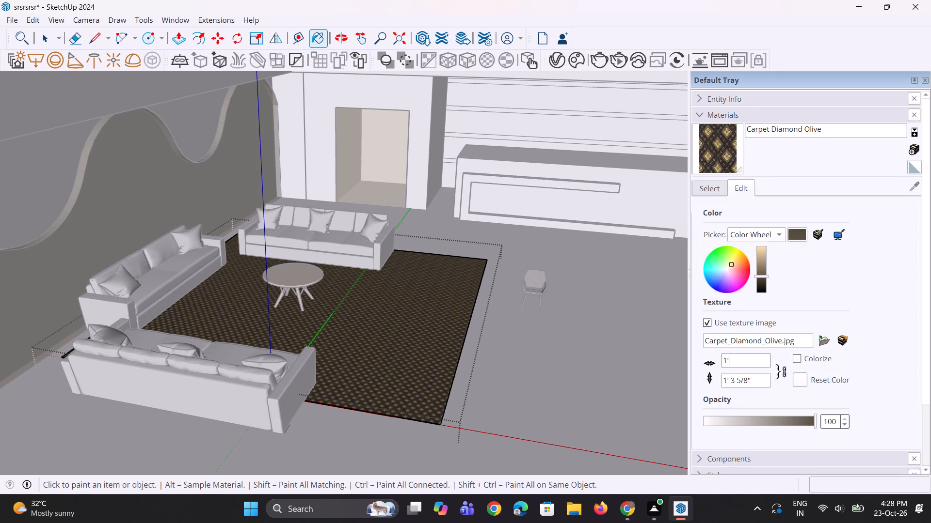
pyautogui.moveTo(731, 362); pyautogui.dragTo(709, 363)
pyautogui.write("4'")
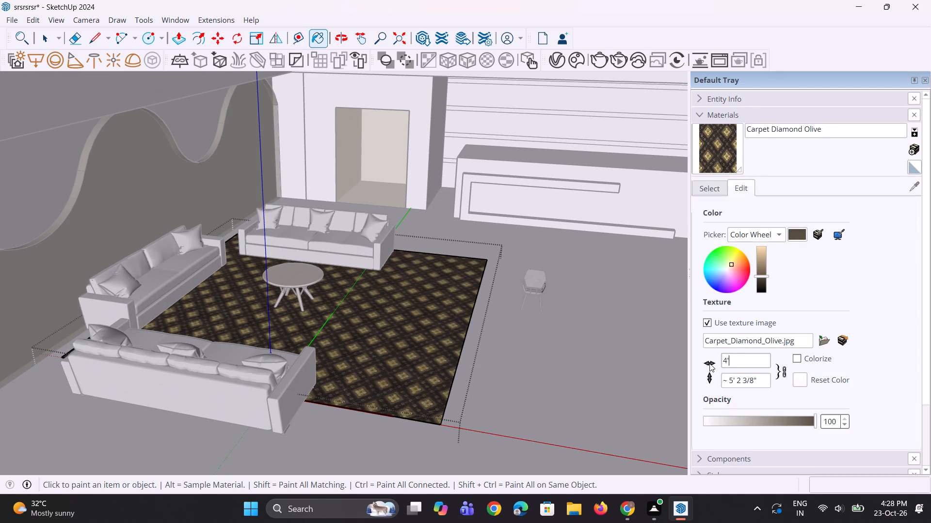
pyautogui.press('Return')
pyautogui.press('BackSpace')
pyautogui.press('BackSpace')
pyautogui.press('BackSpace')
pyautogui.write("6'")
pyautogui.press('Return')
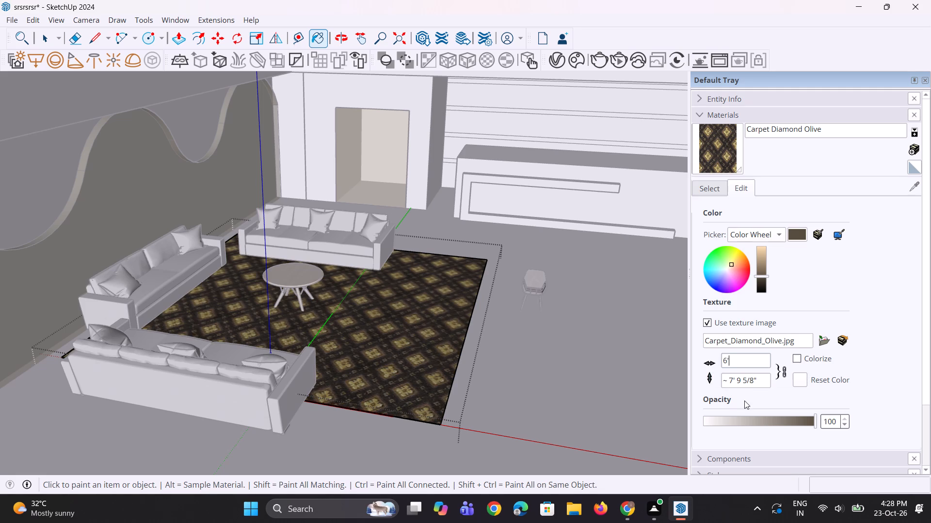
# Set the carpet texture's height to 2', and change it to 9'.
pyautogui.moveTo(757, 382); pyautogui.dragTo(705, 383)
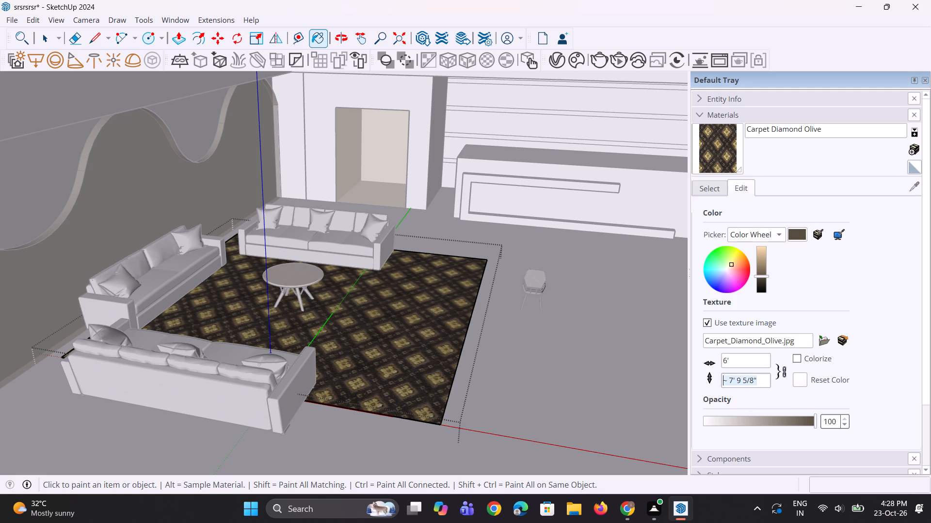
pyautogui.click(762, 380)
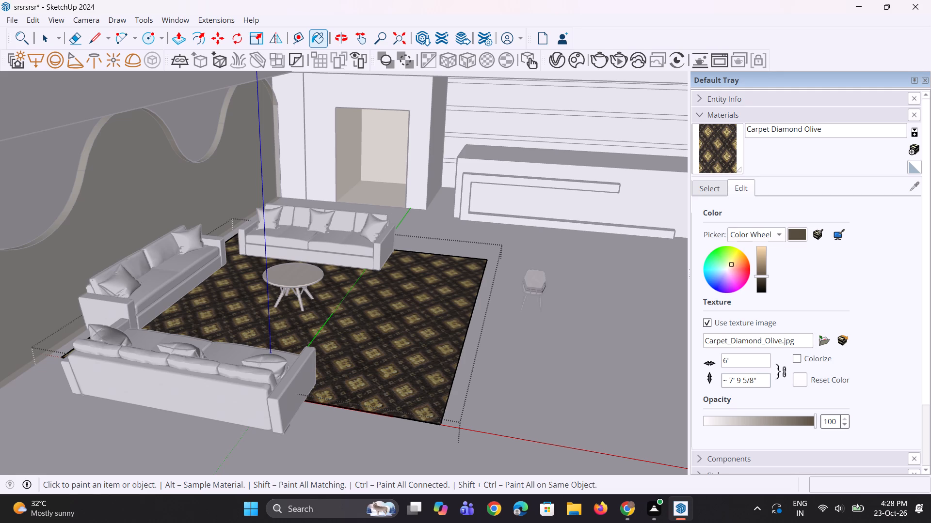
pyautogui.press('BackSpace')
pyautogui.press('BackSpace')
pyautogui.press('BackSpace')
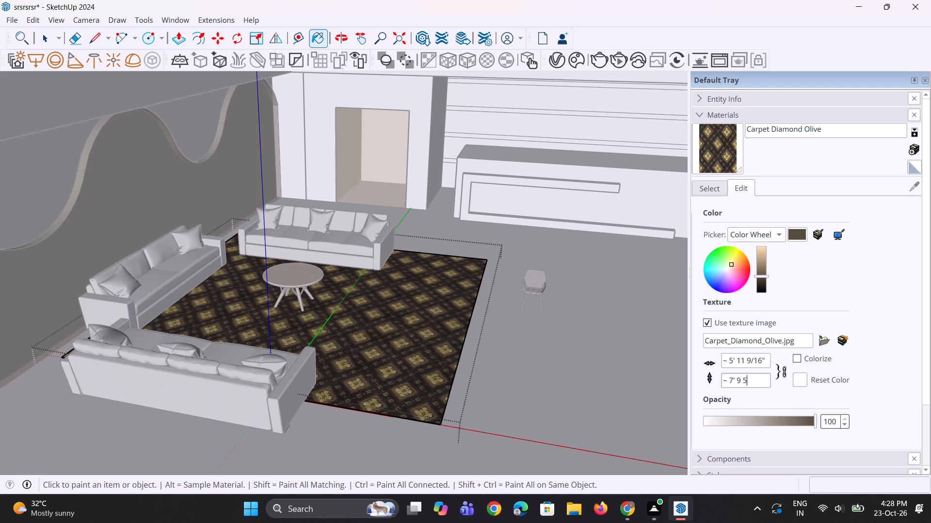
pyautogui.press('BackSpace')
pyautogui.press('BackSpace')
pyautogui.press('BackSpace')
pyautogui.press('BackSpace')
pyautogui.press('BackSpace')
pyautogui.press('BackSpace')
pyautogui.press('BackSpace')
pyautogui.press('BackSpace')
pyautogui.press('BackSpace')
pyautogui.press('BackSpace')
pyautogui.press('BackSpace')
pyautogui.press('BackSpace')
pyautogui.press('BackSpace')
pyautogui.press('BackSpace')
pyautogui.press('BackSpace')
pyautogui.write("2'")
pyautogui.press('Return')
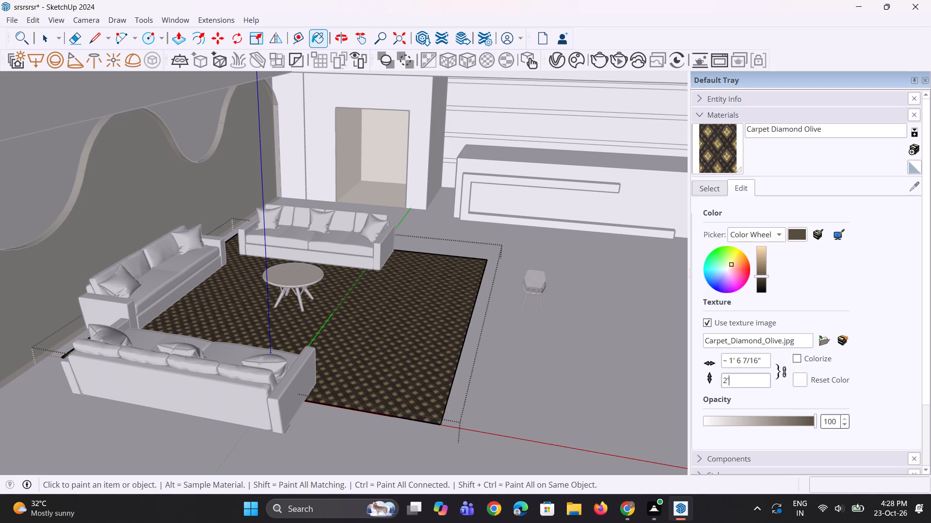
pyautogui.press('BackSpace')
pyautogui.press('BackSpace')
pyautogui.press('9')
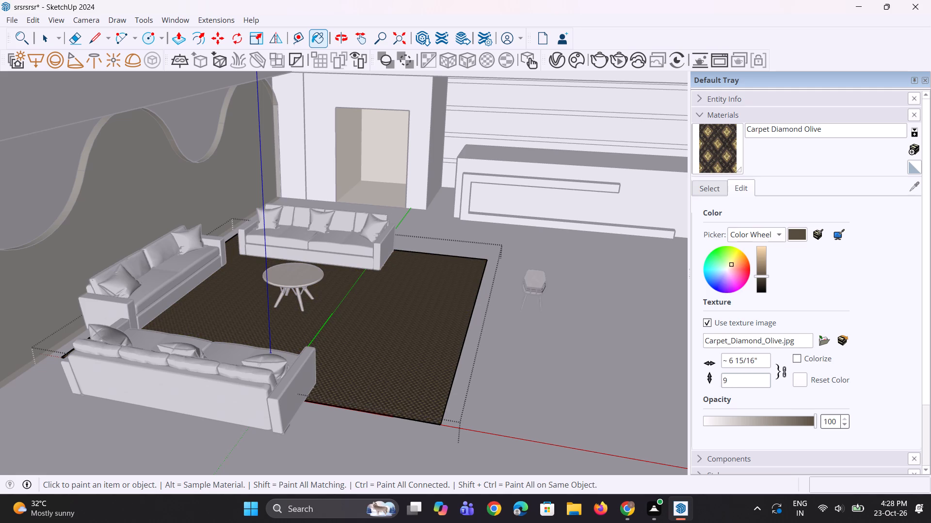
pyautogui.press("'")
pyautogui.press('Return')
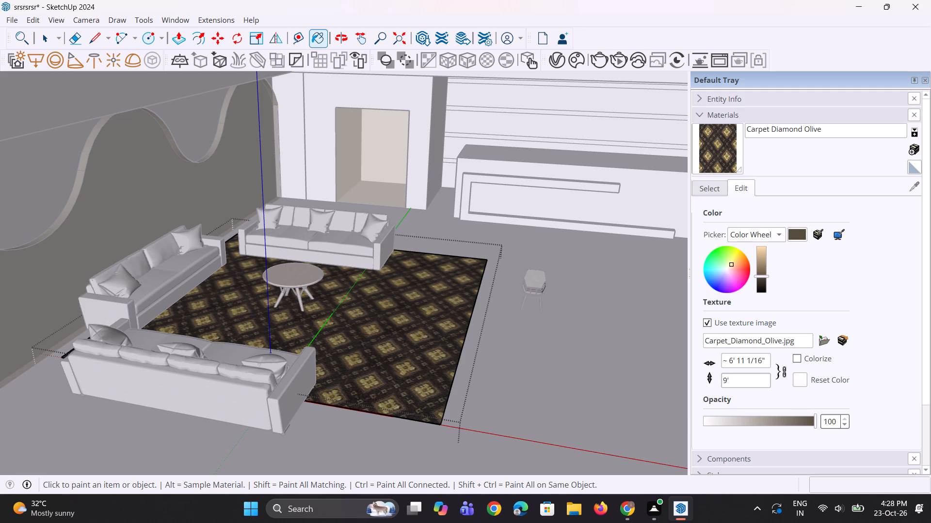
# Finish editing inside the rug and return to the whole model.
pyautogui.scroll(-6, 733, 376)
pyautogui.scroll(-14, 572, 385)
pyautogui.press('space')
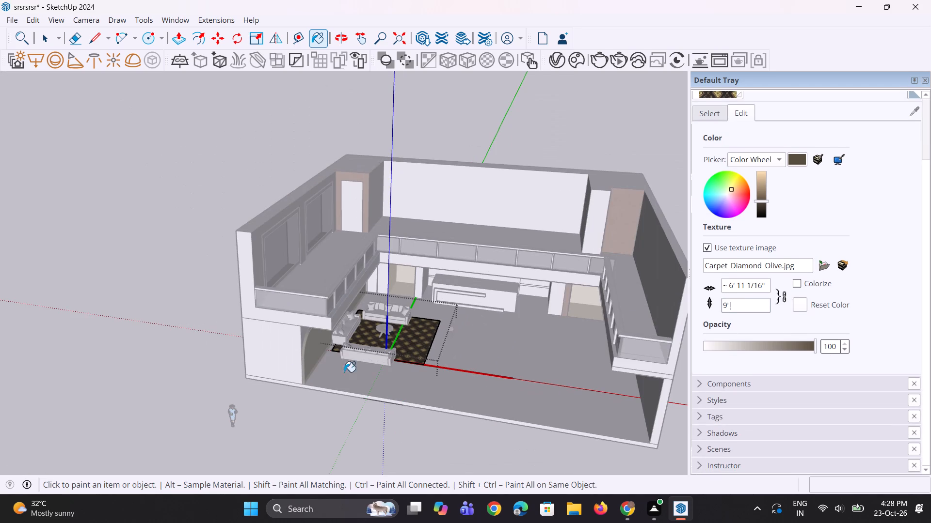
pyautogui.press('space')
pyautogui.press('space')
pyautogui.tripleClick(306, 409)
pyautogui.press('space')
pyautogui.press('space')
pyautogui.tripleClick(296, 415)
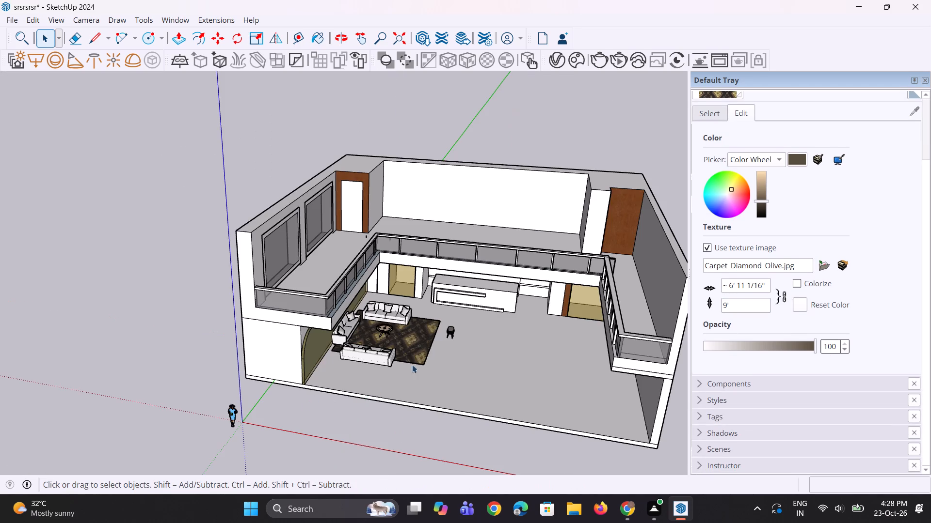
pyautogui.scroll(5, 429, 328)
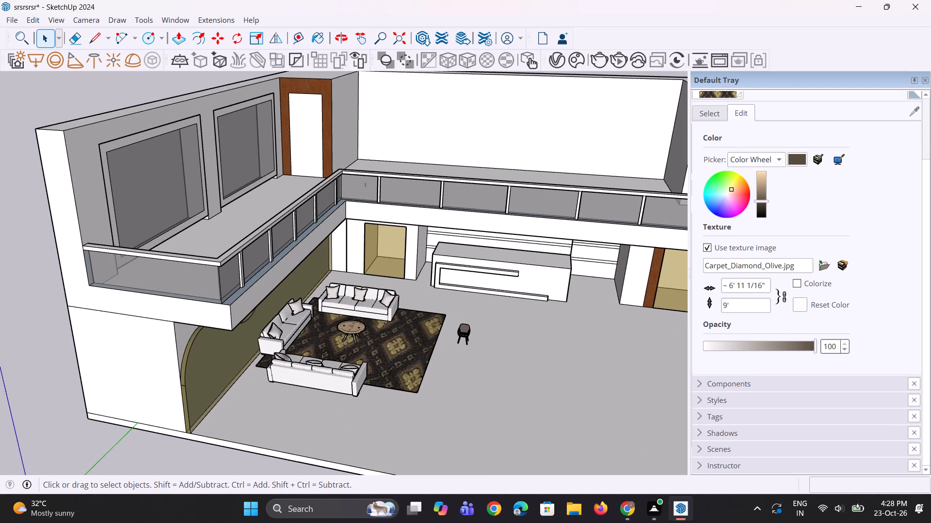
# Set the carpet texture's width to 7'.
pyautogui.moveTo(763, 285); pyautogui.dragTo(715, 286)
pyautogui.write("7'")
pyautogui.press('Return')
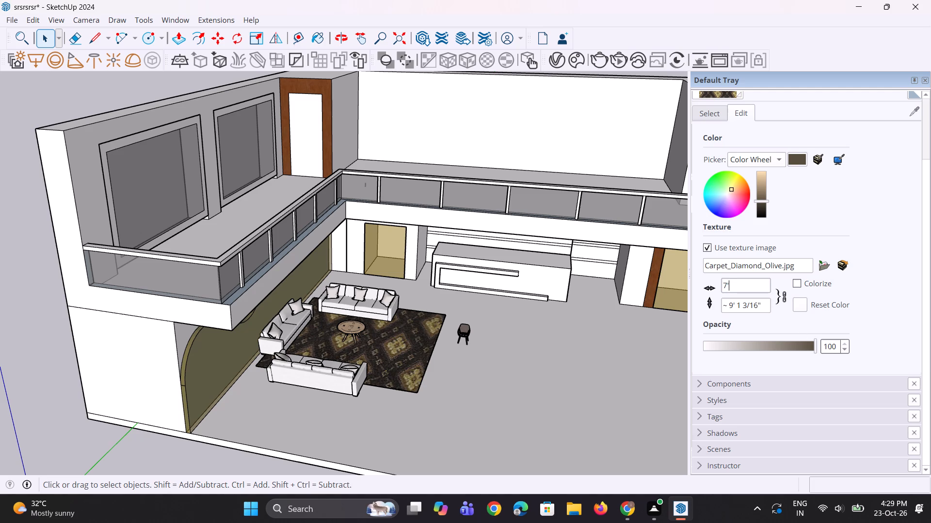
# Set the carpet texture's height to 3'.
pyautogui.moveTo(762, 306); pyautogui.dragTo(728, 310)
pyautogui.write("3'")
pyautogui.scroll(-3, 441, 357)
pyautogui.press('space')
pyautogui.press('space')
pyautogui.click(198, 479)
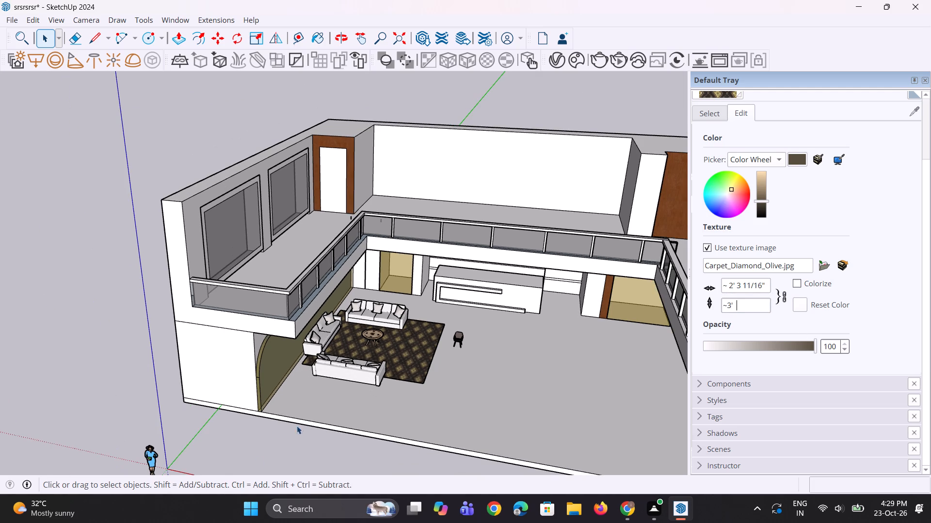
# Examine the patterned rug and chair on the ground floor and the potted plants standing outside the building.
pyautogui.scroll(3, 419, 318)
pyautogui.scroll(-8, 401, 333)
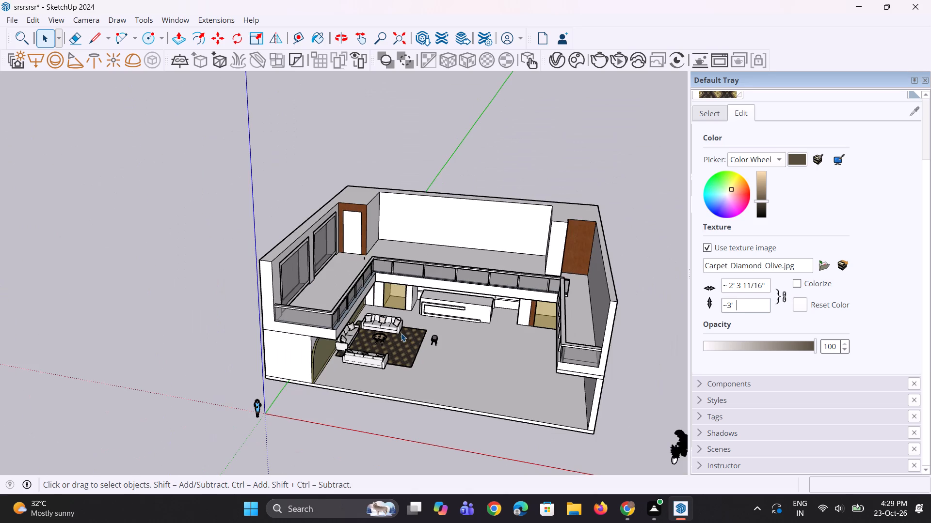
pyautogui.scroll(2, 429, 358)
pyautogui.scroll(-3, 426, 358)
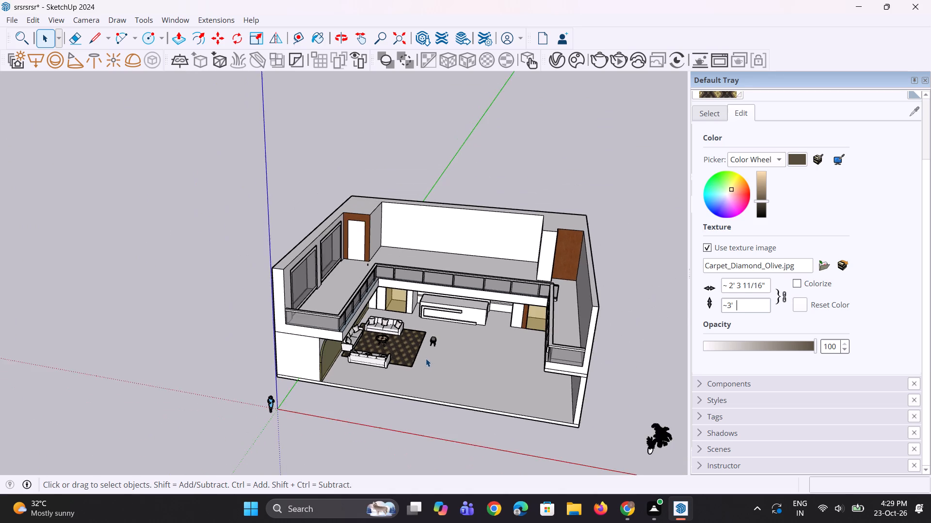
pyautogui.scroll(1, 417, 353)
pyautogui.moveTo(417, 352); pyautogui.dragTo(408, 337, button='middle')
pyautogui.scroll(-4, 408, 337)
pyautogui.scroll(4, 408, 337)
pyautogui.click(435, 343)
pyautogui.scroll(3, 434, 346)
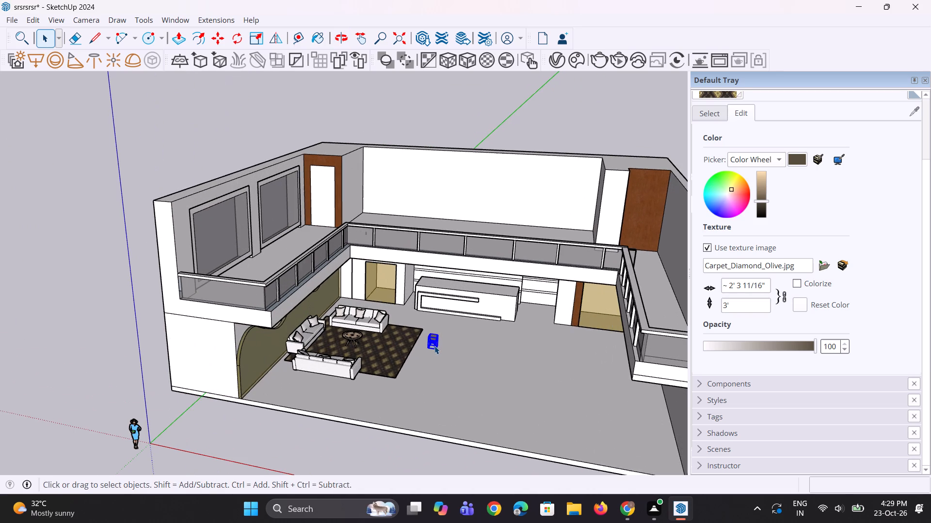
pyautogui.scroll(-5, 434, 349)
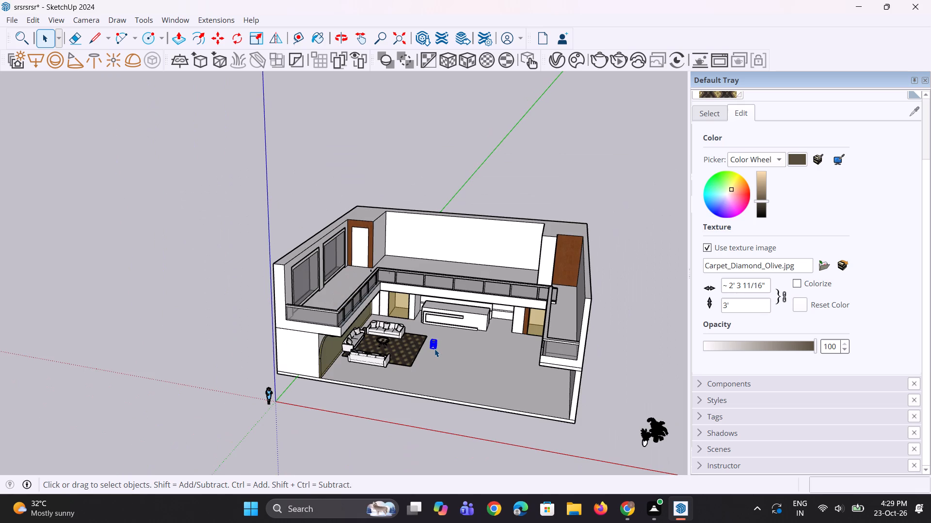
pyautogui.scroll(-4, 352, 328)
pyautogui.press('space')
pyautogui.press('space')
pyautogui.click(607, 353)
pyautogui.scroll(5, 573, 422)
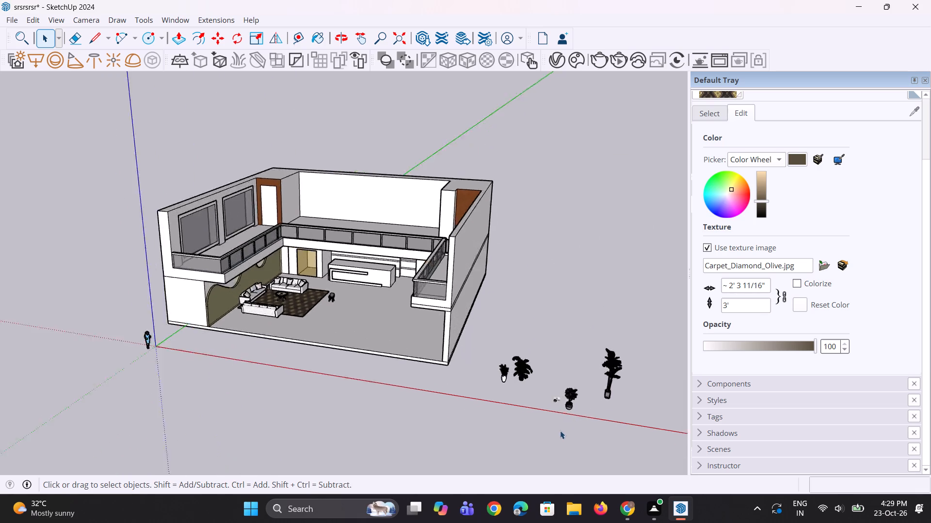
pyautogui.scroll(2, 560, 431)
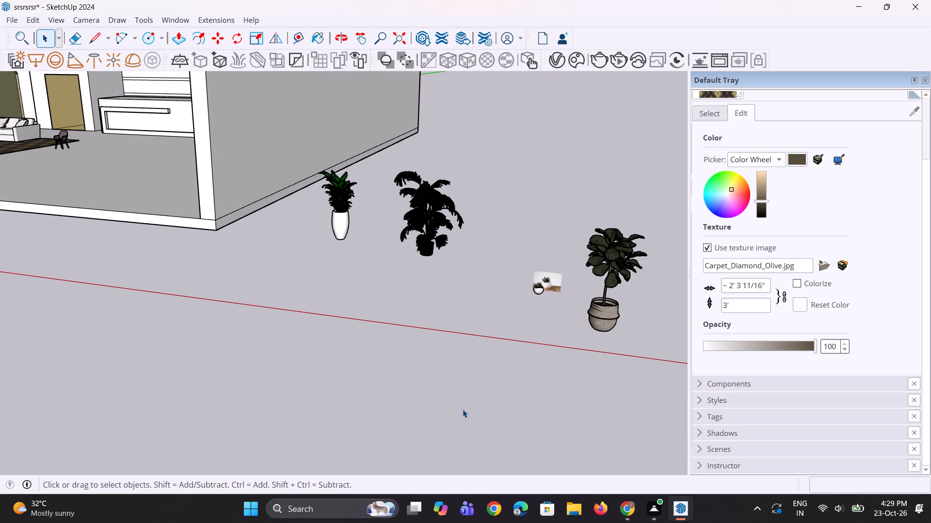
# Move the dark palm plant from outside the building onto the upper-floor balcony, beside the front corner of the glass railing.
pyautogui.scroll(-3, 463, 406)
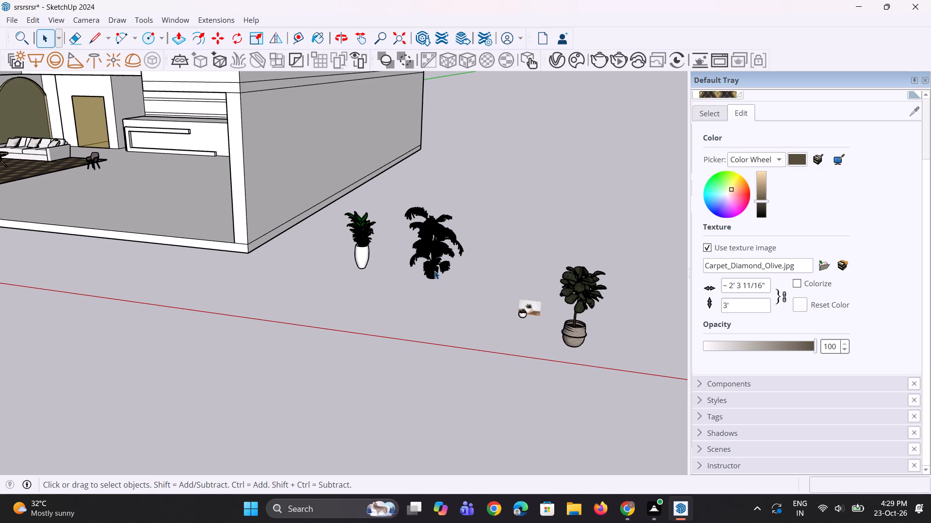
pyautogui.click(434, 271)
pyautogui.press('m')
pyautogui.click(459, 287)
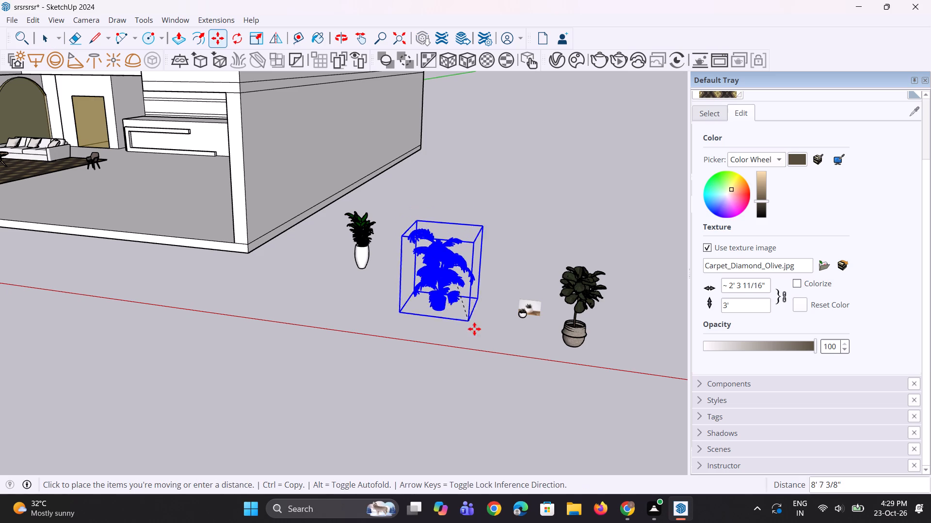
pyautogui.scroll(-16, 497, 343)
pyautogui.scroll(4, 298, 219)
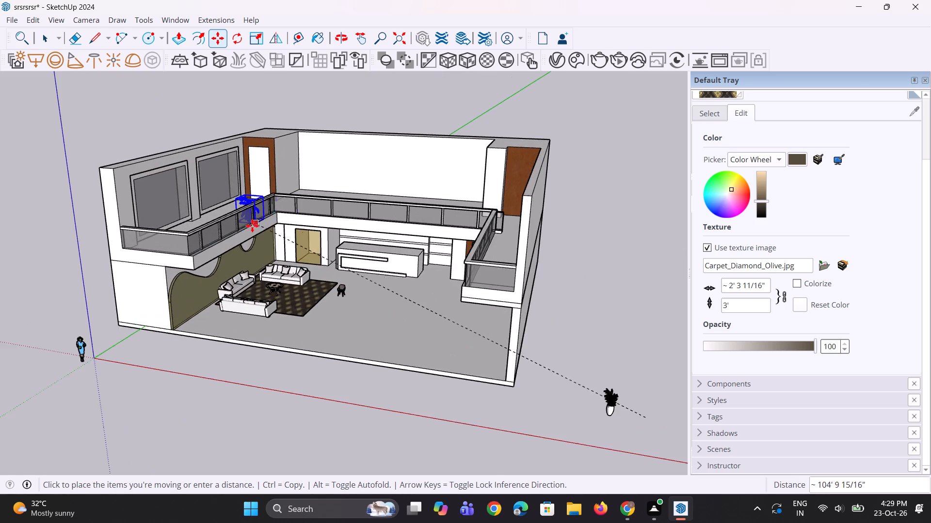
pyautogui.scroll(4, 247, 229)
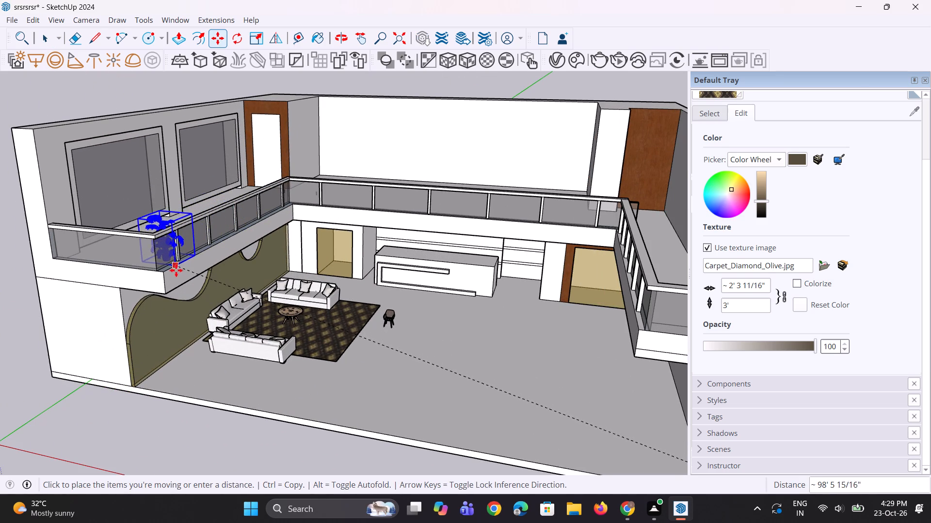
pyautogui.click(172, 272)
pyautogui.moveTo(178, 276); pyautogui.dragTo(242, 308, button='middle')
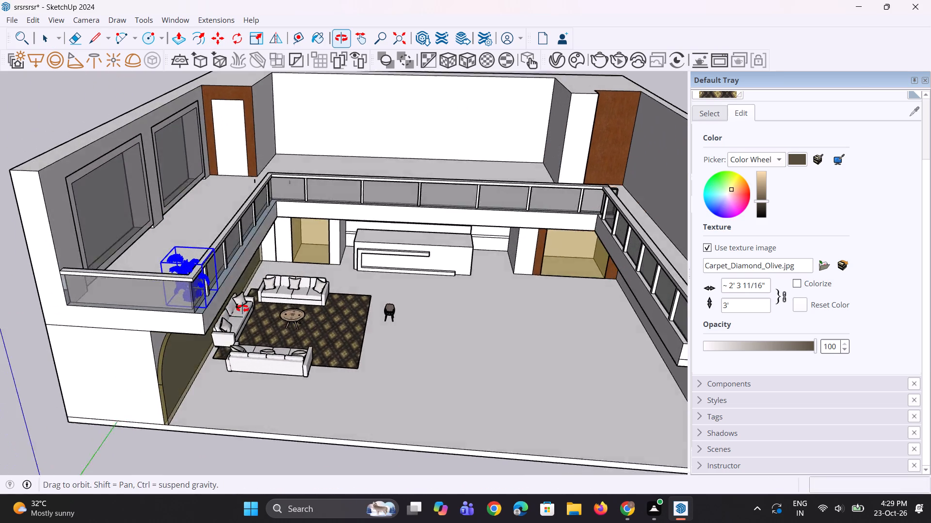
pyautogui.moveTo(242, 308); pyautogui.dragTo(264, 304, button='middle')
pyautogui.scroll(13, 216, 289)
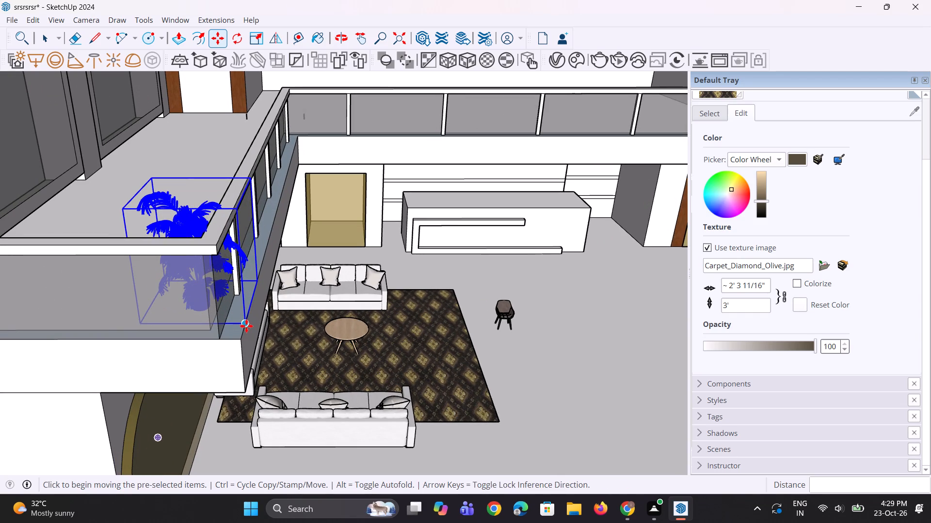
pyautogui.click(246, 326)
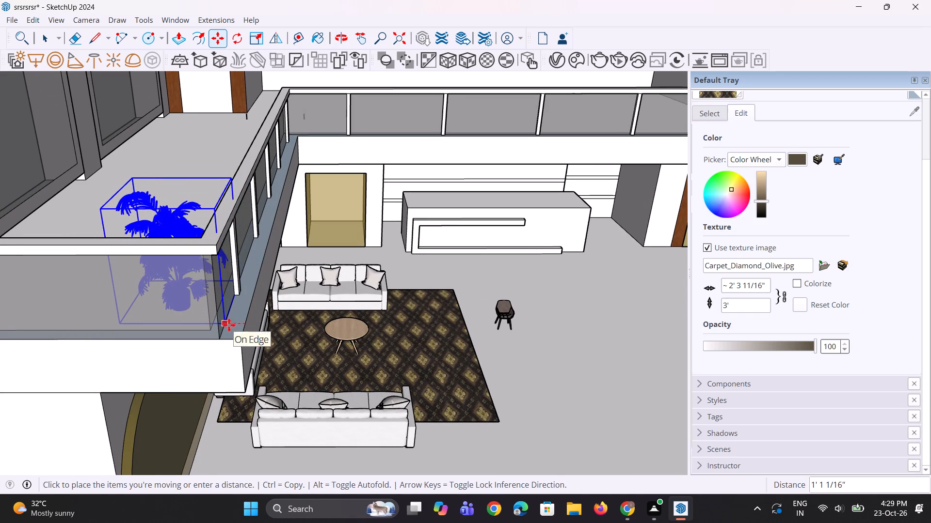
pyautogui.click(236, 327)
# Scale the balcony palm plant up uniformly by a factor of about 1.19 and deselect it.
pyautogui.press('s')
pyautogui.scroll(1, 195, 223)
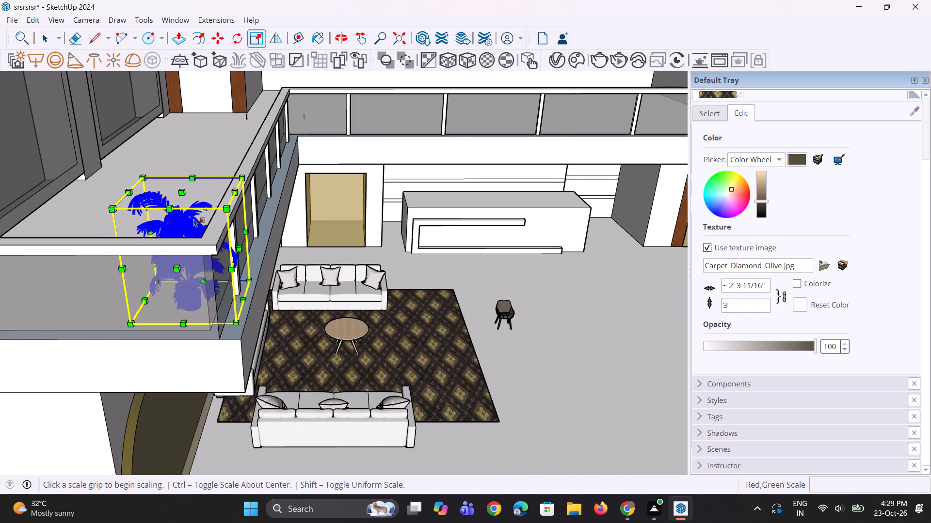
pyautogui.scroll(1, 193, 218)
pyautogui.click(132, 169)
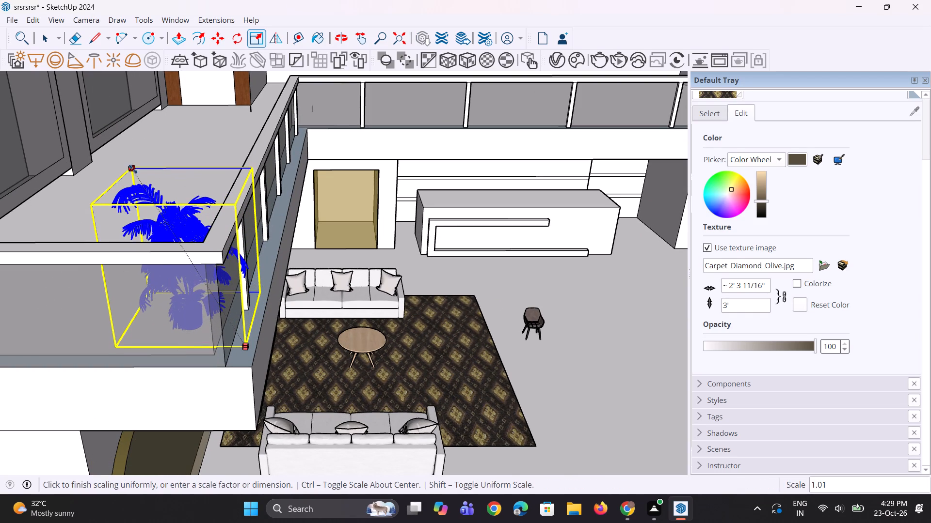
pyautogui.click(137, 125)
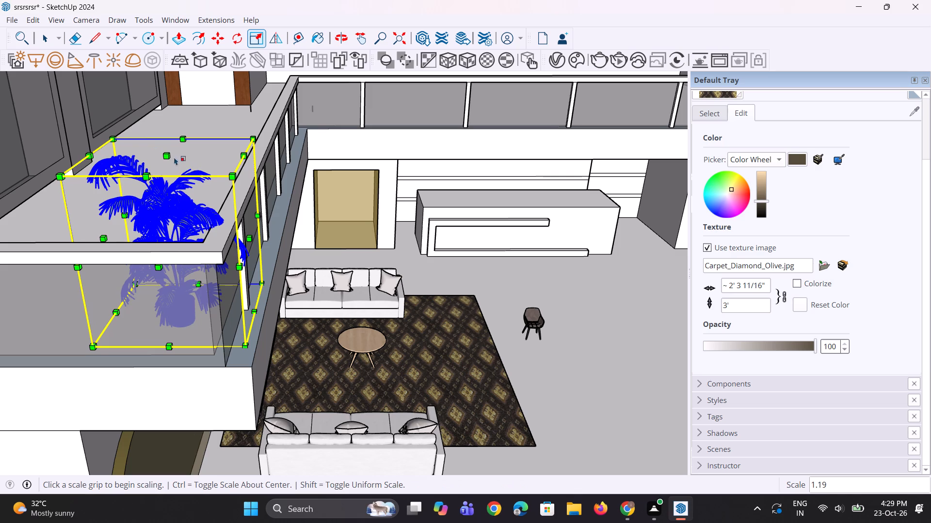
pyautogui.click(171, 155)
pyautogui.press('Escape')
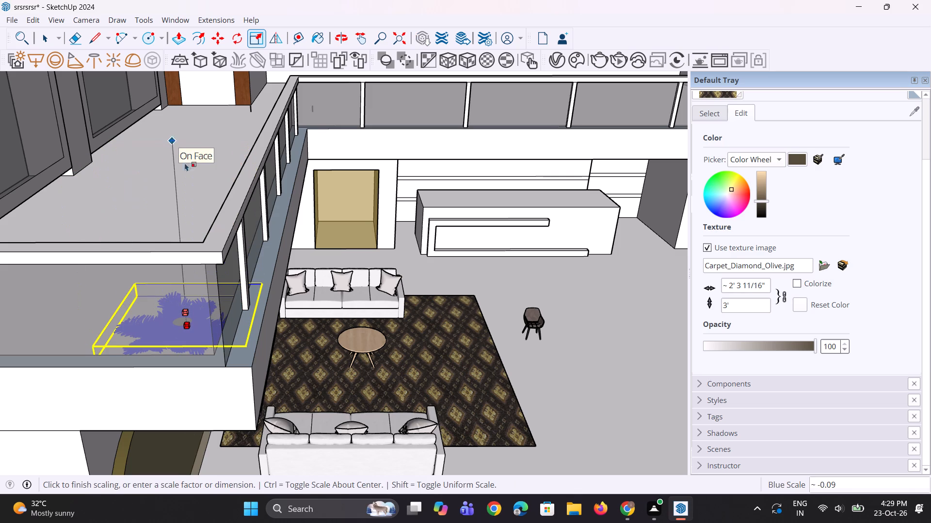
pyautogui.scroll(-5, 244, 278)
pyautogui.moveTo(235, 279); pyautogui.dragTo(185, 284, button='middle')
pyautogui.press('space')
pyautogui.press('space')
pyautogui.press('space')
pyautogui.scroll(-3, 220, 316)
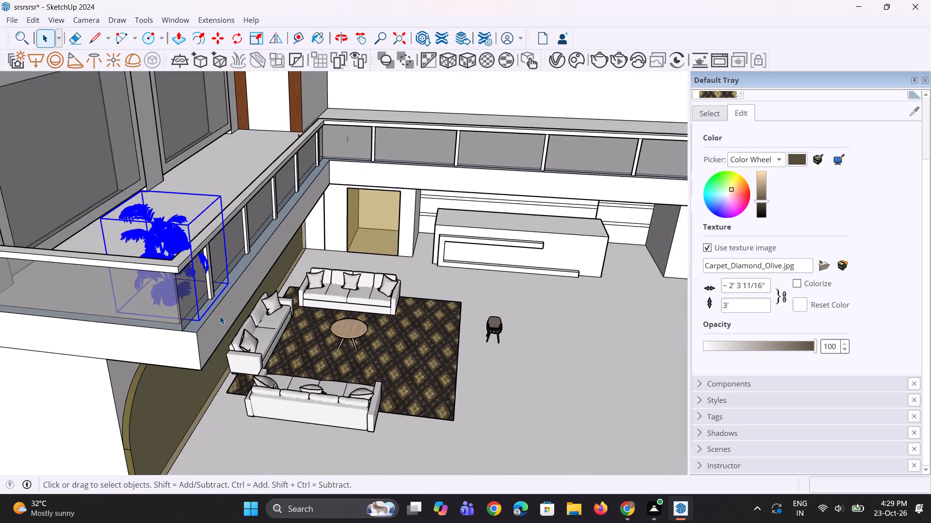
pyautogui.scroll(-7, 220, 316)
pyautogui.press('space')
pyautogui.doubleClick(155, 437)
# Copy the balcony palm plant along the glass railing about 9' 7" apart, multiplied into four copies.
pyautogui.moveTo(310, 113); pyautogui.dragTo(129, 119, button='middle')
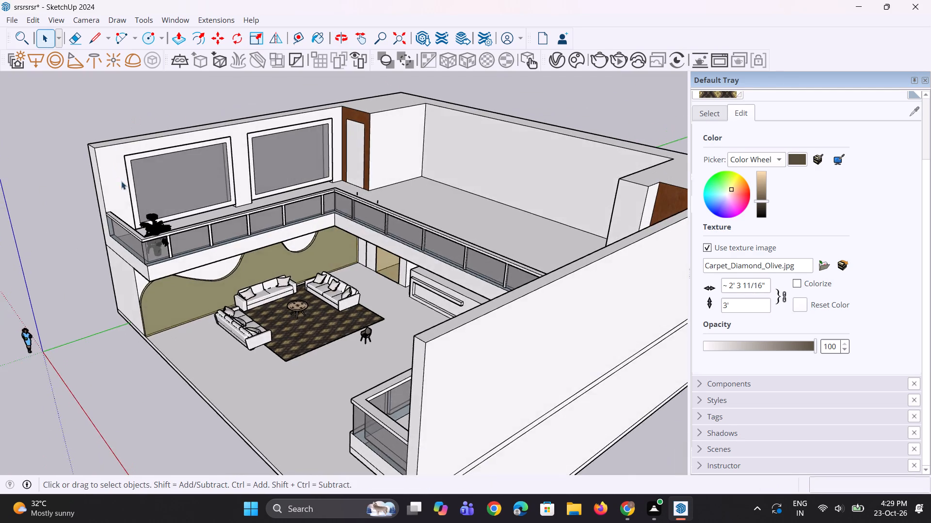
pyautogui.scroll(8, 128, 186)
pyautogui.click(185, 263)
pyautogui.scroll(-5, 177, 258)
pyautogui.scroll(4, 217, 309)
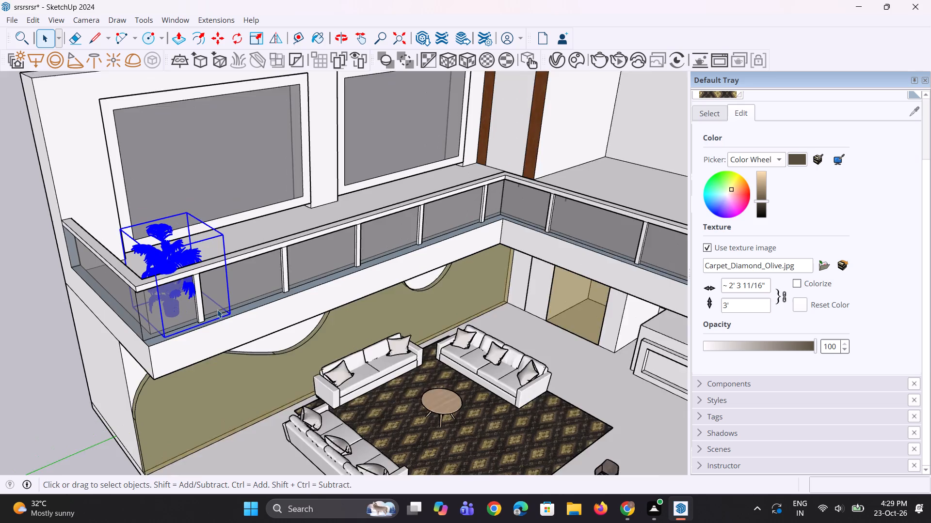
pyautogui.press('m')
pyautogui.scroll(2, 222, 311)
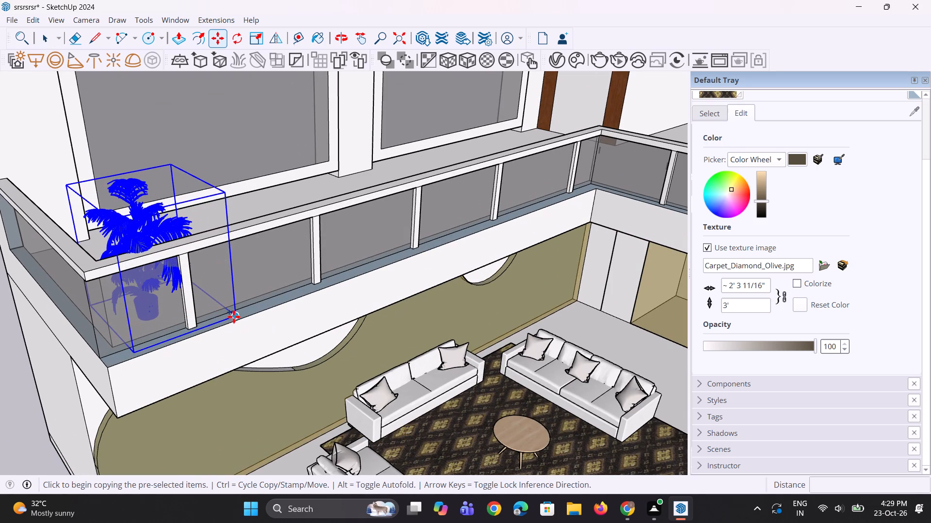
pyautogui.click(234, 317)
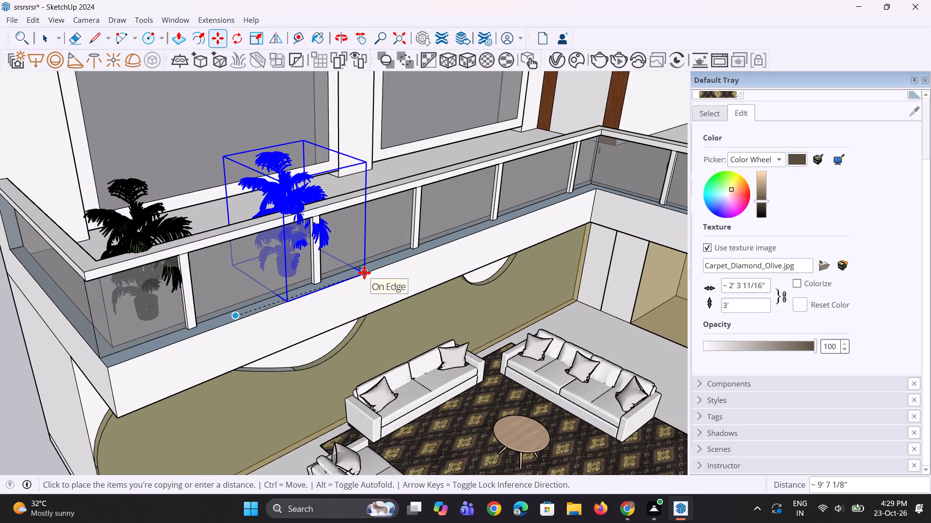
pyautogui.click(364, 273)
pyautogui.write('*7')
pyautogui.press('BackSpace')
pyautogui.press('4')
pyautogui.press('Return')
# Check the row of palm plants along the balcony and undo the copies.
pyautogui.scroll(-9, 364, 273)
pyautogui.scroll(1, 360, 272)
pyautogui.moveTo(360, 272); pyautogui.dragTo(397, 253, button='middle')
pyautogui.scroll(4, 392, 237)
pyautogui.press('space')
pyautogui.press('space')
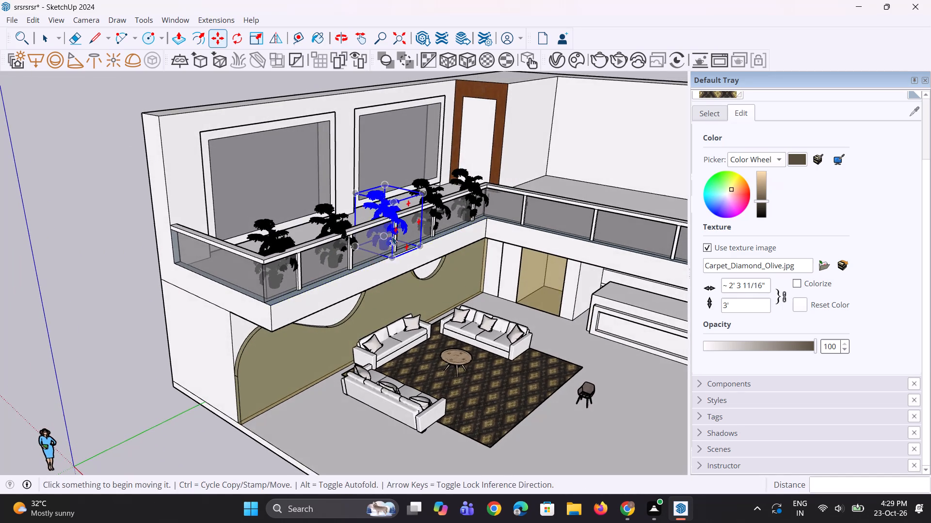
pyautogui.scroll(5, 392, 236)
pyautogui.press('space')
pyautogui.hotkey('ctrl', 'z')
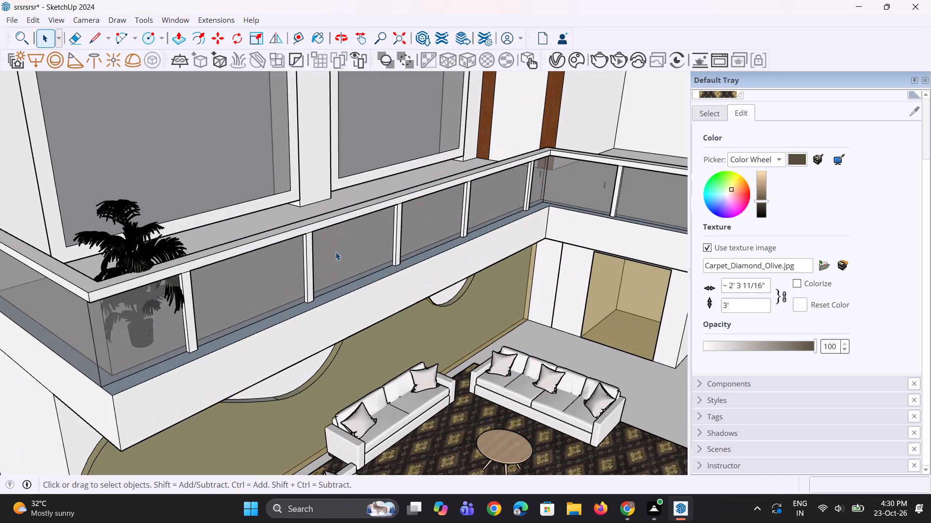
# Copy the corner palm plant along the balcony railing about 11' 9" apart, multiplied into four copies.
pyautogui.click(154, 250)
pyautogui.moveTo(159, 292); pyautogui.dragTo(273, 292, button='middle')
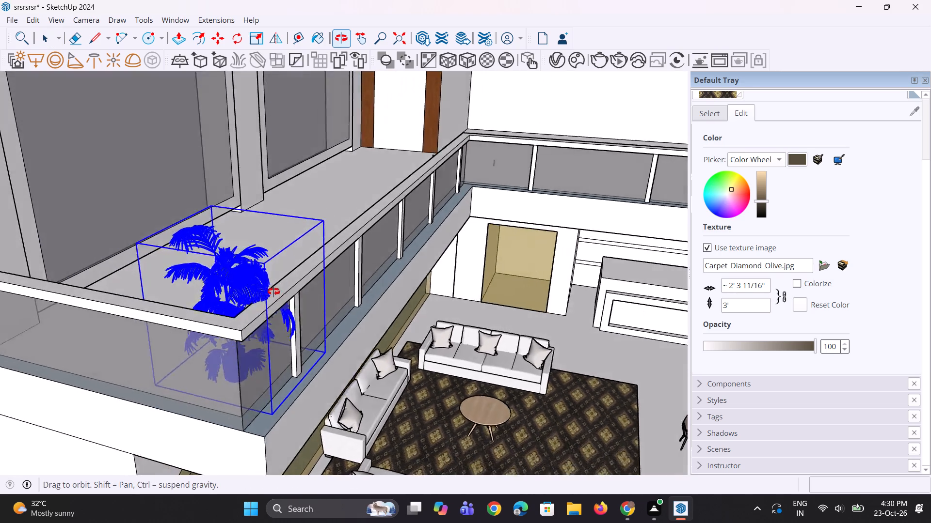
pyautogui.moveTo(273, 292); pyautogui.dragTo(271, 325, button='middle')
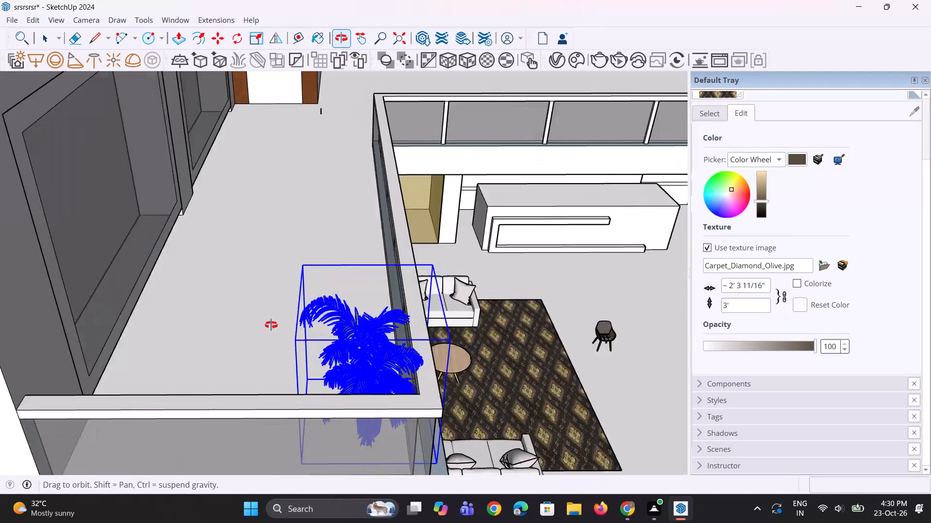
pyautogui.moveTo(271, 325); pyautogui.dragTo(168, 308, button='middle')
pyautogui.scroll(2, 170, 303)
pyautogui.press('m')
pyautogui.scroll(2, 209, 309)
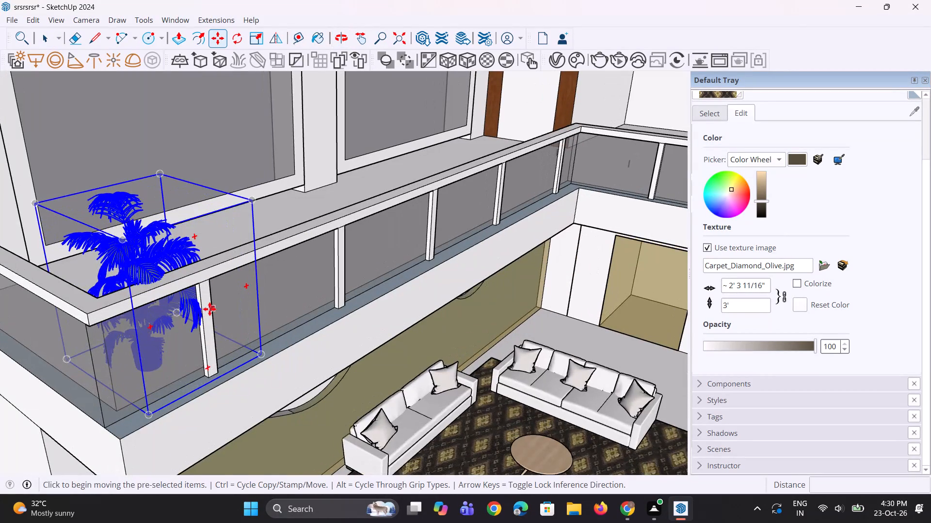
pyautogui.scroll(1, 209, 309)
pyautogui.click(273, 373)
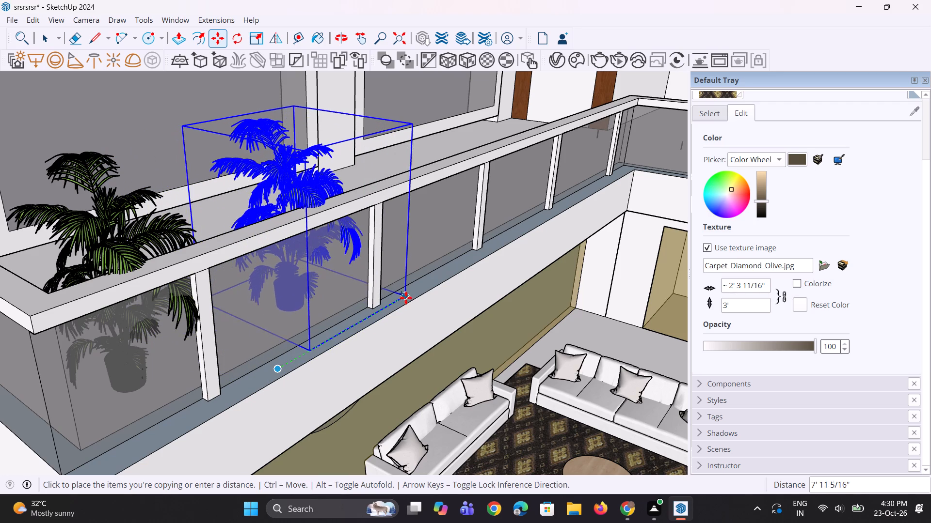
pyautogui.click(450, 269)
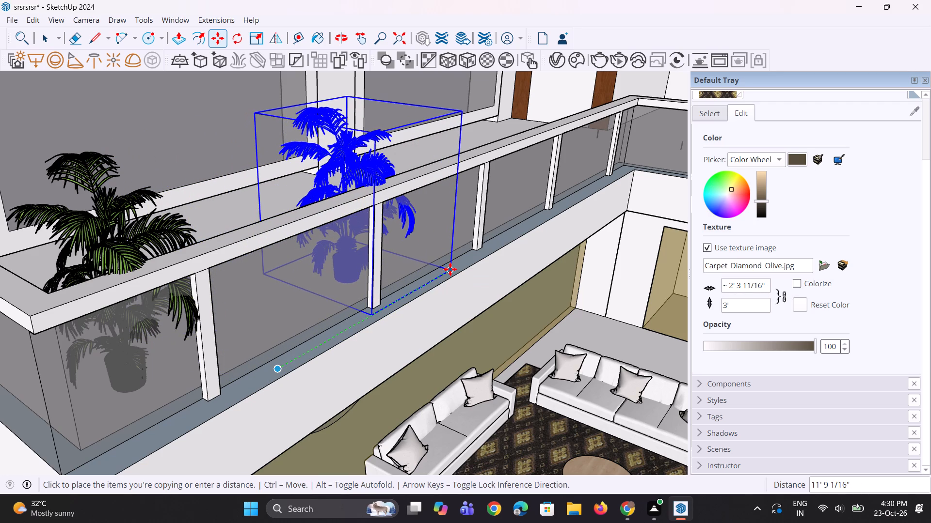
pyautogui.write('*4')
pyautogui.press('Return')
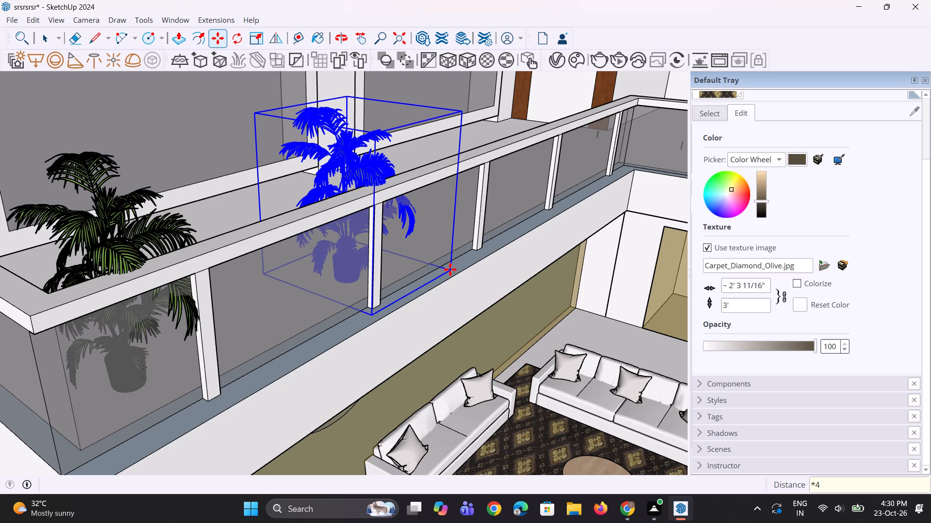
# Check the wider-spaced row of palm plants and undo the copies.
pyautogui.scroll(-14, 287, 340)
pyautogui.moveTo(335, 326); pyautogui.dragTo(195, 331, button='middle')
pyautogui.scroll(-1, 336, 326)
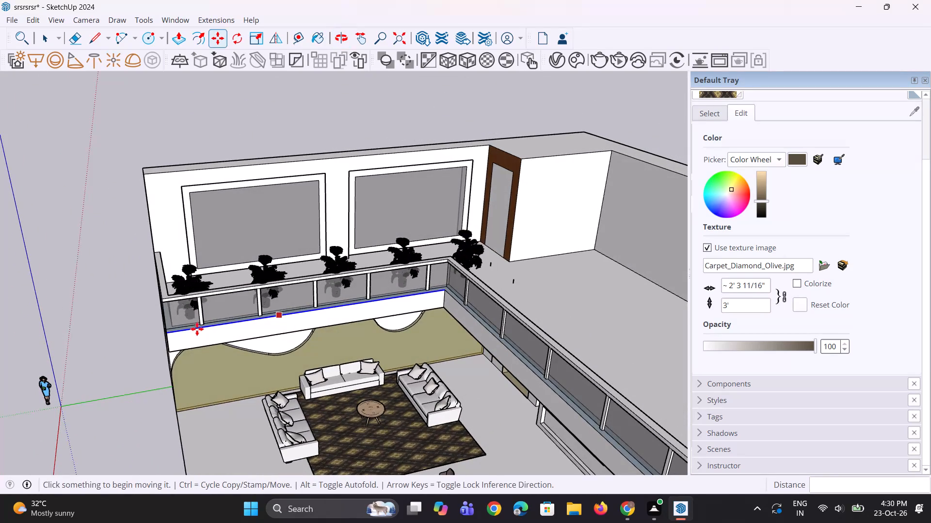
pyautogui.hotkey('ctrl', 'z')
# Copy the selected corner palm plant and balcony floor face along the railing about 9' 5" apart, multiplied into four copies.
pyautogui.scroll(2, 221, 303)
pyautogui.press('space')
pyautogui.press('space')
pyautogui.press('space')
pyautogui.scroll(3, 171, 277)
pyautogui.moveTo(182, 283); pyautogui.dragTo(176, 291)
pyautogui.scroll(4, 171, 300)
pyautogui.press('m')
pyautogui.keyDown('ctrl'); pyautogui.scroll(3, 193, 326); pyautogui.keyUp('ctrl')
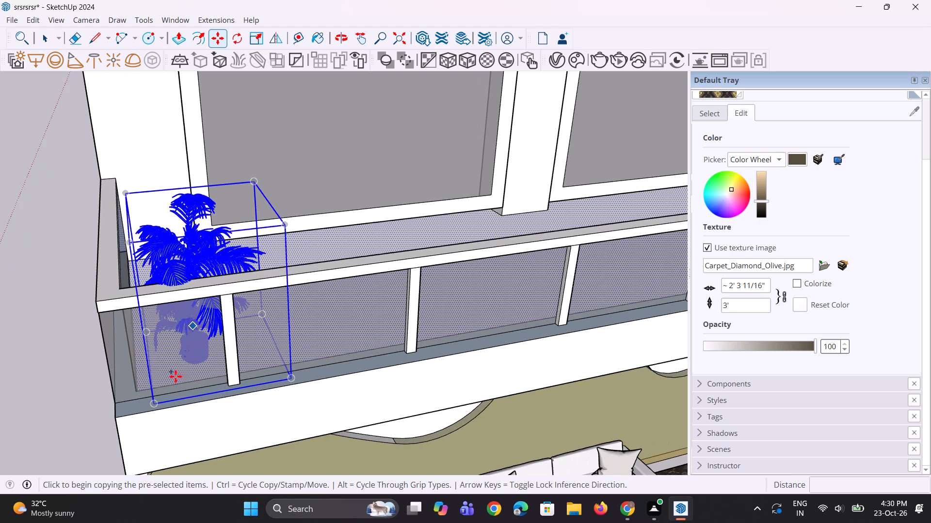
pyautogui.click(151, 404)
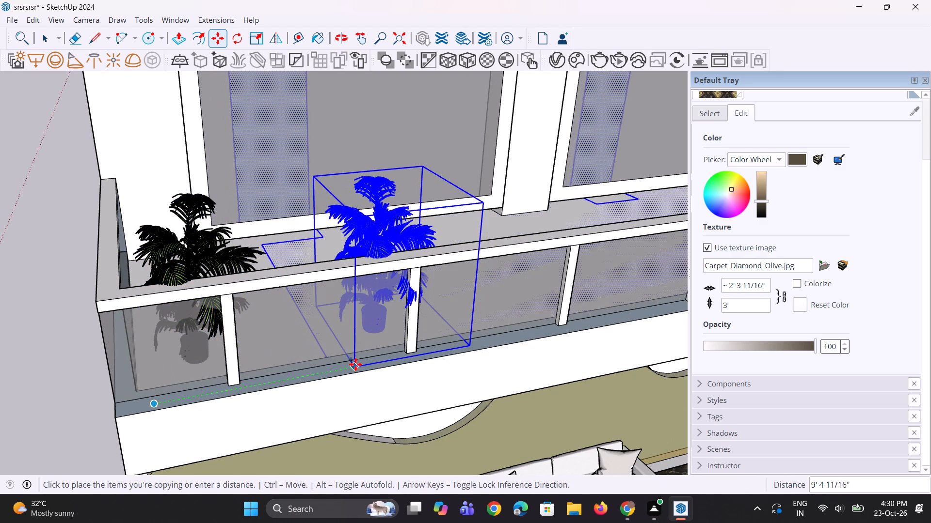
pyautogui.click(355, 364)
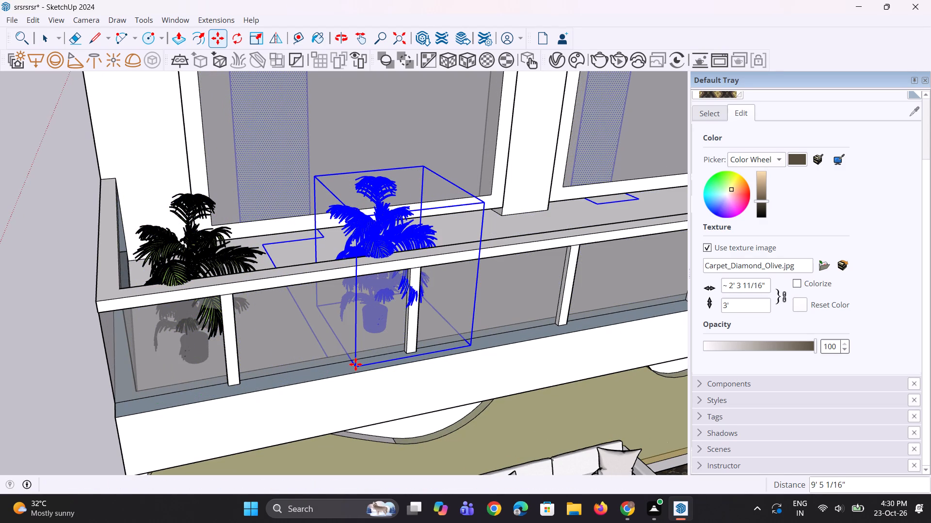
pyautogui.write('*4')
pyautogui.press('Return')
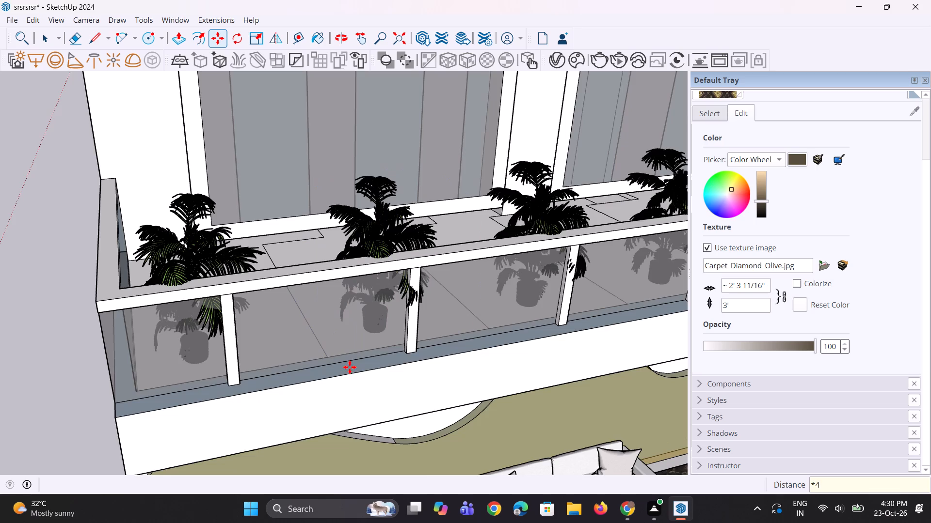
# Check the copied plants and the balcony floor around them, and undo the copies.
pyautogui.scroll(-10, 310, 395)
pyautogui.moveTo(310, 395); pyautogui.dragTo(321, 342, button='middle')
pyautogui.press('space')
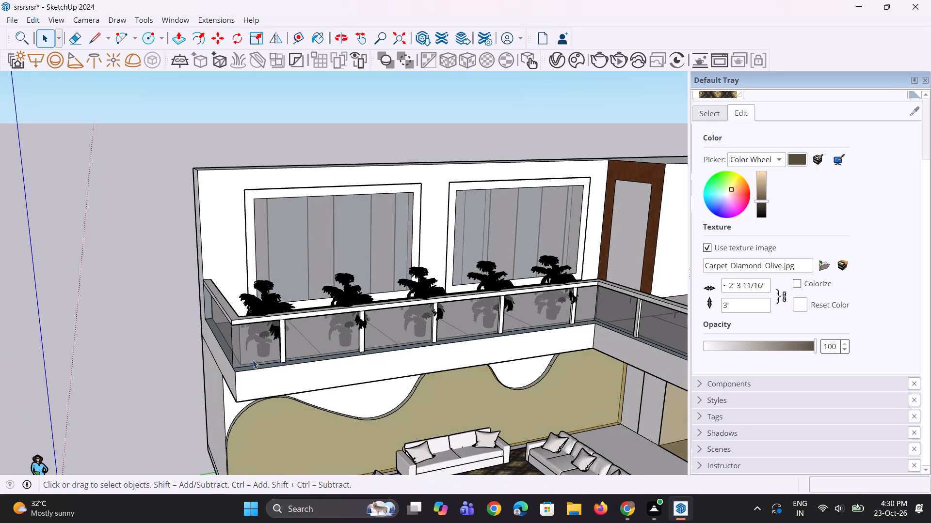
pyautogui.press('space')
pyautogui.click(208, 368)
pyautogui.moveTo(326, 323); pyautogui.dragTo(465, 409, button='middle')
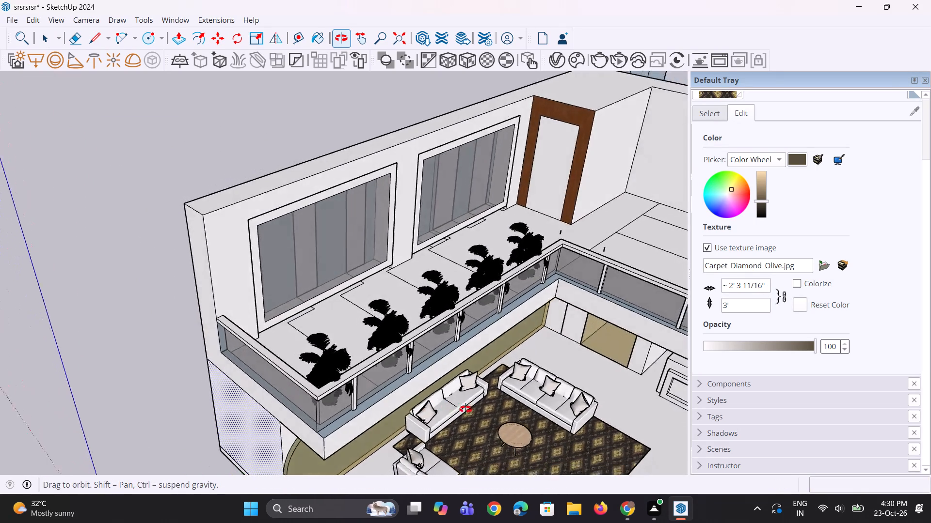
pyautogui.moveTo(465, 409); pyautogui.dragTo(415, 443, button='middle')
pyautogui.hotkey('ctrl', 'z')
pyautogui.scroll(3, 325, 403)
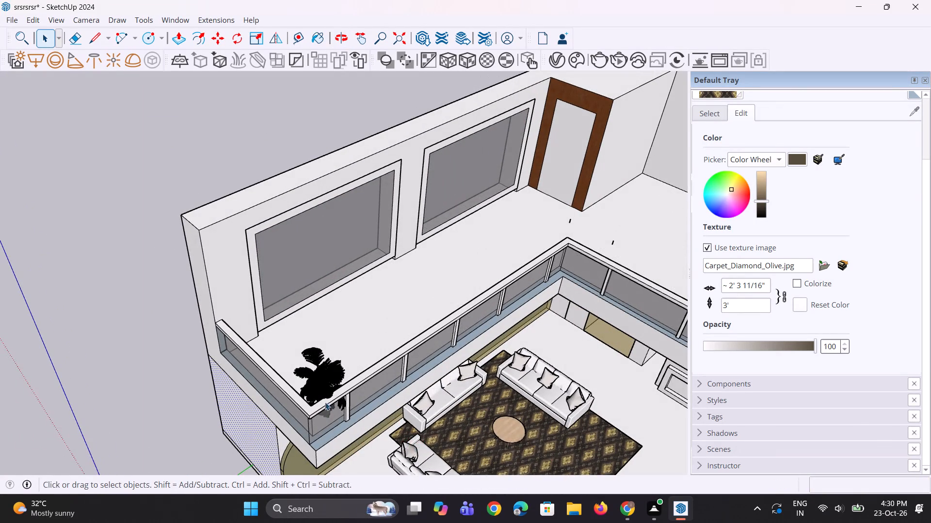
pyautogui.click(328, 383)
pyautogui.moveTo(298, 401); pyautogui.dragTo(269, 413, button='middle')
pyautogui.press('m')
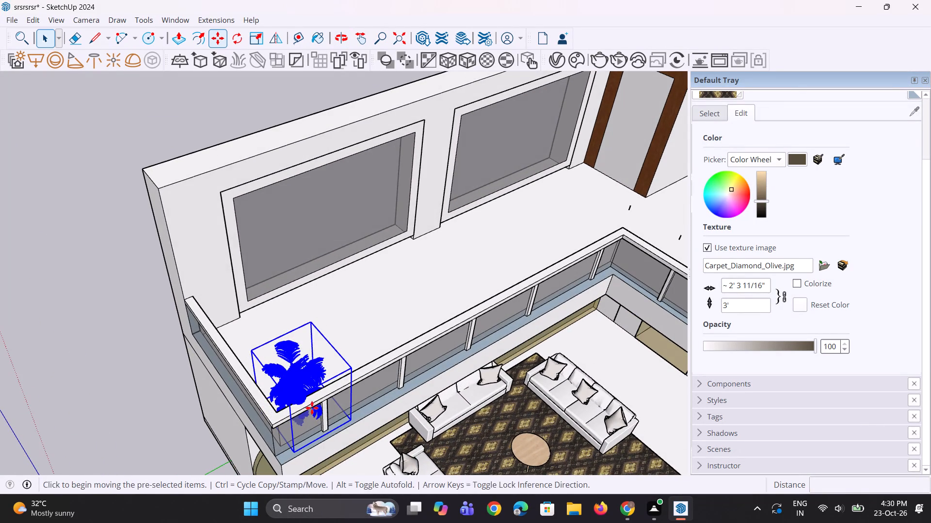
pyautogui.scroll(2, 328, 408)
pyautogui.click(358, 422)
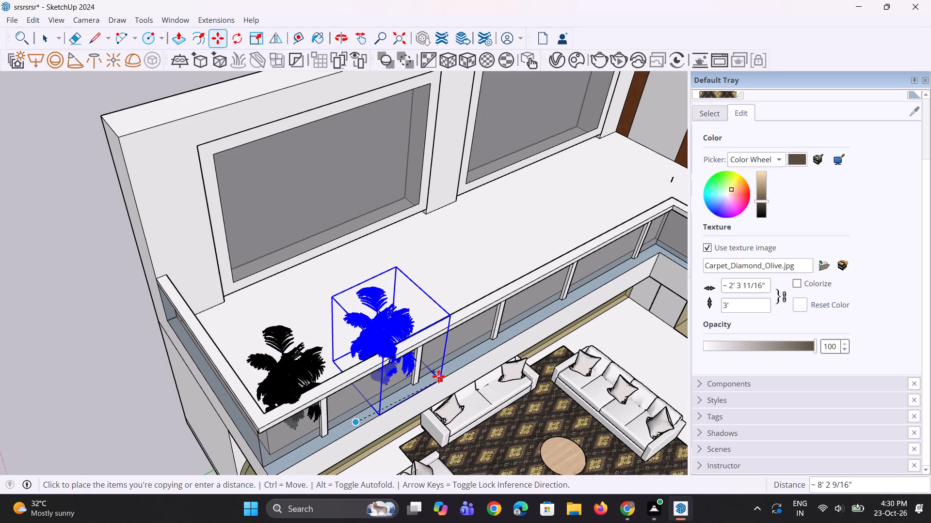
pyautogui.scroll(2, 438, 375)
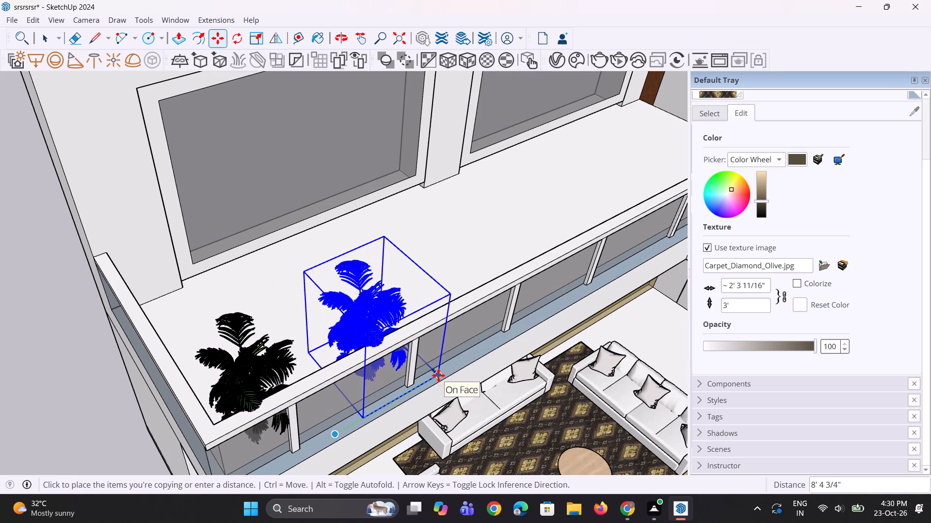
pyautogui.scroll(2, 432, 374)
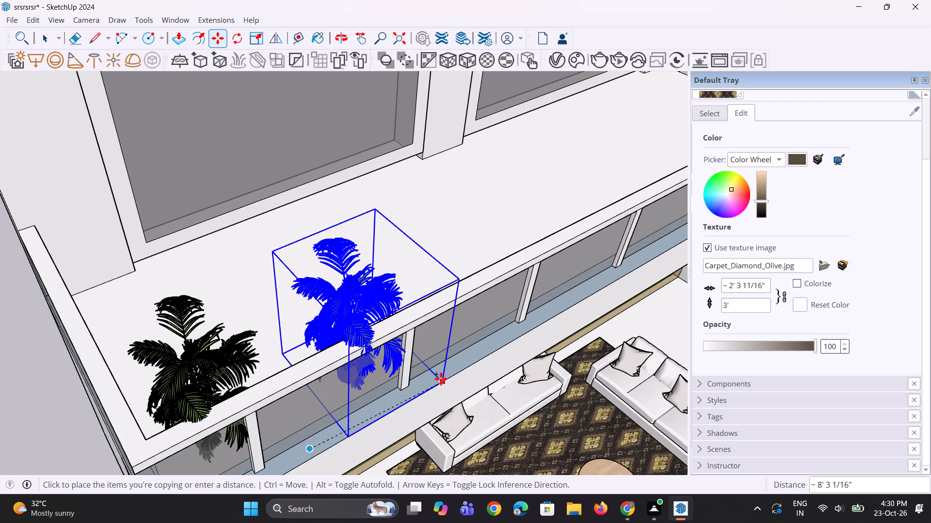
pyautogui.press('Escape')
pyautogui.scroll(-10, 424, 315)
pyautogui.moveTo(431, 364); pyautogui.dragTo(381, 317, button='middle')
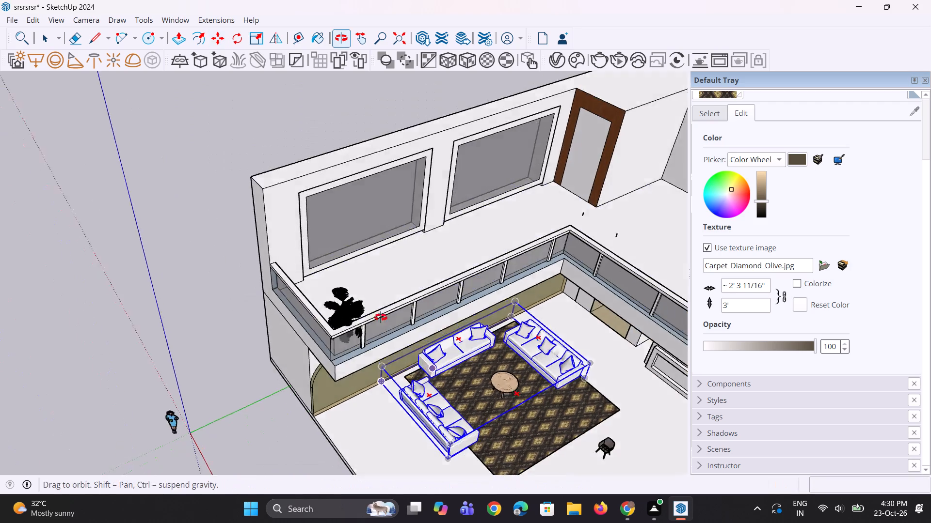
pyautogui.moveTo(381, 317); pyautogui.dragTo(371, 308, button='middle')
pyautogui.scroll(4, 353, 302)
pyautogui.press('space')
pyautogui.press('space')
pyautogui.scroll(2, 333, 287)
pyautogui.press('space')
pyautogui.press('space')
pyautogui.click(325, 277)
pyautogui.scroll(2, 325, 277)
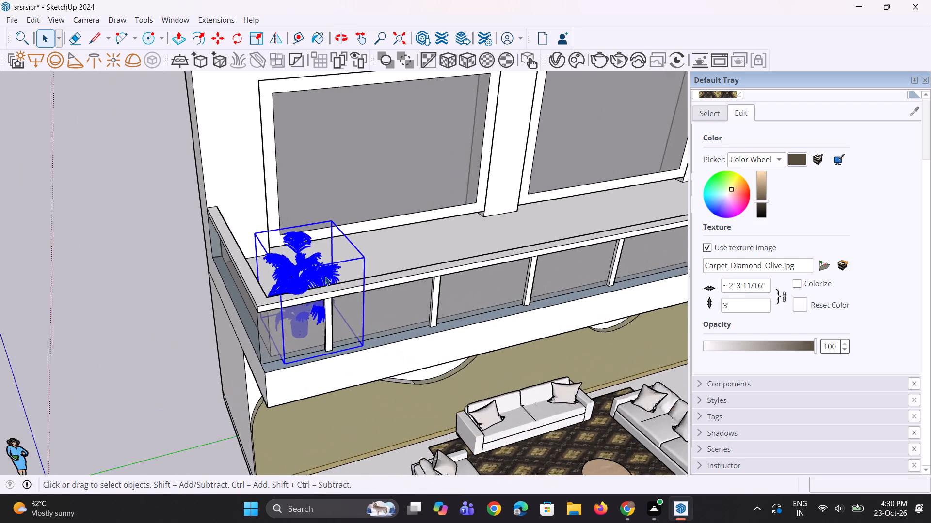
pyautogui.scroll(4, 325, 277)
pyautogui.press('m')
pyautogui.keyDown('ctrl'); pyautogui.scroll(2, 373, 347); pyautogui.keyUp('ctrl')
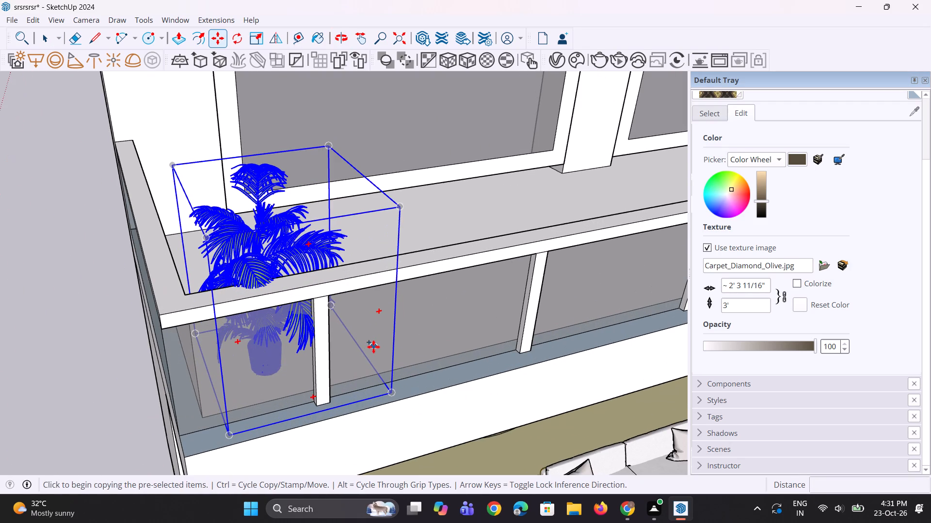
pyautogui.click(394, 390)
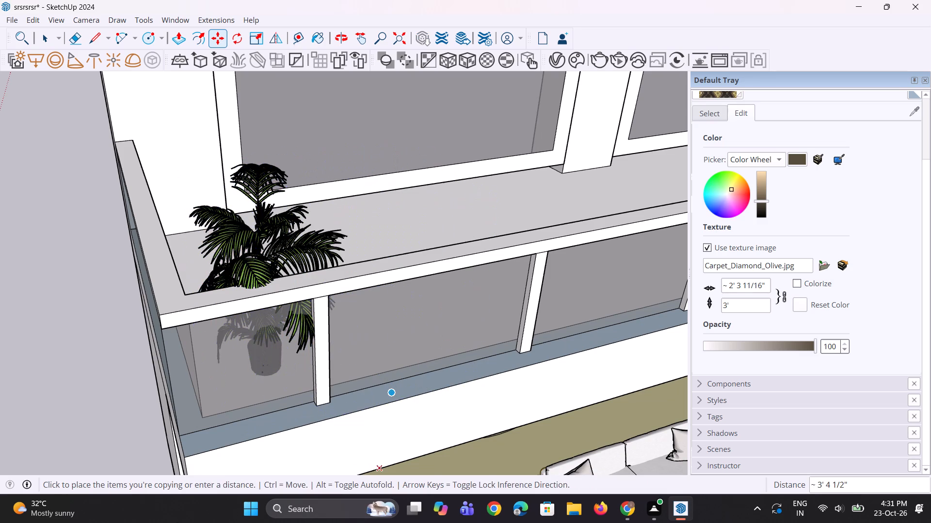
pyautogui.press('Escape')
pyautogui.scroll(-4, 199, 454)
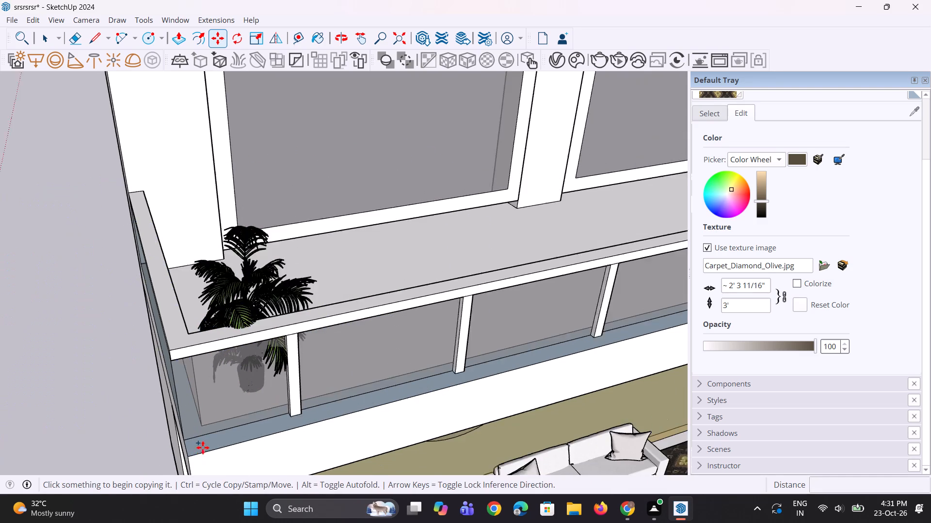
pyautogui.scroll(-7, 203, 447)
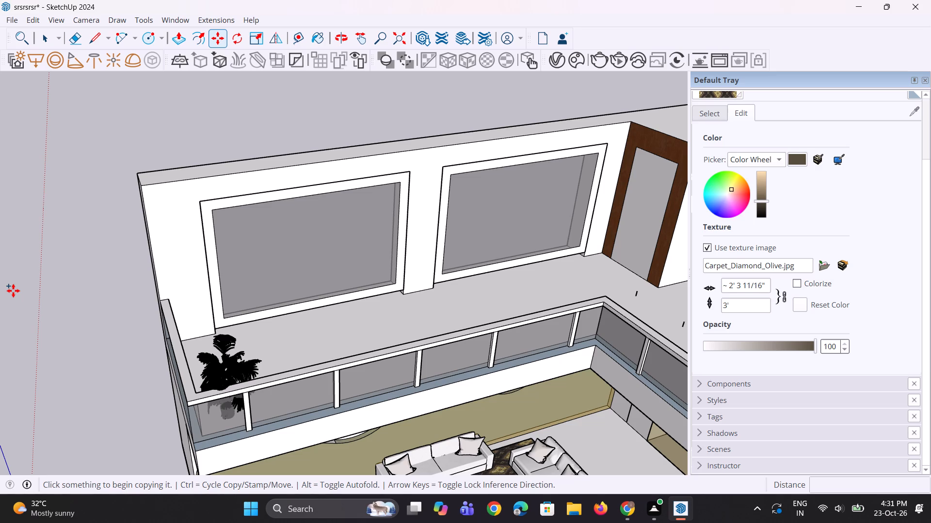
# Copy the corner palm plant along the balcony railing about 10' apart, multiplied into four copies.
pyautogui.scroll(-4, 0, 104)
pyautogui.scroll(-3, 0, 146)
pyautogui.press('space')
pyautogui.press('space')
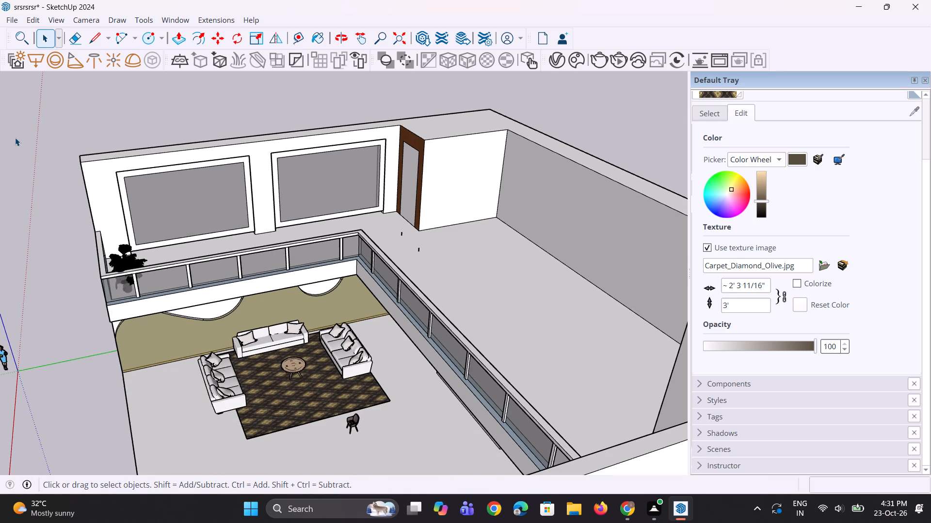
pyautogui.press('space')
pyautogui.press('space')
pyautogui.click(42, 200)
pyautogui.scroll(7, 99, 236)
pyautogui.click(135, 275)
pyautogui.scroll(2, 144, 318)
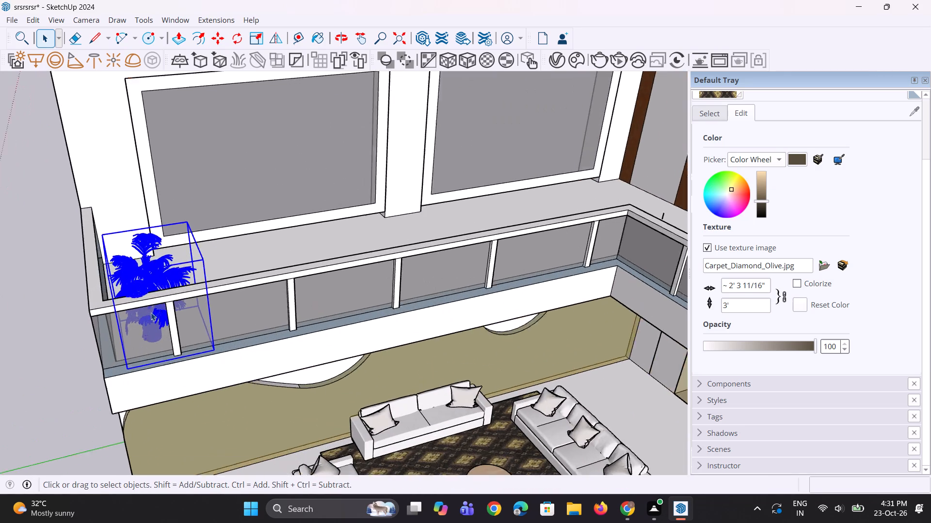
pyautogui.scroll(3, 151, 312)
pyautogui.press('m')
pyautogui.scroll(1, 202, 350)
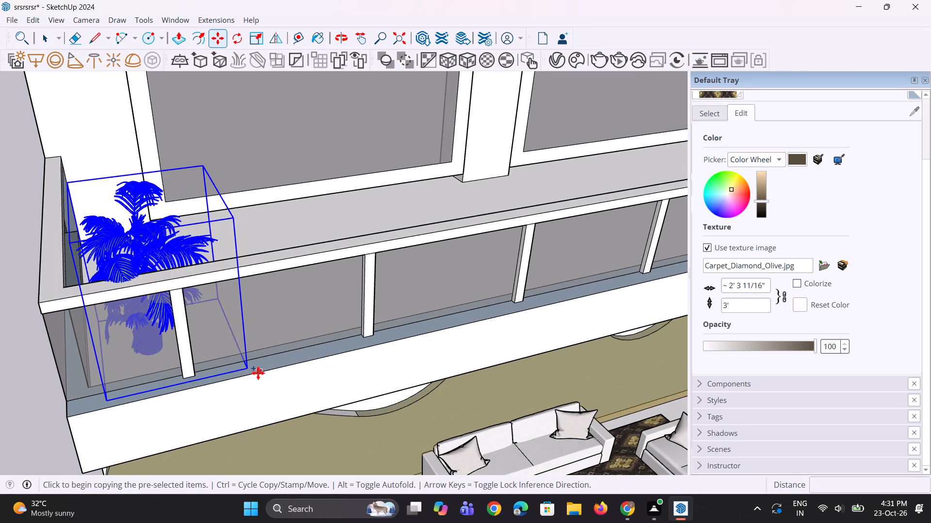
pyautogui.click(243, 373)
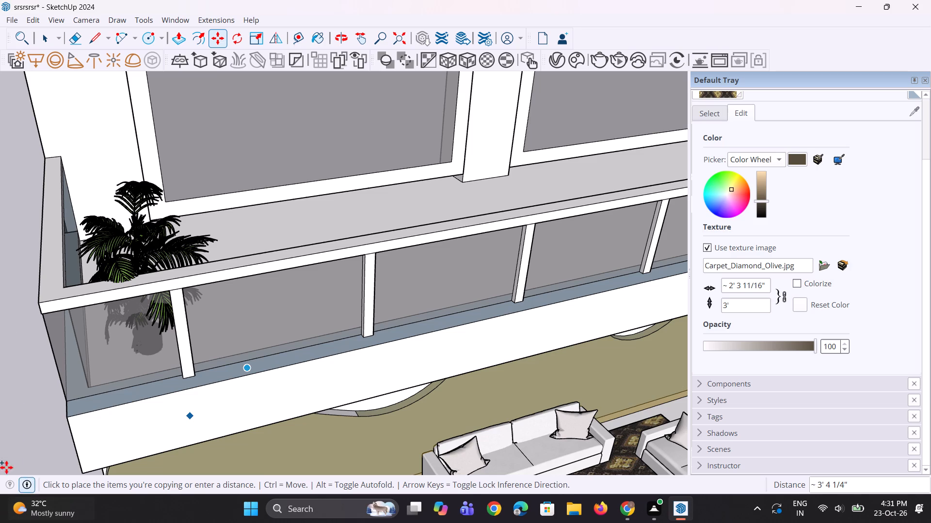
pyautogui.press('Escape')
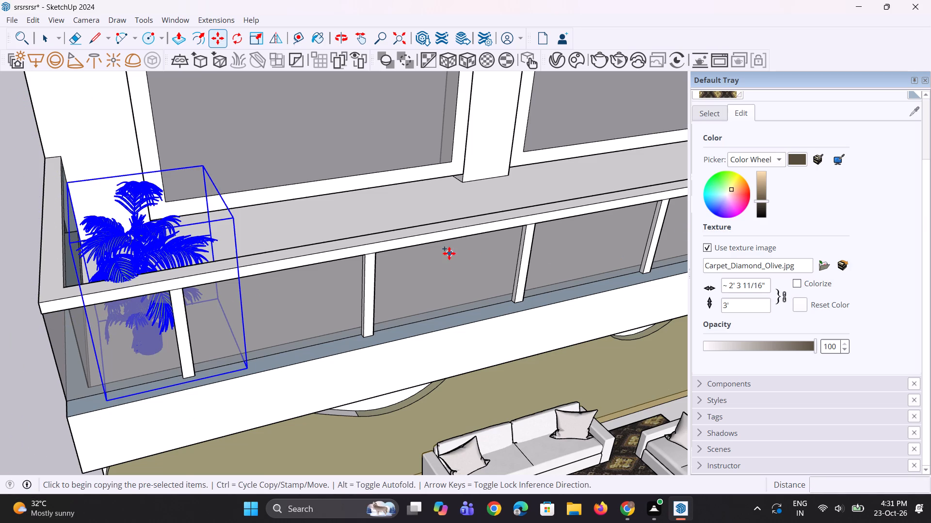
pyautogui.scroll(-8, 449, 253)
pyautogui.moveTo(400, 235); pyautogui.dragTo(331, 167, button='middle')
pyautogui.scroll(4, 319, 282)
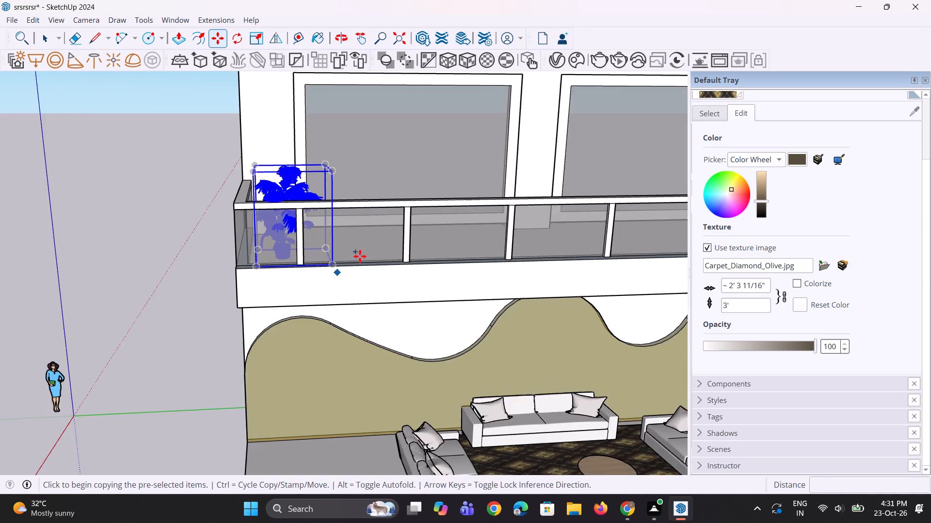
pyautogui.scroll(2, 360, 256)
pyautogui.click(324, 264)
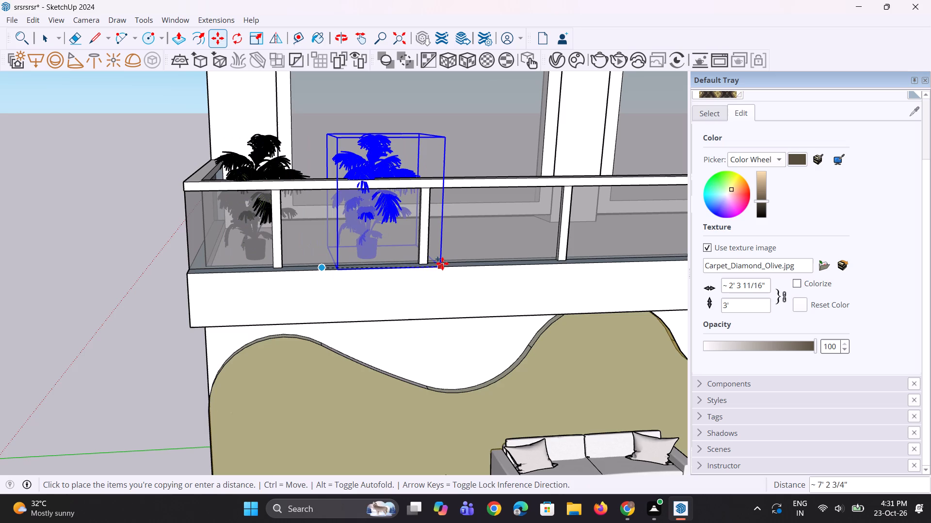
pyautogui.scroll(8, 436, 261)
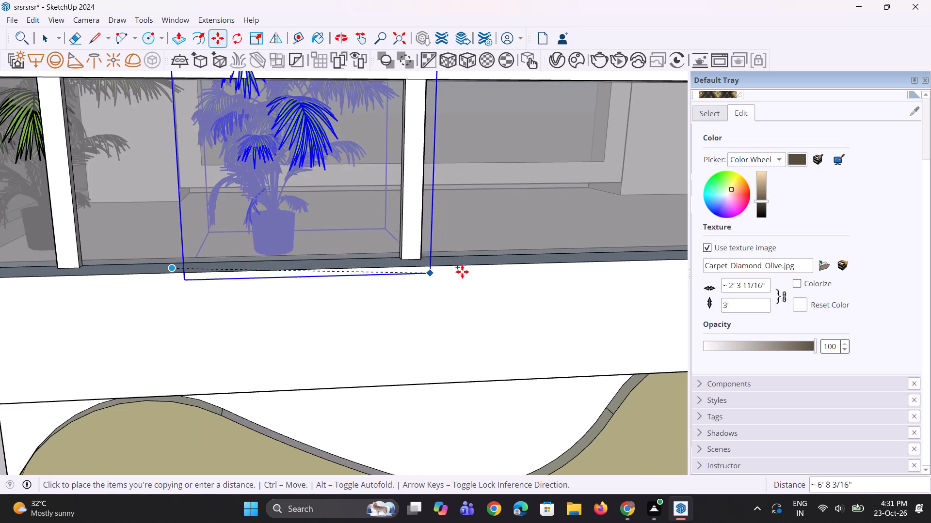
pyautogui.click(548, 258)
pyautogui.write('*4')
pyautogui.press('Return')
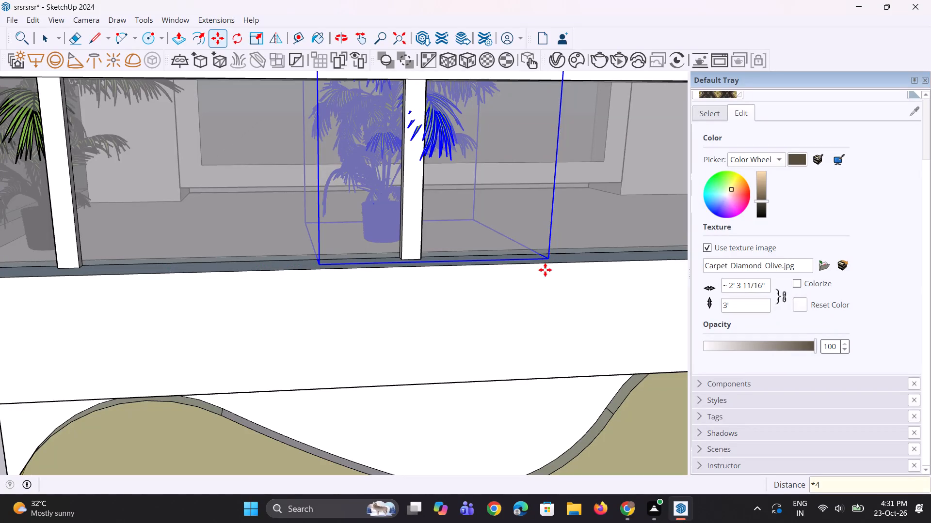
# Check the spacing of the palm row along the balcony railing and its look within the whole interior.
pyautogui.scroll(-19, 477, 298)
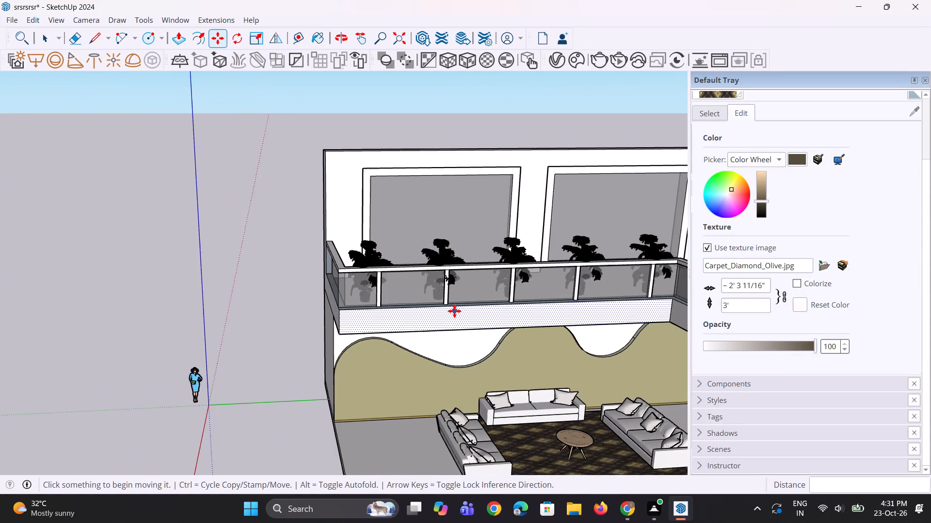
pyautogui.scroll(-5, 452, 316)
pyautogui.moveTo(395, 314); pyautogui.dragTo(632, 359, button='middle')
pyautogui.press('space')
pyautogui.press('space')
pyautogui.scroll(-4, 382, 317)
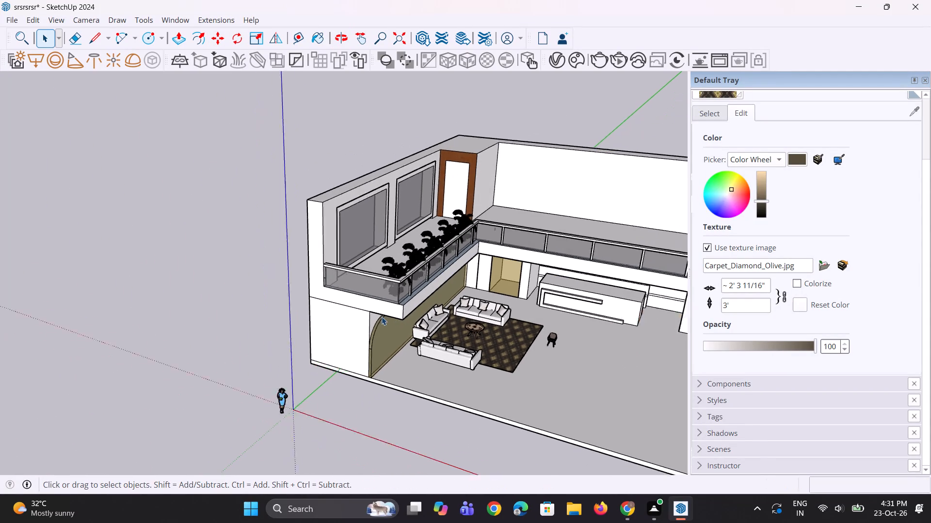
pyautogui.scroll(-6, 266, 356)
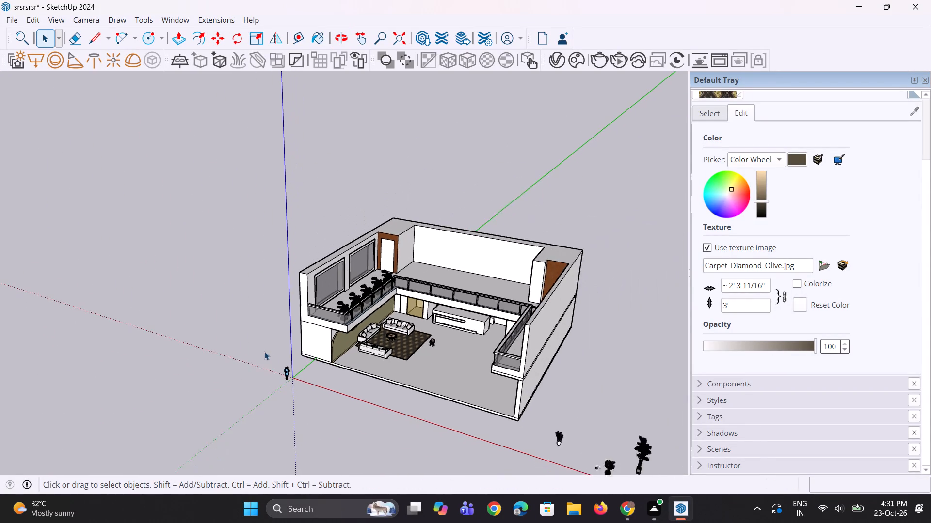
pyautogui.scroll(-1, 264, 352)
pyautogui.scroll(6, 401, 314)
pyautogui.scroll(1, 289, 303)
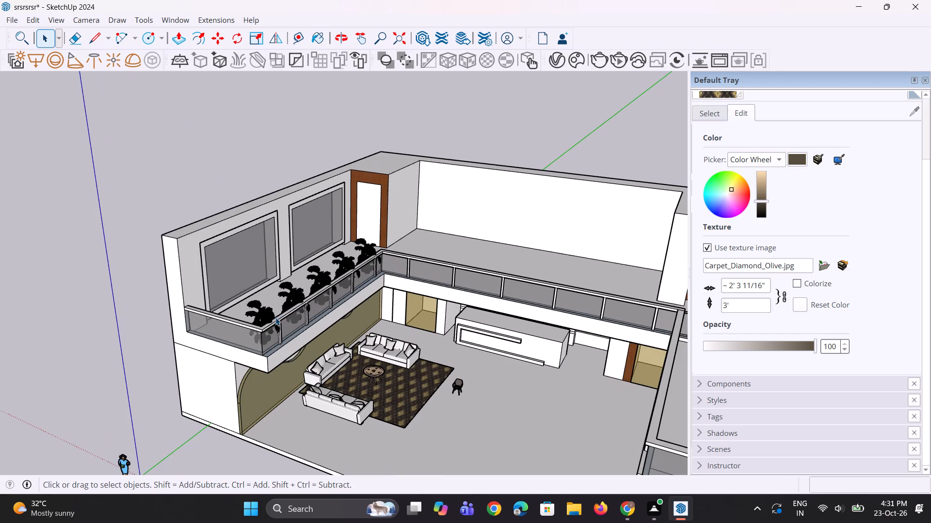
# Move the tall palm plant from outside the building about 56' 9" onto the open end of the opposite balcony.
pyautogui.scroll(-9, 246, 267)
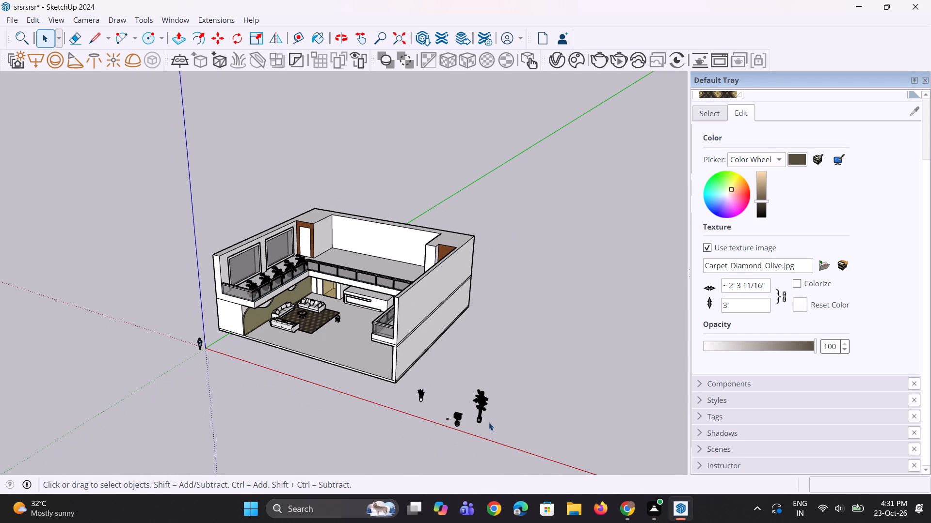
pyautogui.scroll(2, 446, 422)
pyautogui.scroll(2, 498, 422)
pyautogui.click(487, 414)
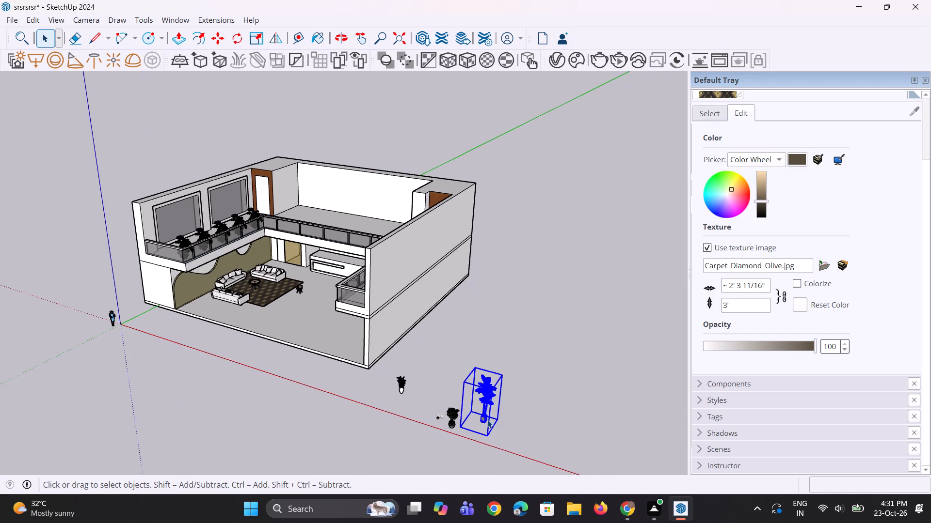
pyautogui.press('m')
pyautogui.click(488, 432)
pyautogui.scroll(-4, 536, 412)
pyautogui.scroll(2, 340, 382)
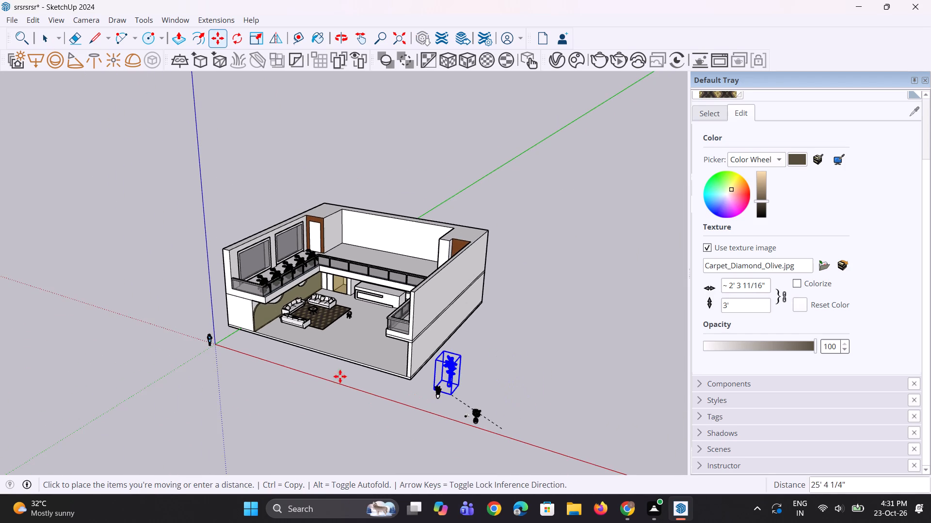
pyautogui.scroll(7, 340, 376)
pyautogui.scroll(6, 403, 301)
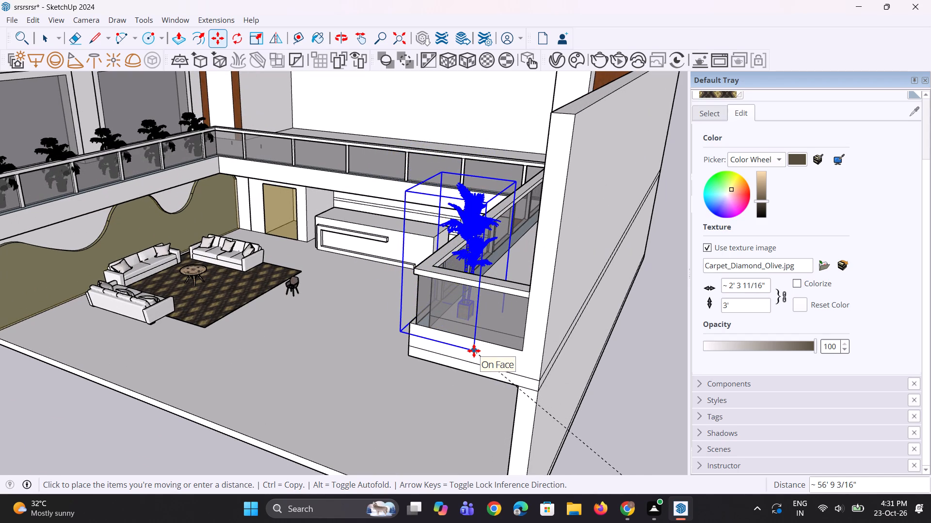
pyautogui.click(474, 351)
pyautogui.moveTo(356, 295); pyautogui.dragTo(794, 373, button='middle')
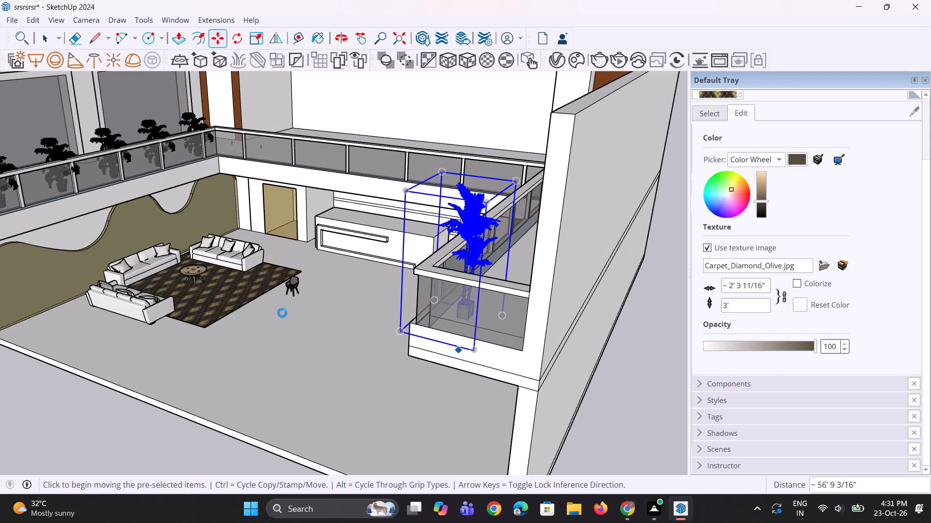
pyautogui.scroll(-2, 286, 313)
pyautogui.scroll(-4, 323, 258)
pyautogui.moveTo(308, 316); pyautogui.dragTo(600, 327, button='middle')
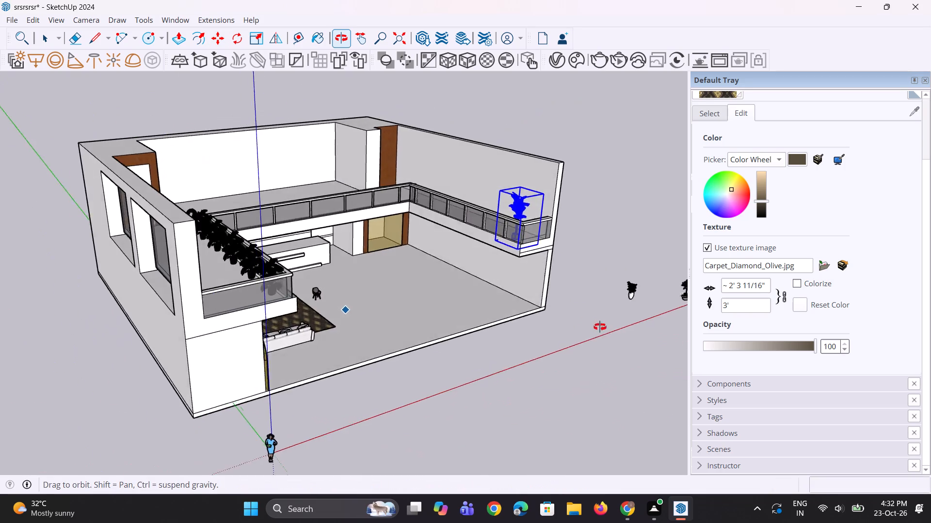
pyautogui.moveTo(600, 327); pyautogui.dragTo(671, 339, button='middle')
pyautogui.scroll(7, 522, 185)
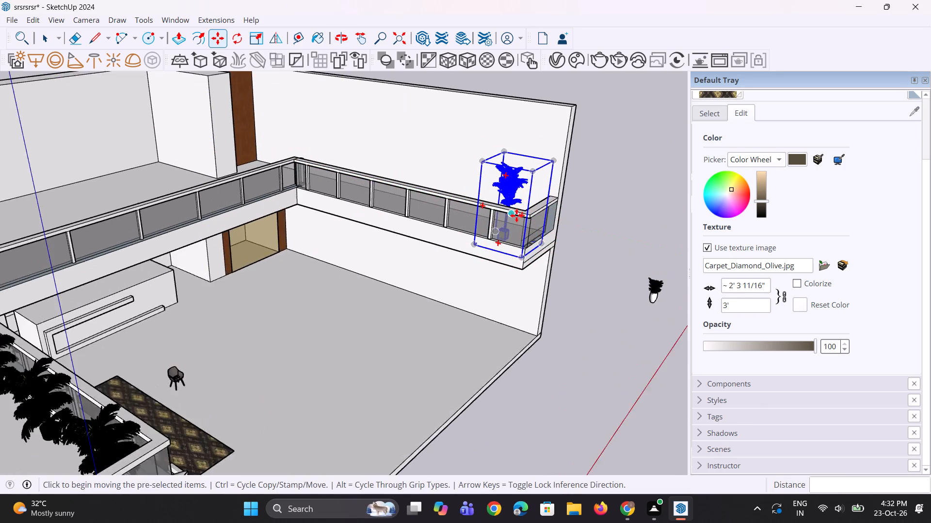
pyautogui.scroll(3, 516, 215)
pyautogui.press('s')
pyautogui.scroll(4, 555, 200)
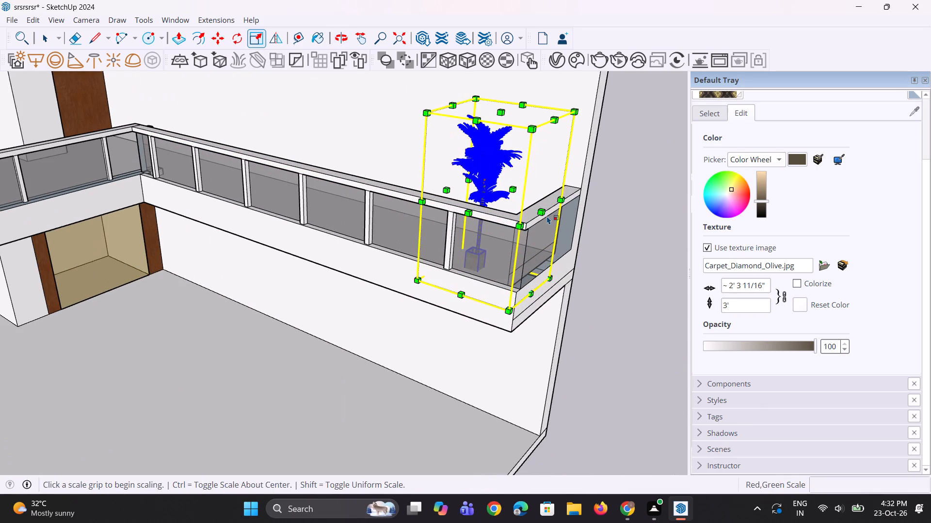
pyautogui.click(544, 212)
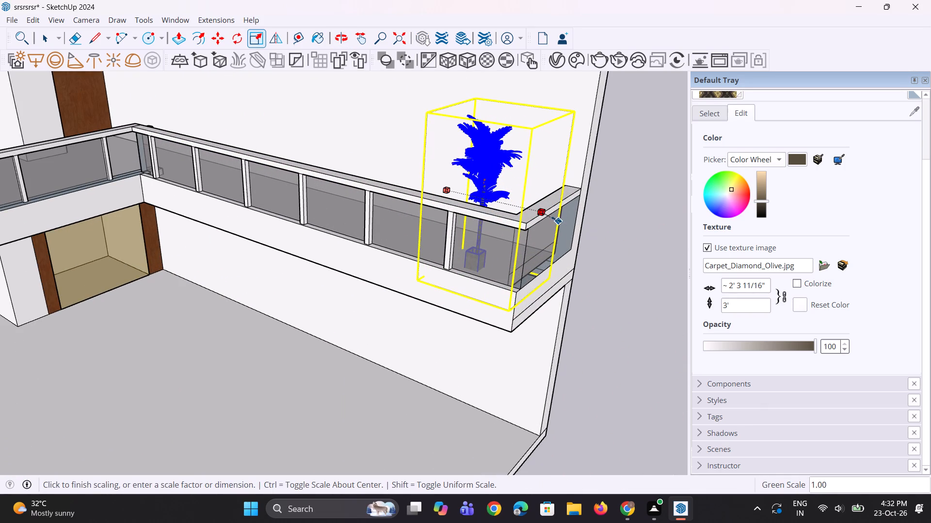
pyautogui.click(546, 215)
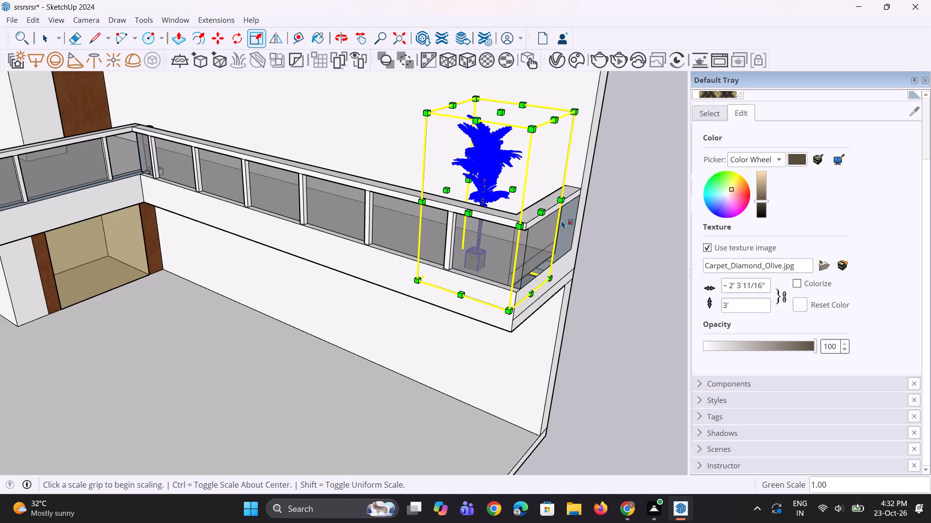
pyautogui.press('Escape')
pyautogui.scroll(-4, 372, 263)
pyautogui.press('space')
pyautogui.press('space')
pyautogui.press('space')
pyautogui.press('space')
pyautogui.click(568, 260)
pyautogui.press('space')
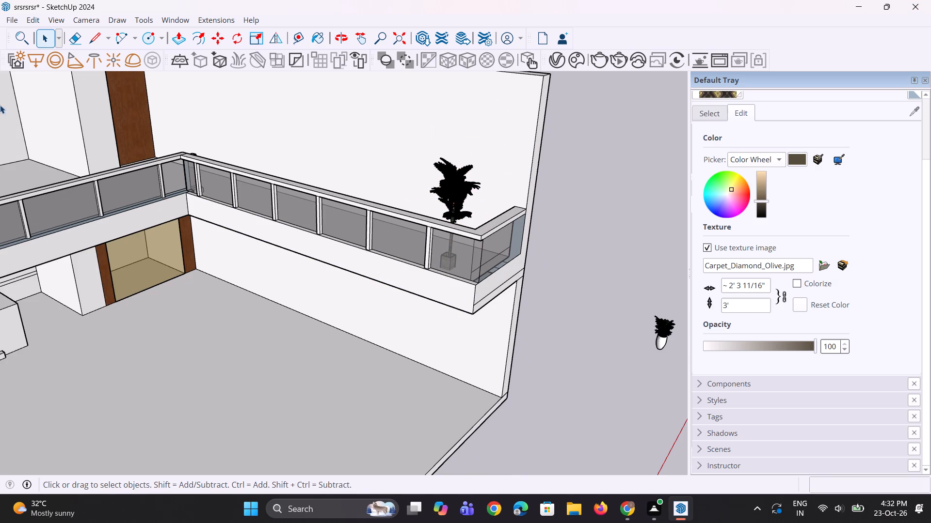
# Scale the palm at the open end of the opposite balcony by 1.35 along the green axis.
pyautogui.moveTo(0, 522); pyautogui.dragTo(464, 509, button='right')
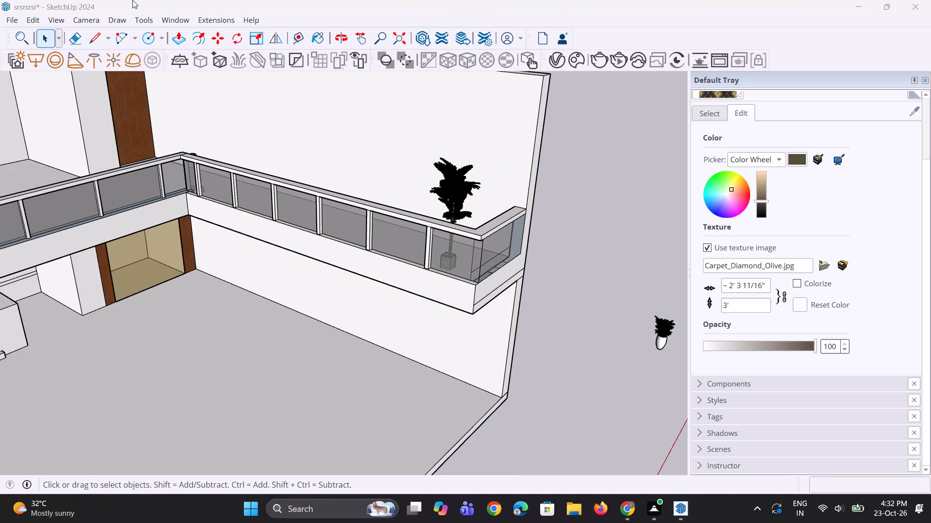
pyautogui.scroll(-3, 47, 93)
pyautogui.moveTo(139, 182); pyautogui.dragTo(325, 174, button='middle')
pyautogui.scroll(3, 338, 168)
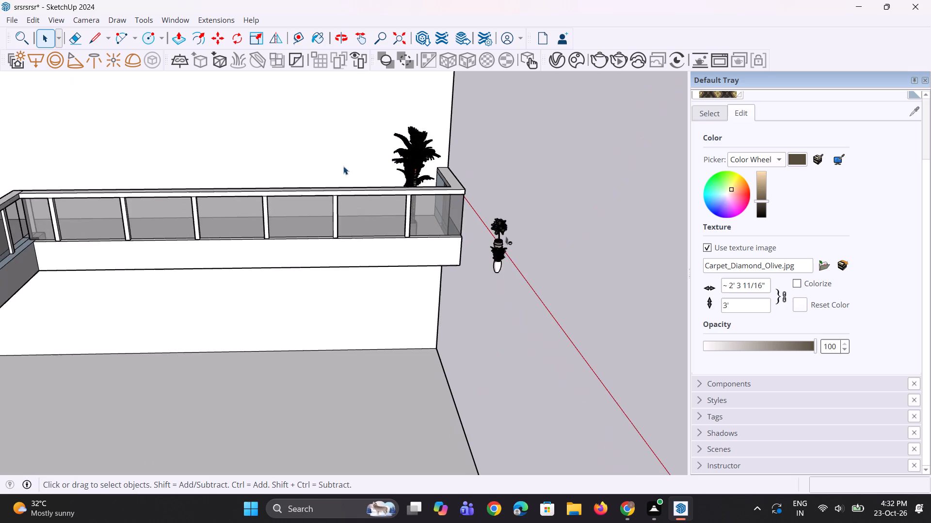
pyautogui.scroll(3, 391, 155)
pyautogui.click(418, 173)
pyautogui.scroll(5, 418, 174)
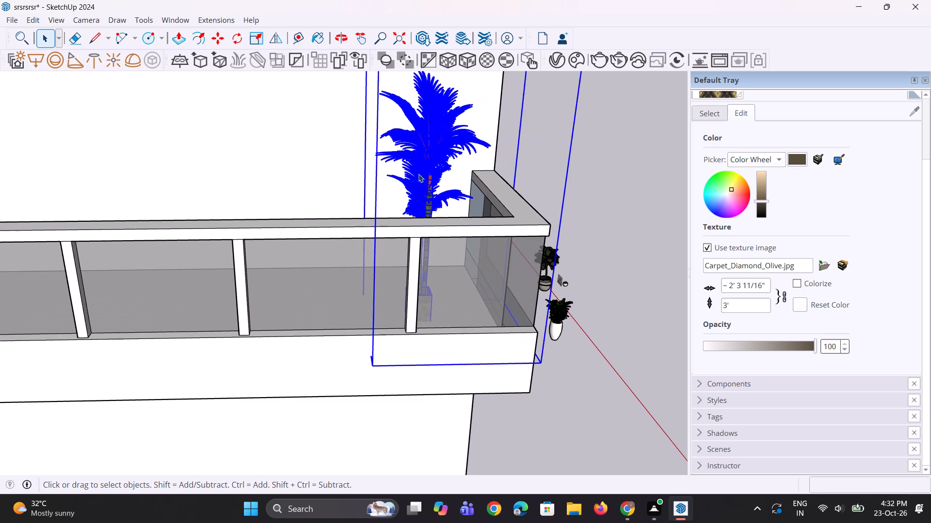
pyautogui.press('s')
pyautogui.click(371, 207)
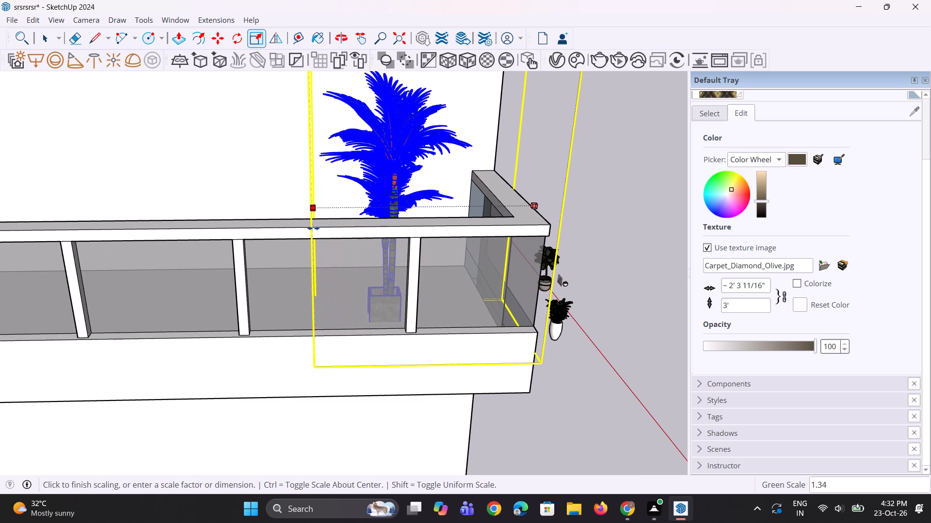
pyautogui.click(312, 228)
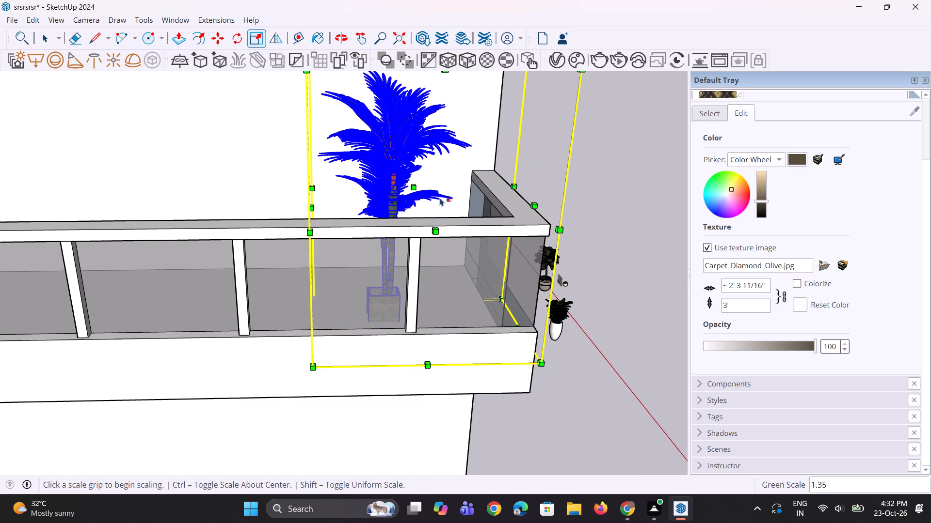
# Enlarge the same palm further by about 1.10 along the green axis and about 1.59 along the red axis.
pyautogui.click(416, 189)
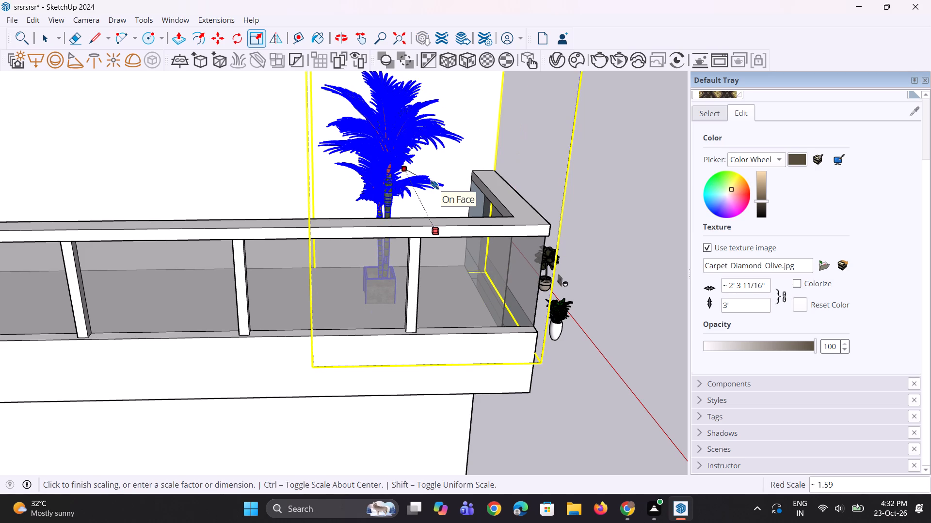
pyautogui.press('Escape')
pyautogui.scroll(1, 446, 180)
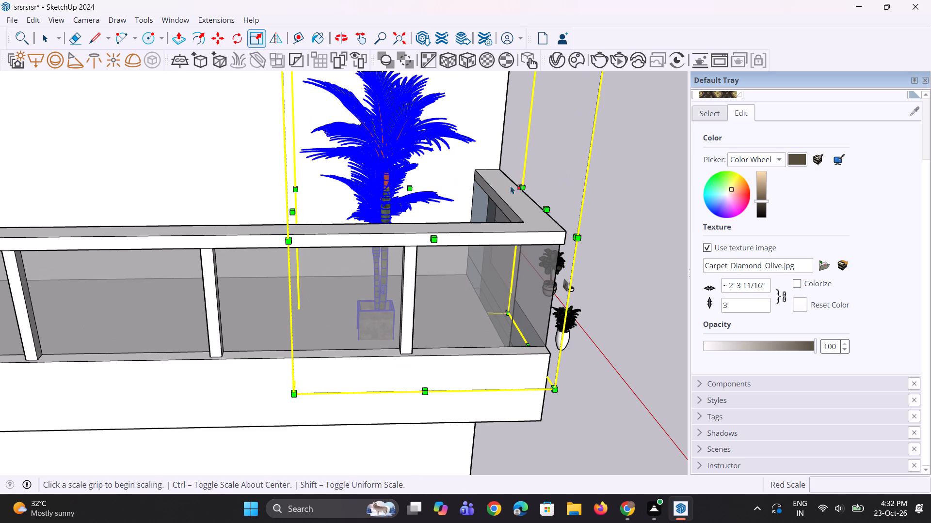
pyautogui.click(546, 205)
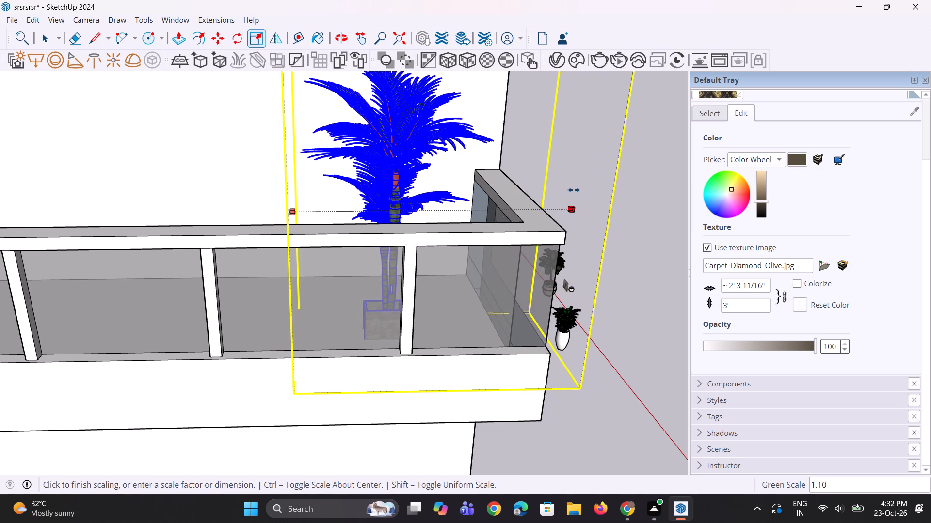
pyautogui.click(574, 190)
pyautogui.scroll(-2, 398, 196)
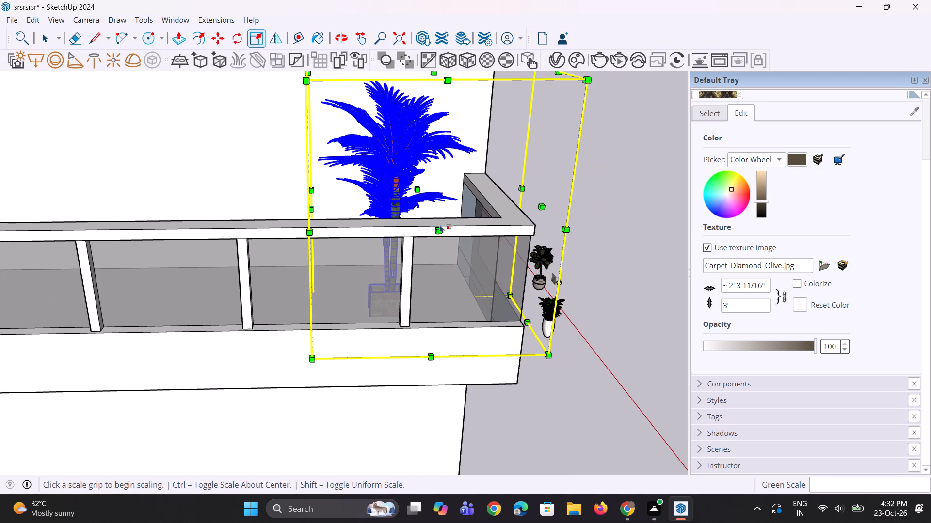
pyautogui.click(440, 231)
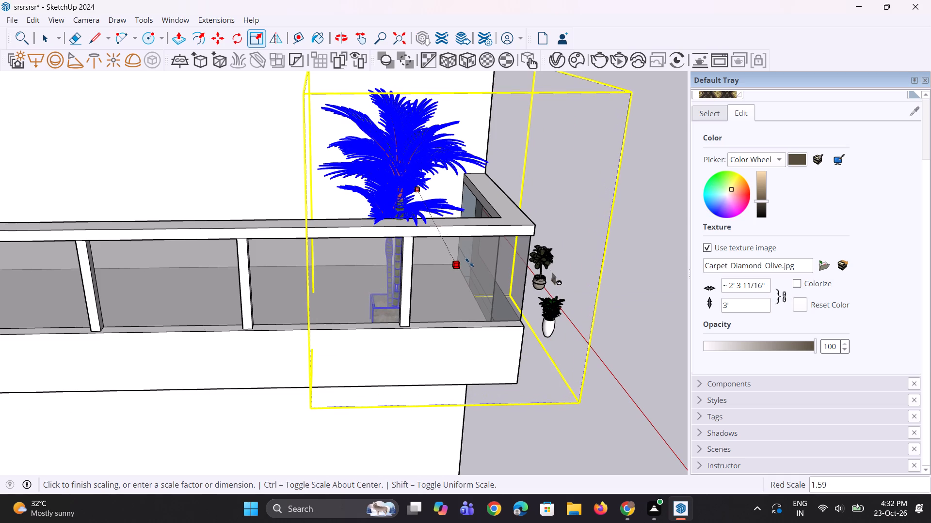
pyautogui.click(469, 264)
# Move the enlarged palm about 1' 7" across the balcony floor.
pyautogui.scroll(-4, 403, 223)
pyautogui.moveTo(432, 248); pyautogui.dragTo(125, 204, button='middle')
pyautogui.scroll(-4, 199, 165)
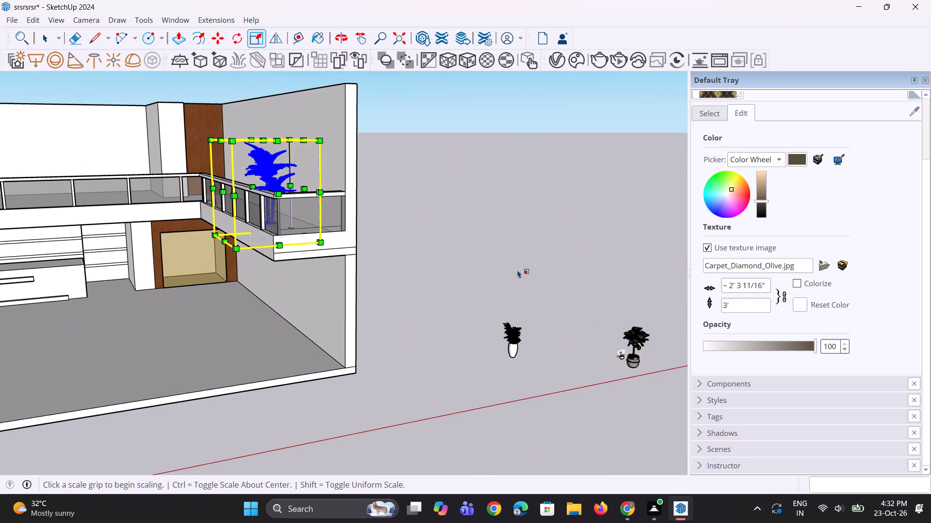
pyautogui.press('m')
pyautogui.scroll(5, 266, 262)
pyautogui.click(208, 246)
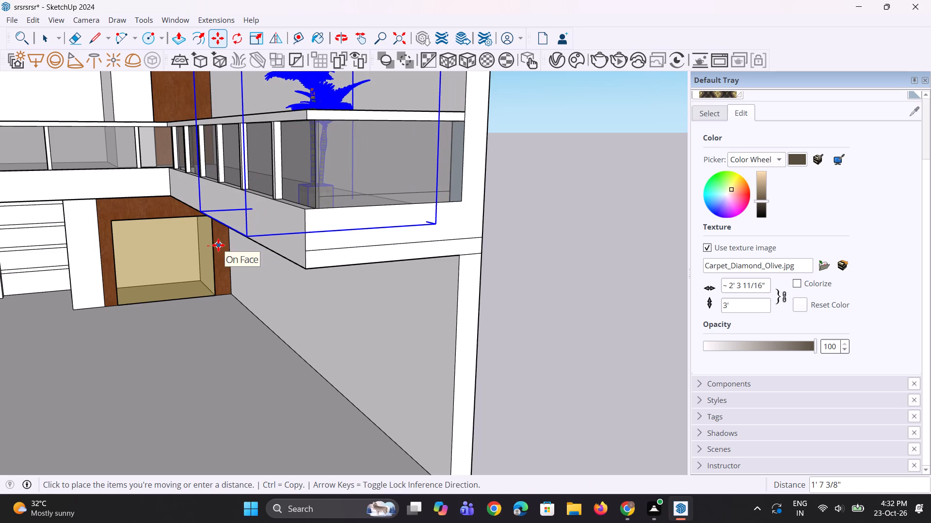
pyautogui.click(216, 246)
# Copy the enlarged palm about 11' 6" along the green axis beside the railing, multiplied into four copies.
pyautogui.moveTo(254, 262); pyautogui.dragTo(521, 317, button='middle')
pyautogui.scroll(-4, 360, 274)
pyautogui.scroll(1, 489, 255)
pyautogui.press('m')
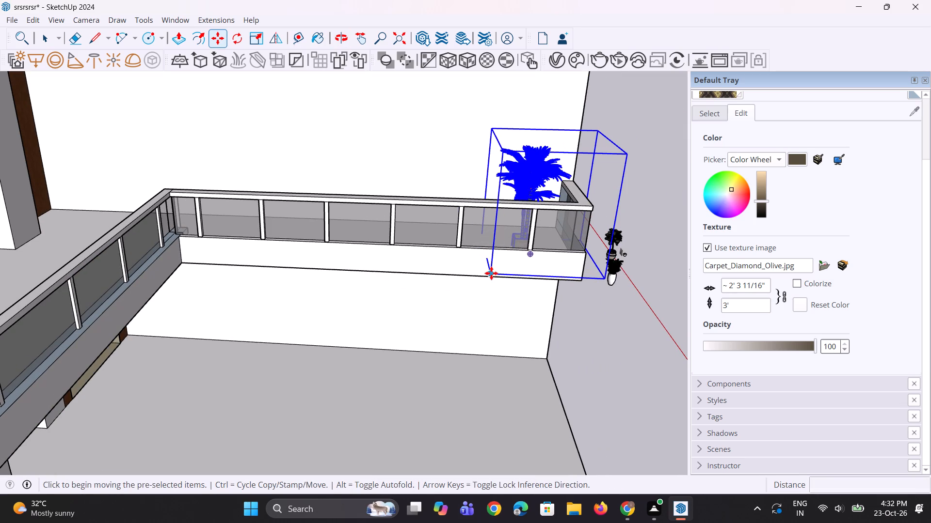
pyautogui.keyDown('ctrl'); pyautogui.scroll(2, 523, 275); pyautogui.keyUp('ctrl')
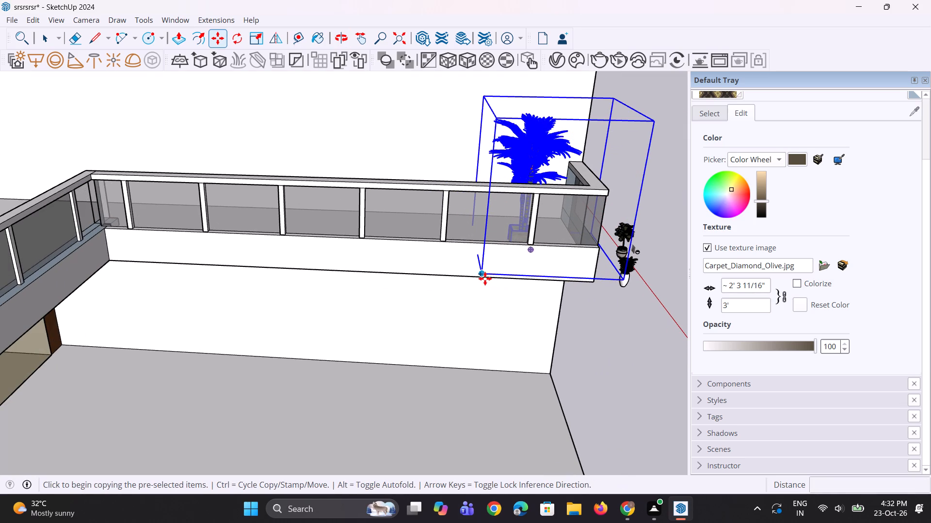
pyautogui.click(484, 278)
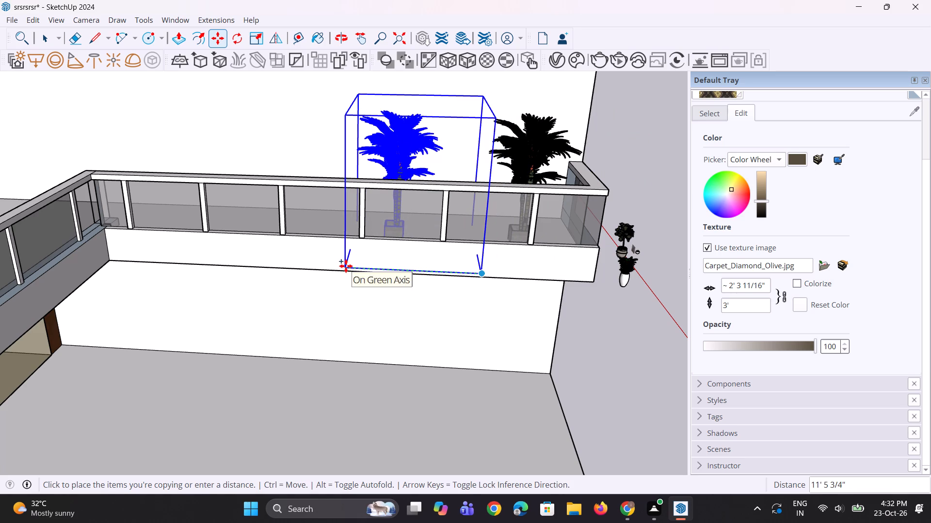
pyautogui.click(346, 265)
pyautogui.write('*4')
pyautogui.press('Return')
# Delete the farthest palm copy, standing past the inner corner of the balcony railing.
pyautogui.scroll(-4, 359, 265)
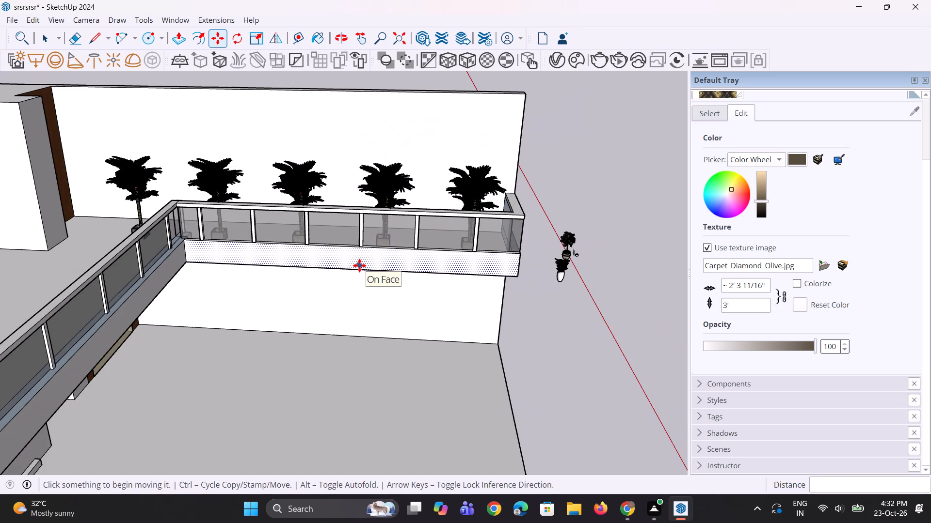
pyautogui.press('space')
pyautogui.press('space')
pyautogui.press('space')
pyautogui.moveTo(149, 178); pyautogui.dragTo(162, 154)
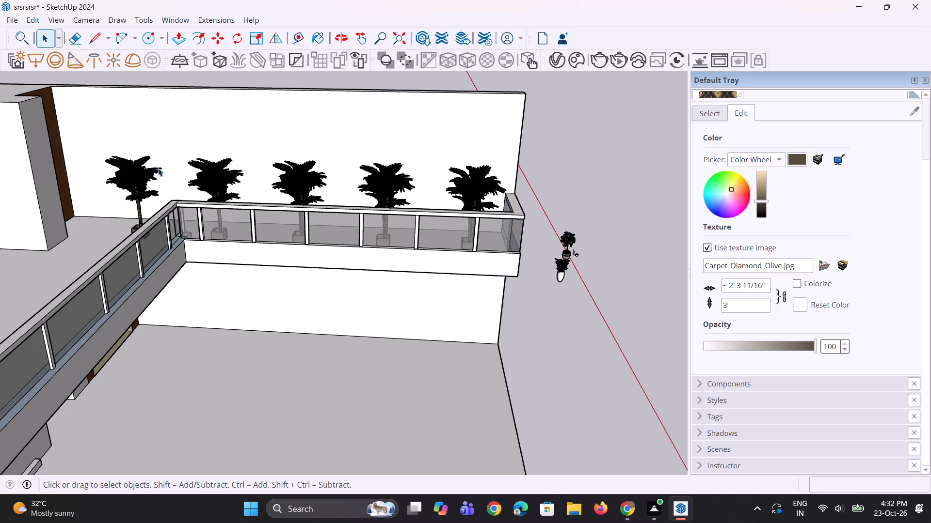
pyautogui.click(144, 191)
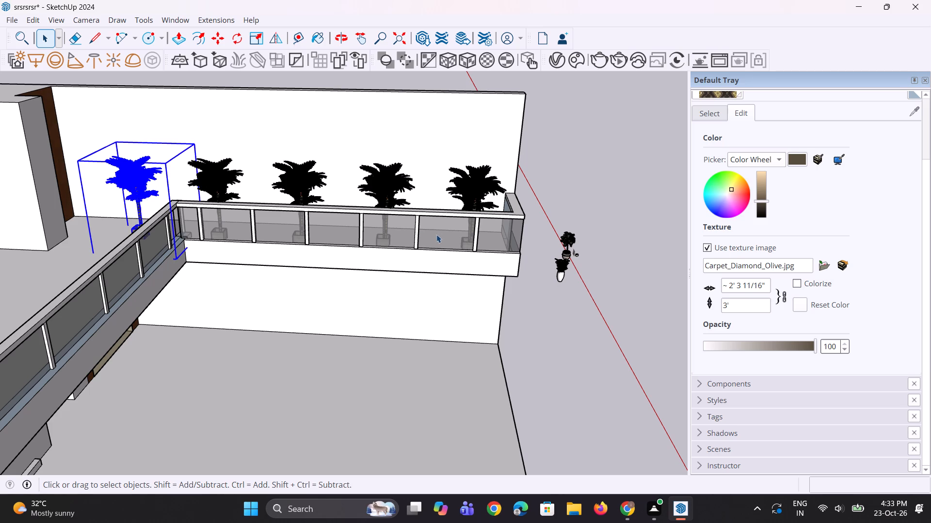
pyautogui.press('Delete')
# Examine the palm rows on both balconies and the whole interior from the outside, front and above.
pyautogui.scroll(-5, 436, 233)
pyautogui.scroll(-3, 325, 248)
pyautogui.moveTo(561, 256); pyautogui.dragTo(325, 244, button='middle')
pyautogui.moveTo(473, 255); pyautogui.dragTo(394, 252, button='right')
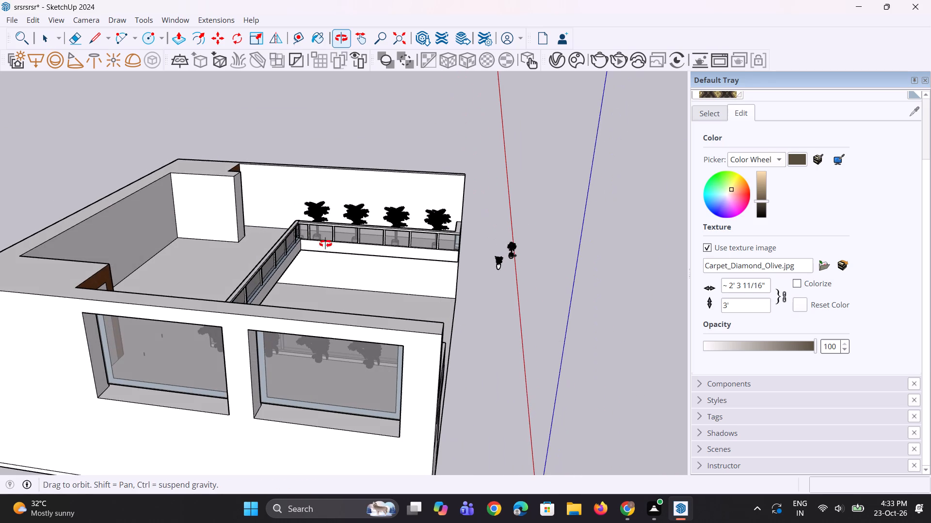
pyautogui.moveTo(325, 244); pyautogui.dragTo(224, 236, button='middle')
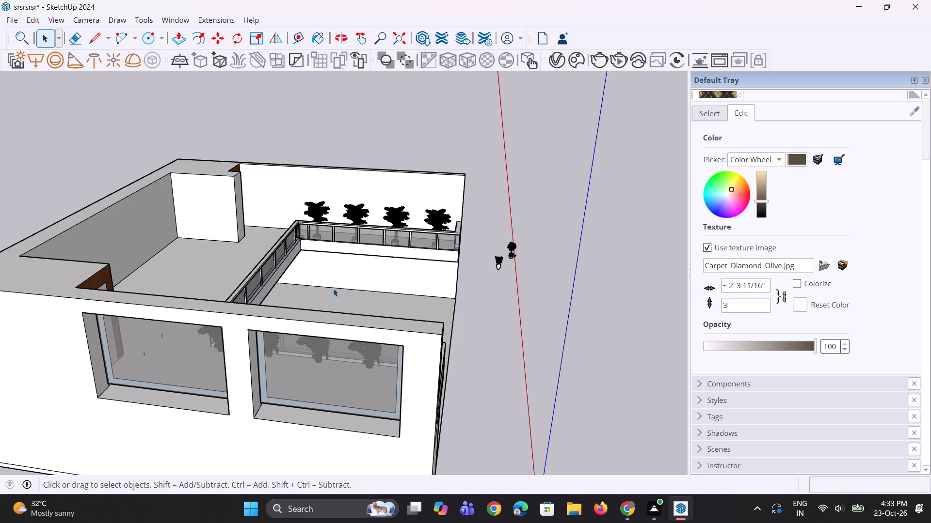
pyautogui.scroll(-3, 333, 288)
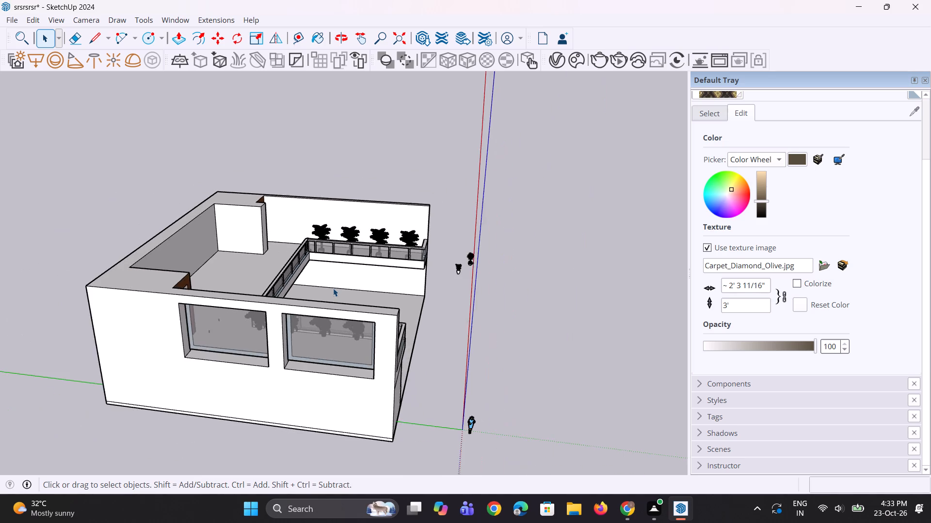
pyautogui.scroll(-4, 333, 288)
pyautogui.moveTo(415, 253); pyautogui.dragTo(0, 207, button='middle')
pyautogui.scroll(3, 319, 258)
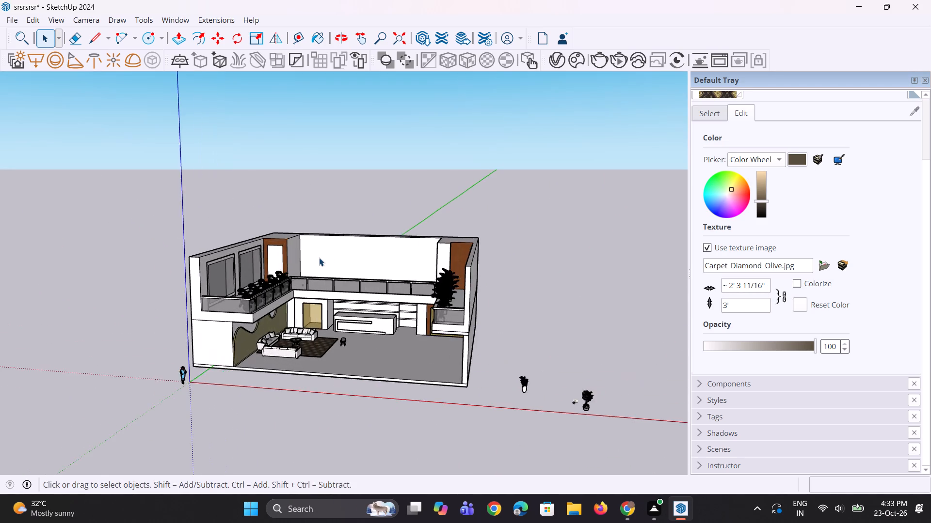
pyautogui.scroll(8, 319, 258)
pyautogui.moveTo(319, 258); pyautogui.dragTo(324, 308, button='middle')
pyautogui.scroll(-4, 322, 293)
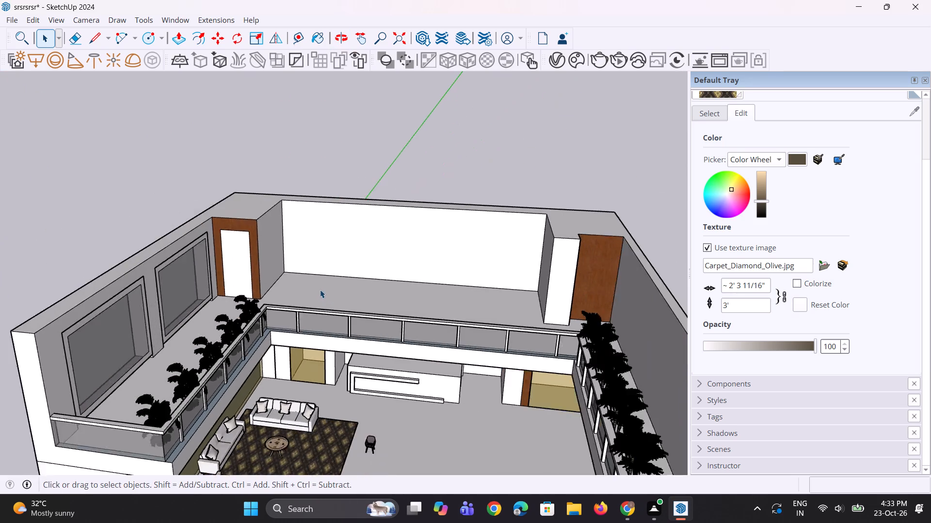
pyautogui.scroll(-4, 320, 290)
pyautogui.moveTo(334, 282); pyautogui.dragTo(333, 307, button='middle')
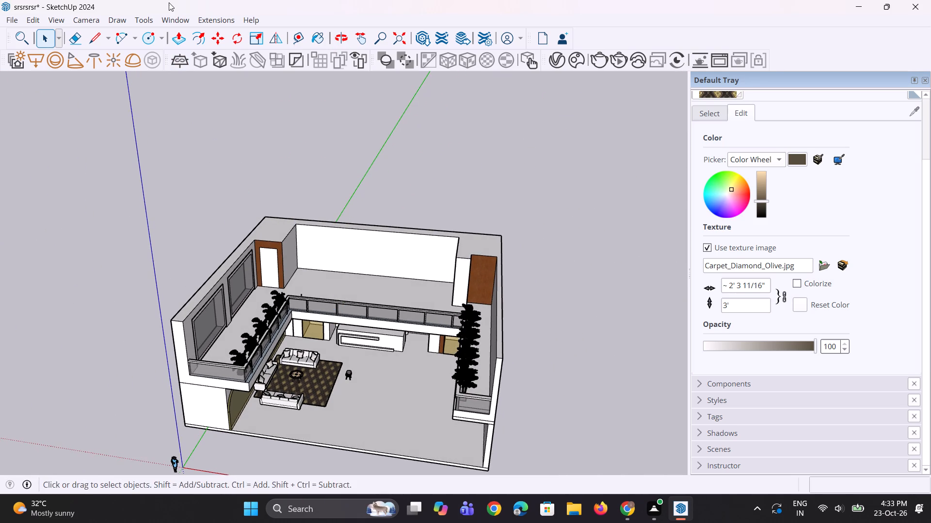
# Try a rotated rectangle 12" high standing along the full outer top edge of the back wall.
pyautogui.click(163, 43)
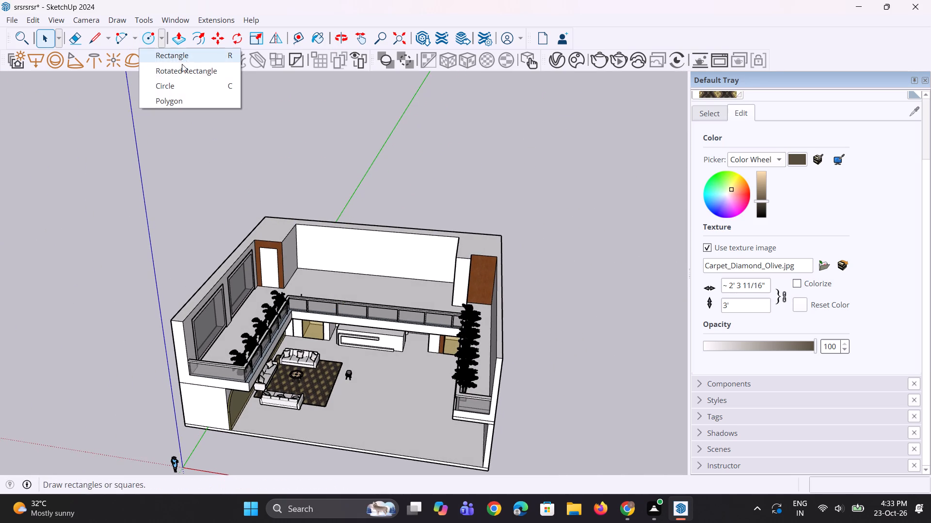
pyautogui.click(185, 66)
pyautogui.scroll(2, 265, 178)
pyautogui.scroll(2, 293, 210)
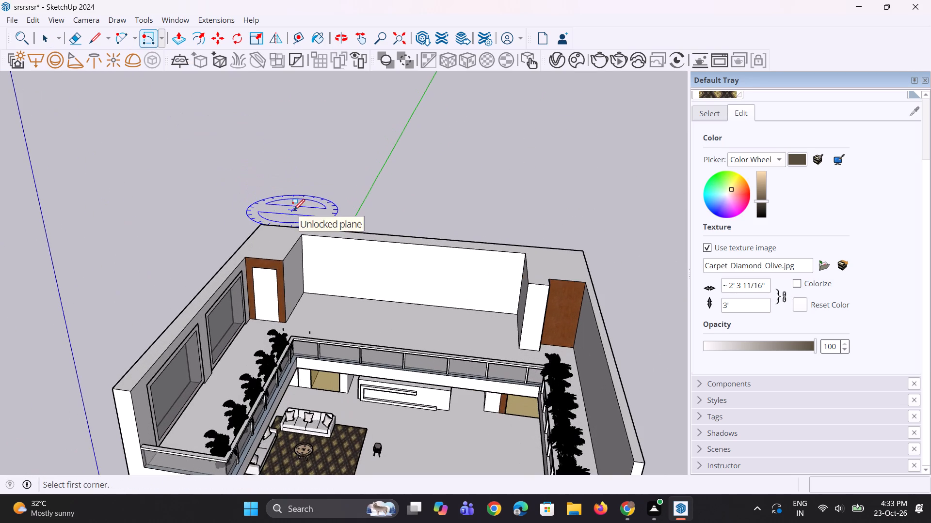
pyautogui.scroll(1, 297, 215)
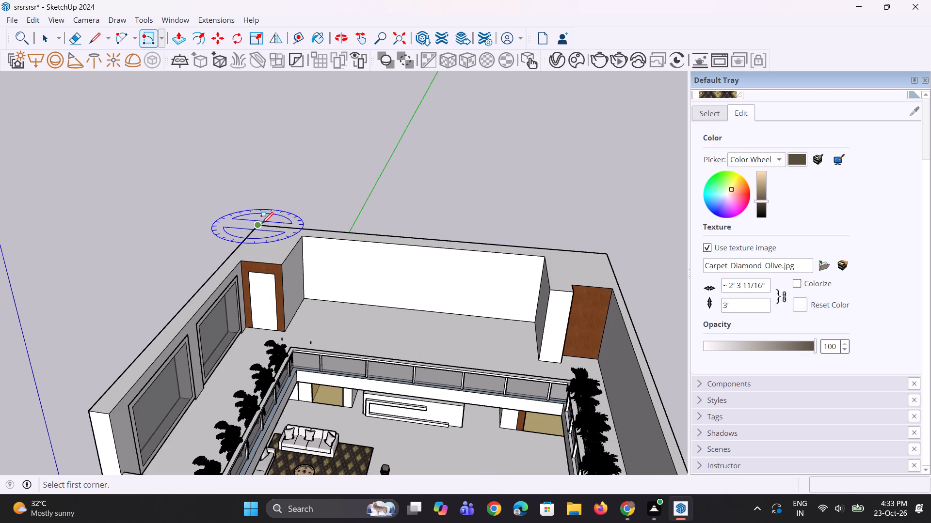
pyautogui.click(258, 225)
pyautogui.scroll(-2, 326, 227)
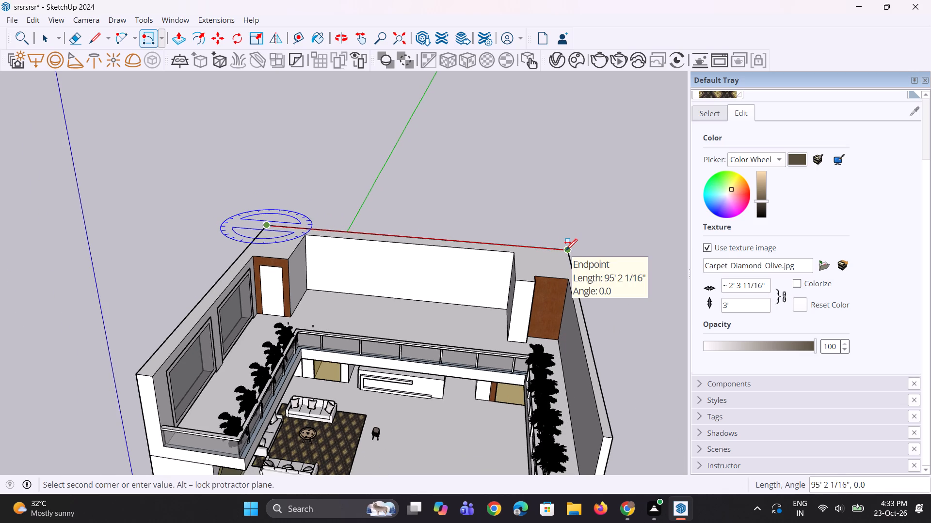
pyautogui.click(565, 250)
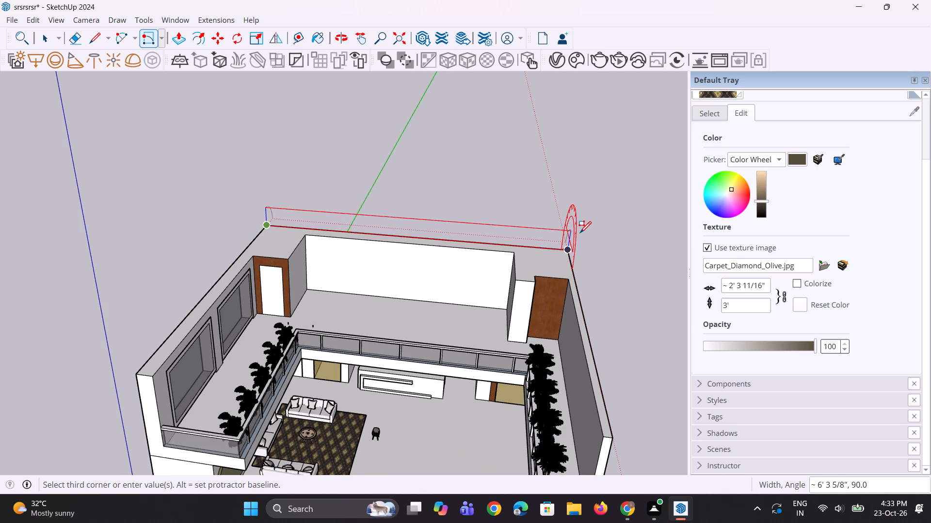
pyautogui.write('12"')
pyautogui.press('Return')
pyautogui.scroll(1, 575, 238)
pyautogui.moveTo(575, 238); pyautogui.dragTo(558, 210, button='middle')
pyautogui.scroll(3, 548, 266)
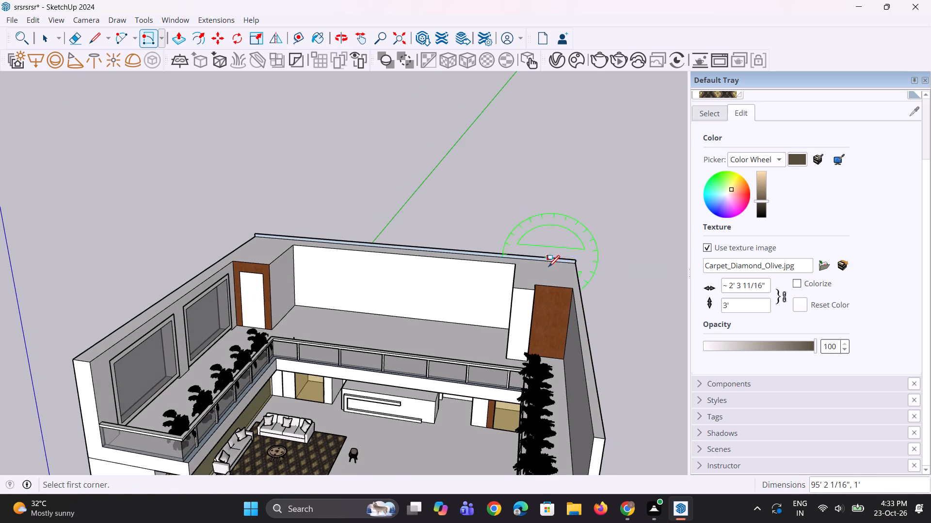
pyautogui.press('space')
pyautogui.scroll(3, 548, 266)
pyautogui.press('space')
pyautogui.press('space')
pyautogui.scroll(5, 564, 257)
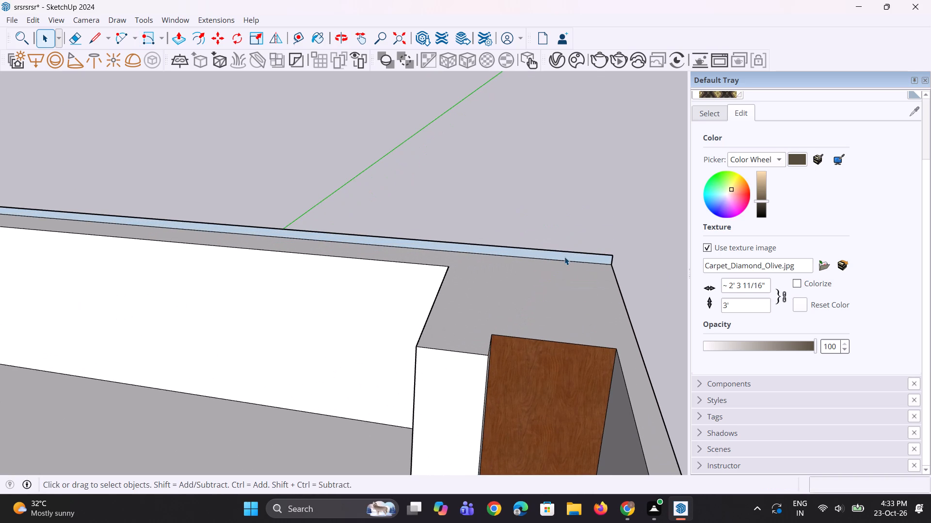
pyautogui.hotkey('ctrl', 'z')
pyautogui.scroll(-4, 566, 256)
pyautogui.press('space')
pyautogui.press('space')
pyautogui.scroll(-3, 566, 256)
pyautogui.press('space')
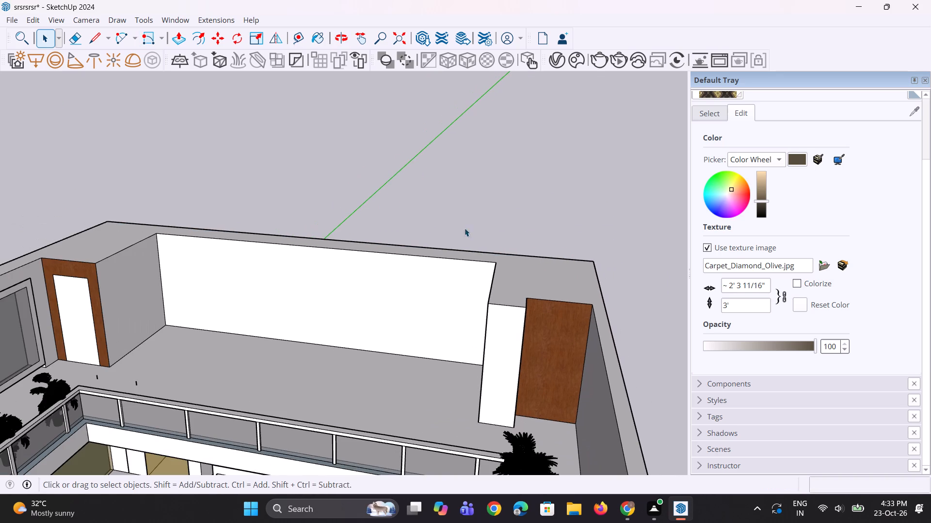
# Draw an upright rotated rectangle about 95' 2" long and 4' 11" high along the back wall's outer top edge.
pyautogui.click(109, 42)
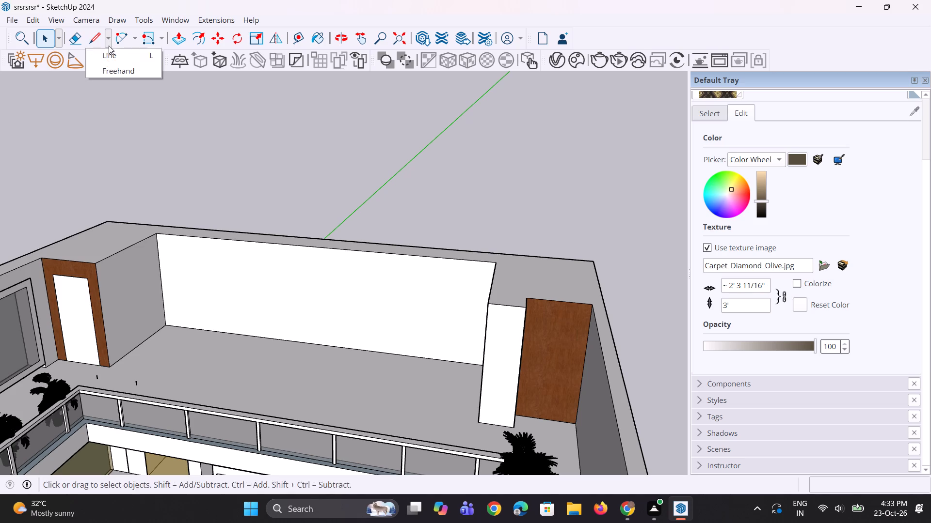
pyautogui.click(164, 44)
pyautogui.click(184, 72)
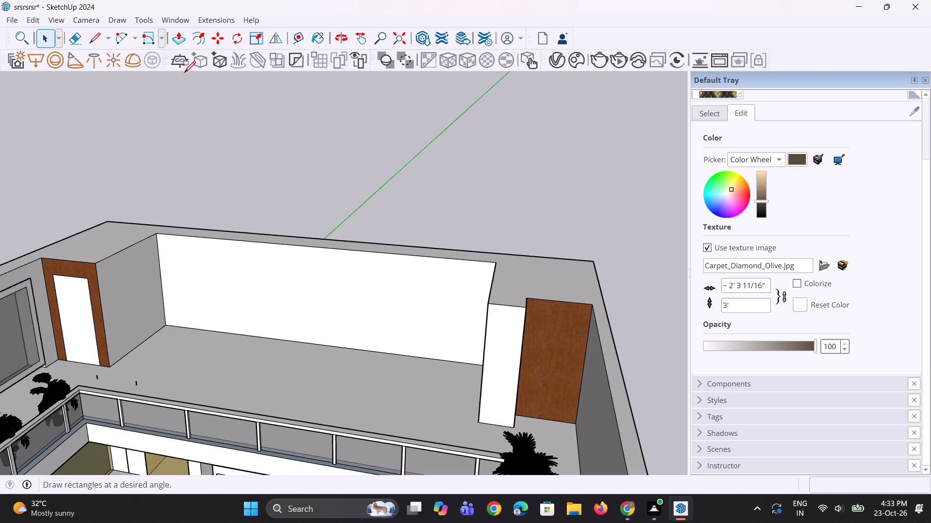
pyautogui.click(108, 222)
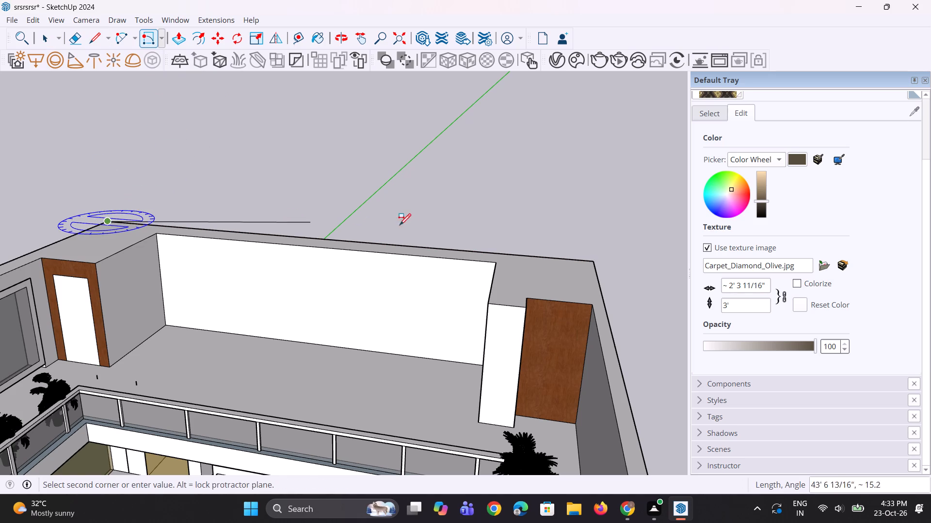
pyautogui.click(592, 259)
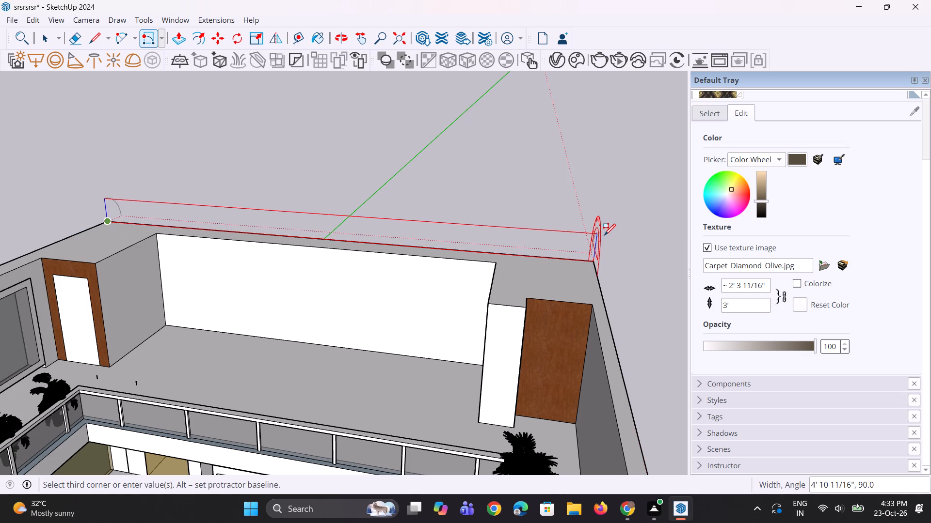
pyautogui.write('12')
pyautogui.hotkey('shift', '"')
pyautogui.press('space')
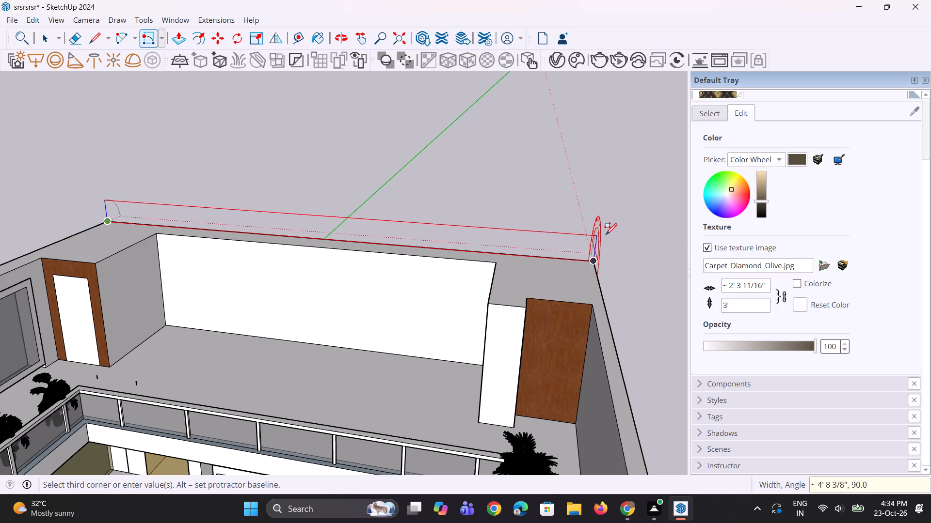
pyautogui.click(605, 234)
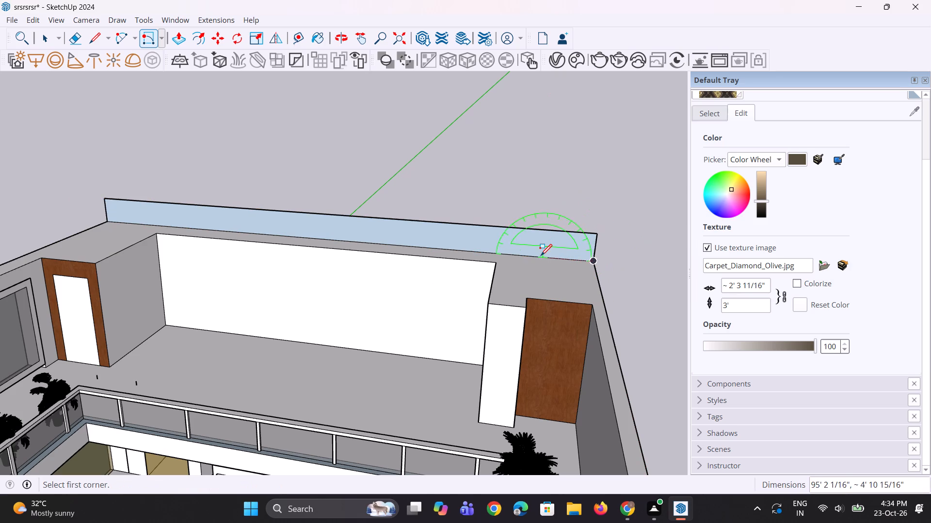
# Push/Pull the upright rectangle about 86' 9" forward over the walls to form a roof slab covering the whole interior.
pyautogui.press('p')
pyautogui.click(541, 246)
pyautogui.scroll(-5, 535, 263)
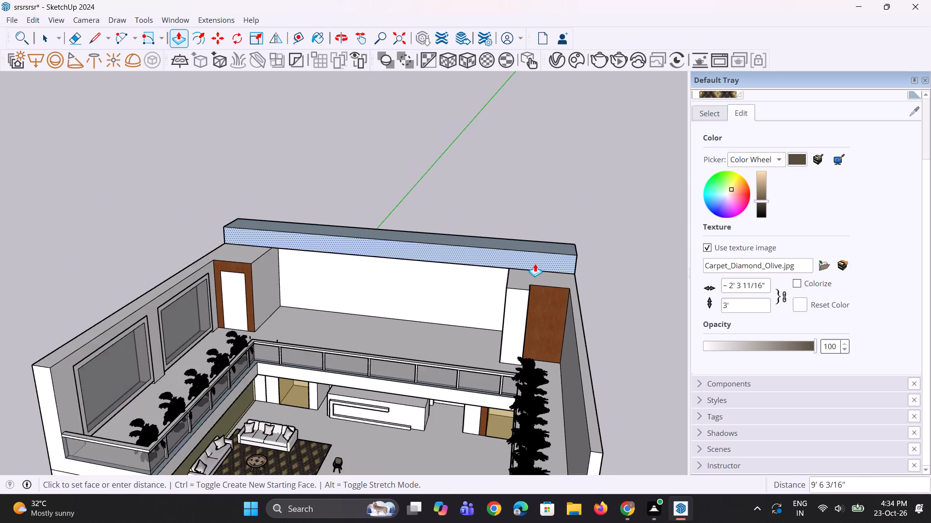
pyautogui.scroll(-3, 535, 263)
pyautogui.moveTo(576, 359); pyautogui.dragTo(576, 351, button='right')
pyautogui.moveTo(576, 356); pyautogui.dragTo(576, 351, button='middle')
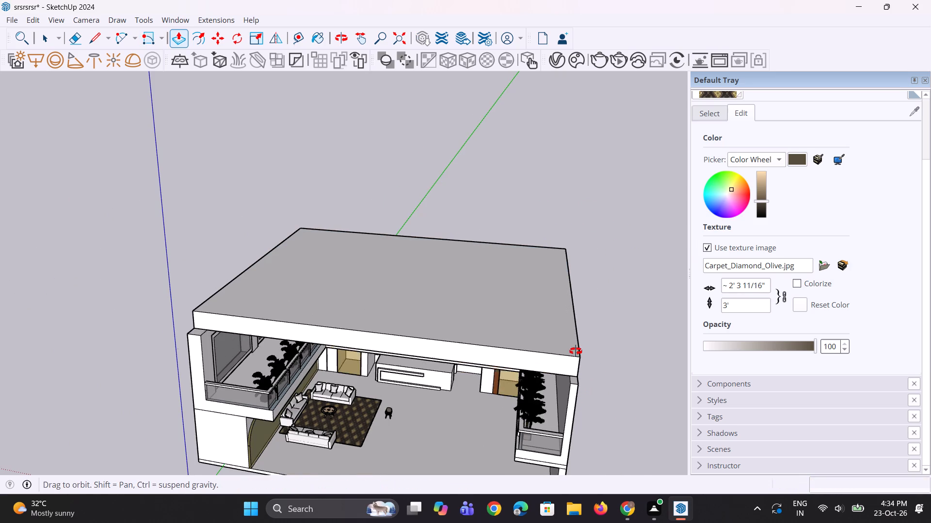
pyautogui.moveTo(576, 351); pyautogui.dragTo(576, 338, button='right')
pyautogui.moveTo(576, 351); pyautogui.dragTo(574, 259, button='middle')
pyautogui.click(585, 297)
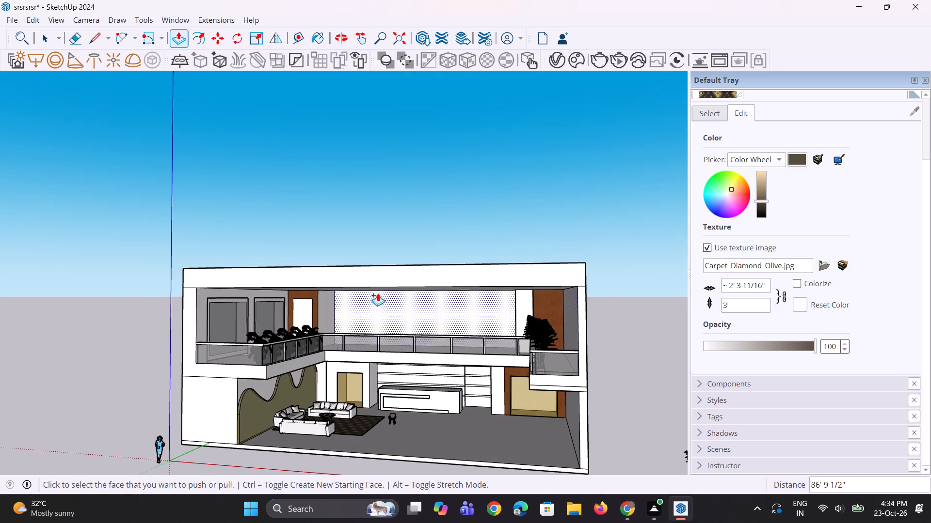
# Push the ceiling face up about 2' 2" into the underside of the roof slab.
pyautogui.moveTo(378, 293); pyautogui.dragTo(399, 230, button='middle')
pyautogui.scroll(2, 379, 251)
pyautogui.click(370, 277)
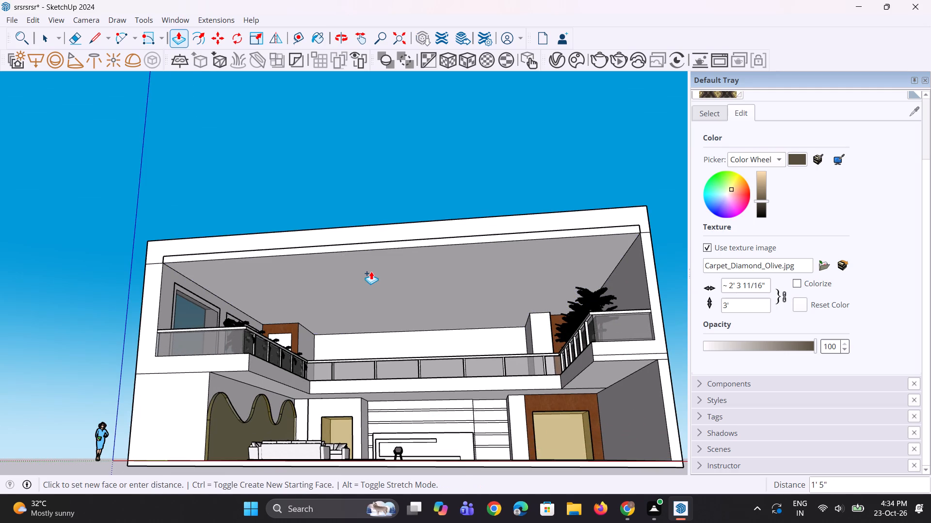
pyautogui.click(373, 267)
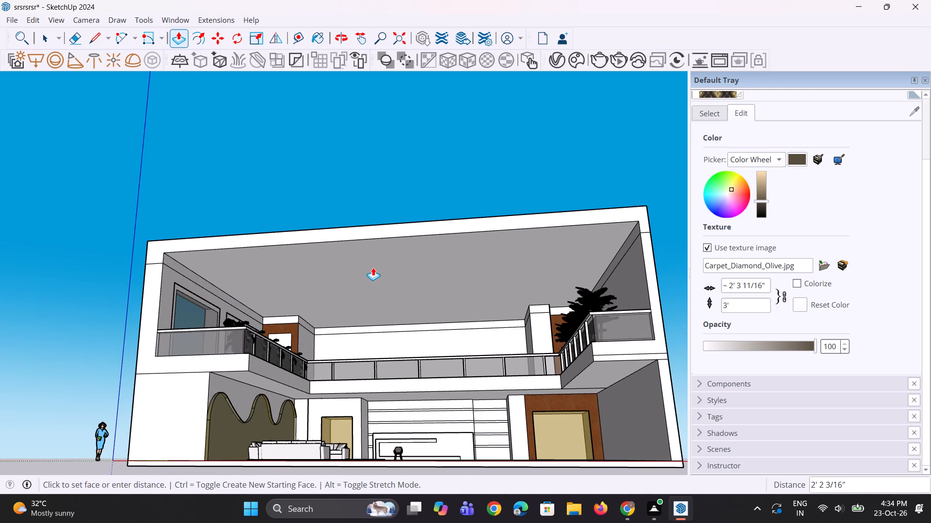
pyautogui.scroll(4, 337, 303)
pyautogui.moveTo(331, 315); pyautogui.dragTo(328, 324, button='middle')
pyautogui.press('space')
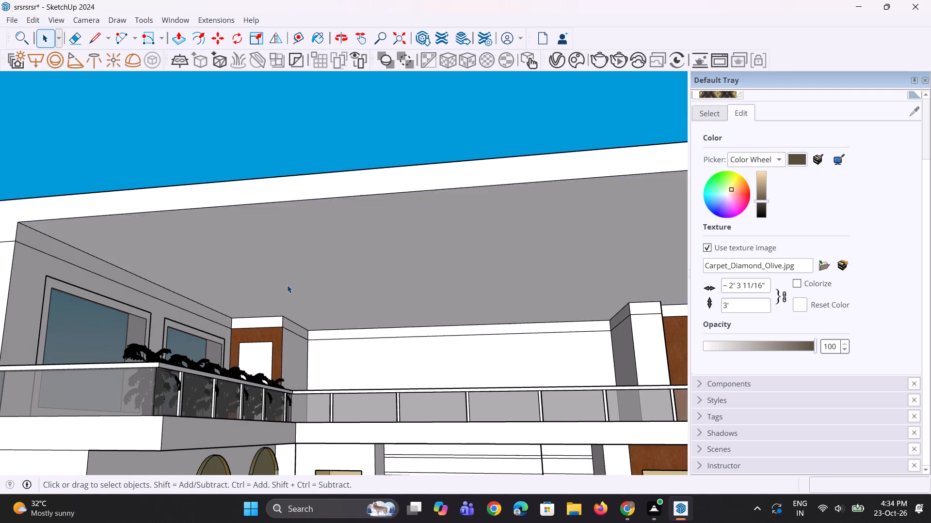
pyautogui.press('space')
# Draw a line across the ceiling between the two wall corners at the opening of the back-wall recess.
pyautogui.scroll(-6, 287, 285)
pyautogui.moveTo(281, 278); pyautogui.dragTo(267, 267, button='middle')
pyautogui.scroll(2, 254, 264)
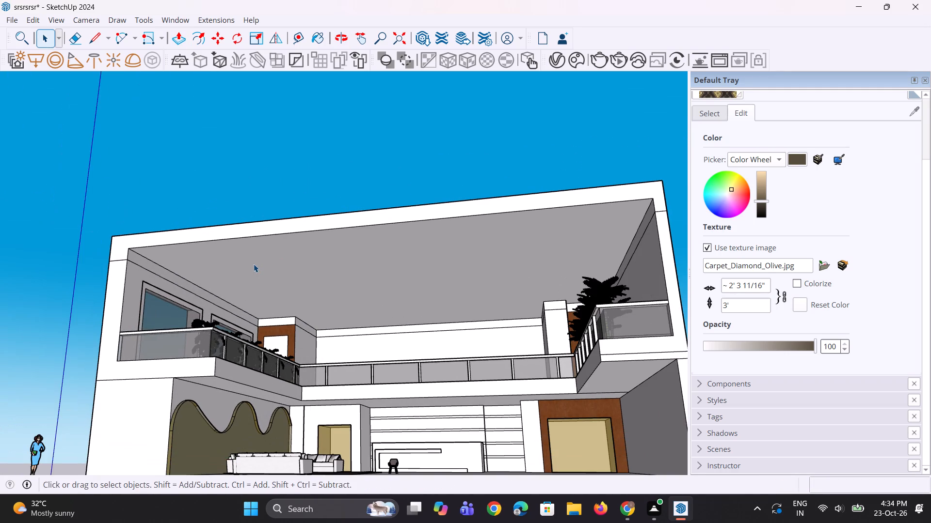
pyautogui.press('space')
pyautogui.scroll(1, 307, 286)
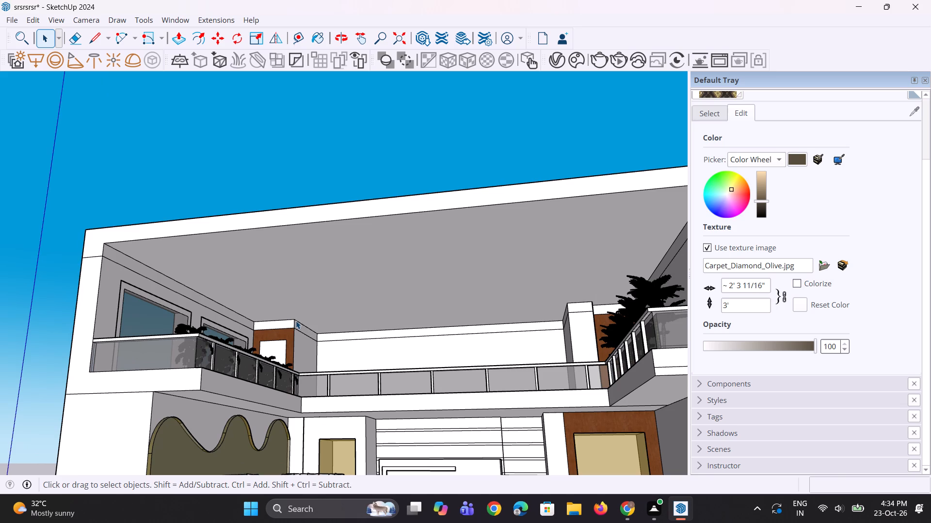
pyautogui.press('l')
pyautogui.click(296, 321)
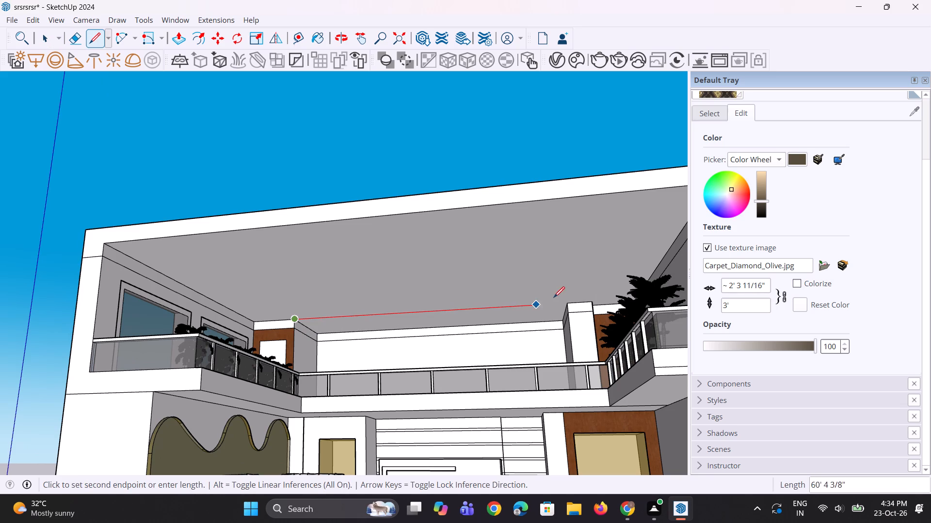
pyautogui.click(565, 303)
pyautogui.press('space')
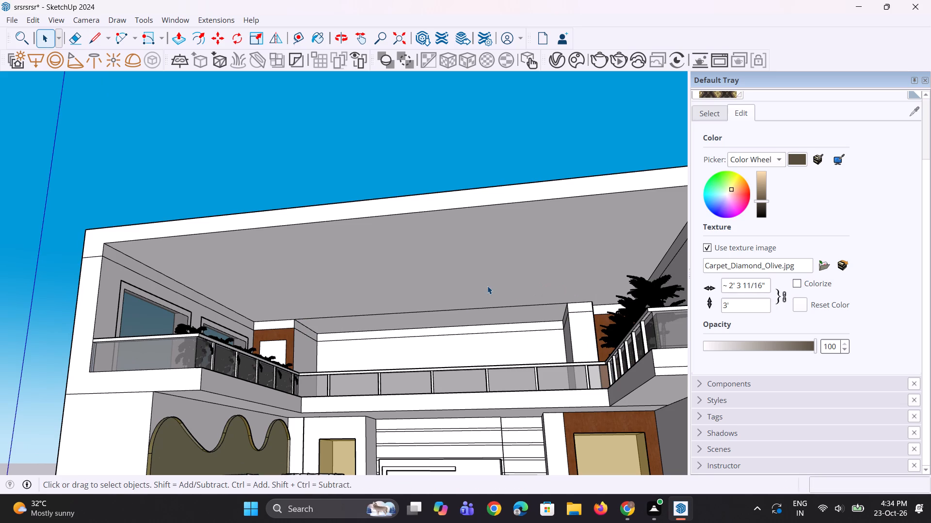
# Offset the edges of the main ceiling face inward by about 10' 6".
pyautogui.click(487, 286)
pyautogui.press('f')
pyautogui.click(443, 296)
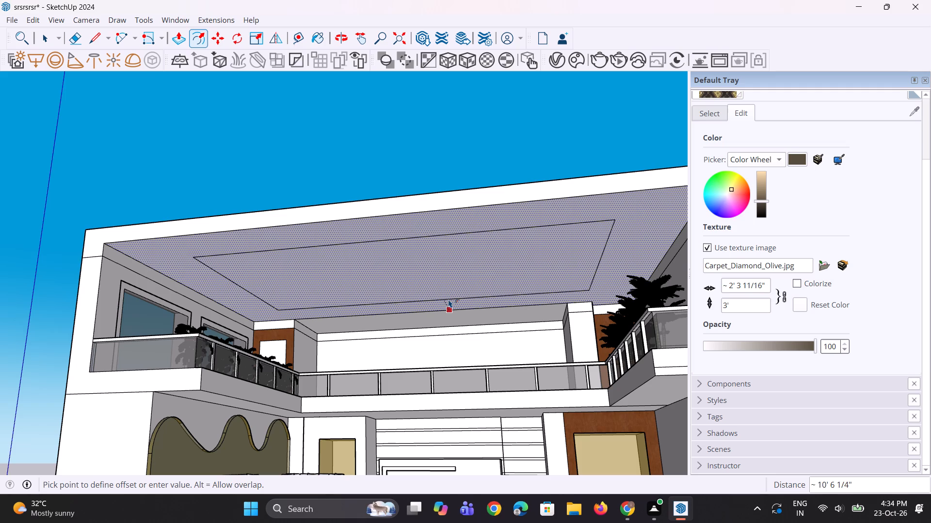
pyautogui.click(449, 299)
pyautogui.press('space')
pyautogui.press('space')
# Pull the ceiling border around the offset rectangle down about 2' 2" to form a dropped false ceiling.
pyautogui.moveTo(384, 278); pyautogui.dragTo(370, 305, button='middle')
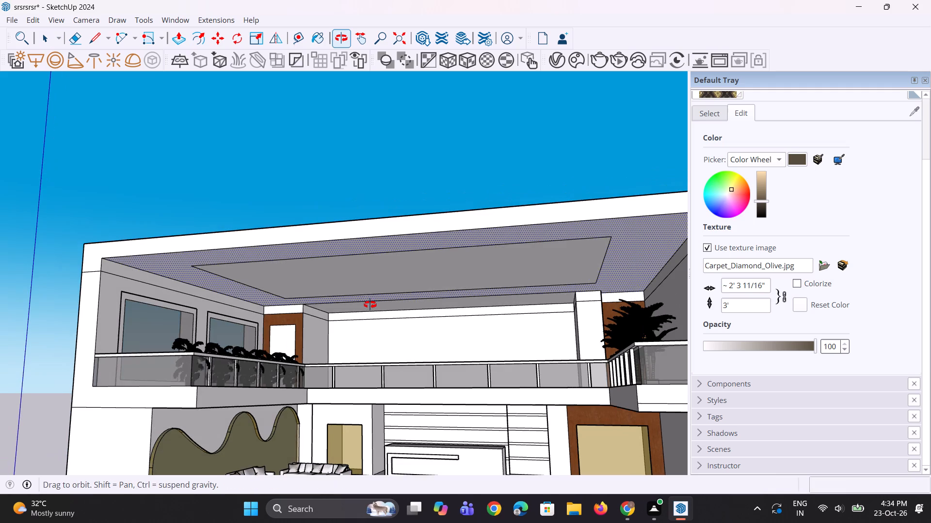
pyautogui.moveTo(370, 305); pyautogui.dragTo(373, 301, button='middle')
pyautogui.press('p')
pyautogui.click(226, 278)
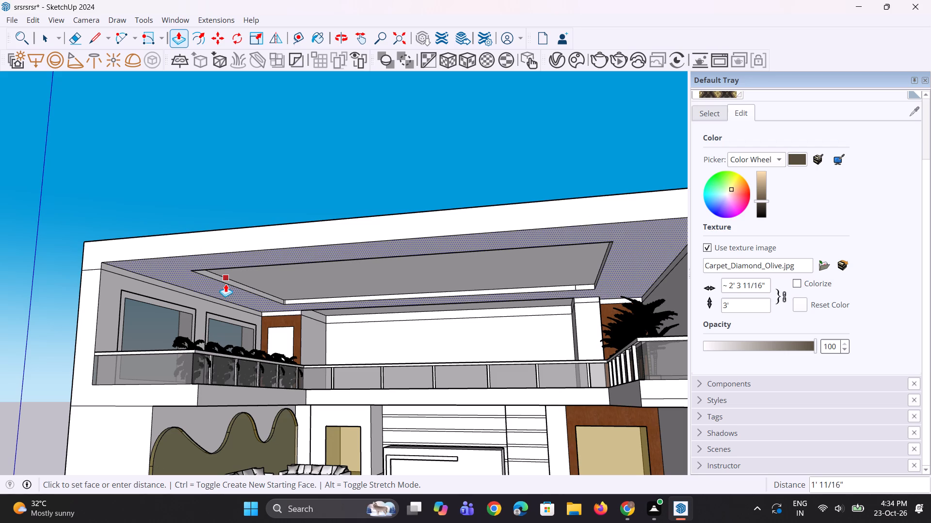
pyautogui.click(224, 289)
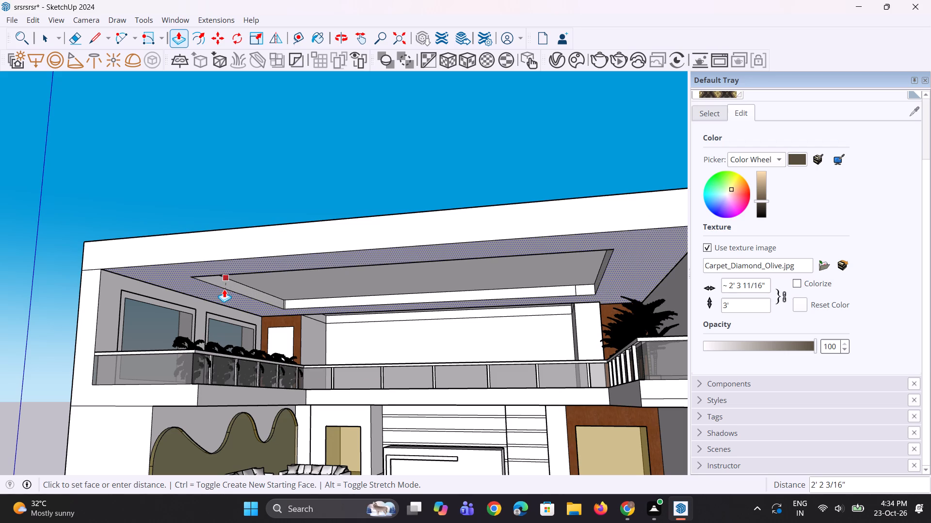
pyautogui.moveTo(294, 297); pyautogui.dragTo(294, 233, button='middle')
pyautogui.press('space')
# Draw a narrow rectangle about 35' 9" by 5' 3" on the raised central ceiling panel, beside its short edge.
pyautogui.scroll(3, 294, 287)
pyautogui.press('space')
pyautogui.scroll(1, 291, 301)
pyautogui.moveTo(291, 301); pyautogui.dragTo(310, 261, button='middle')
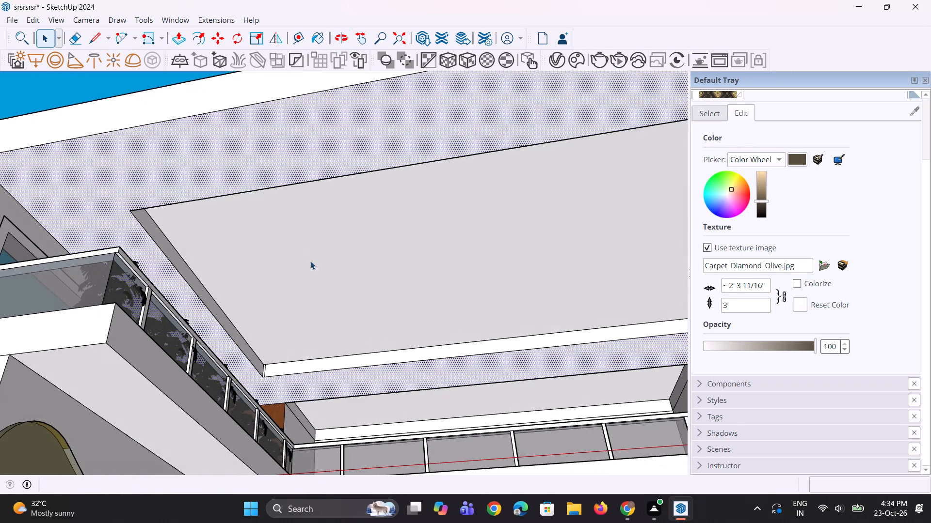
pyautogui.press('r')
pyautogui.scroll(1, 293, 301)
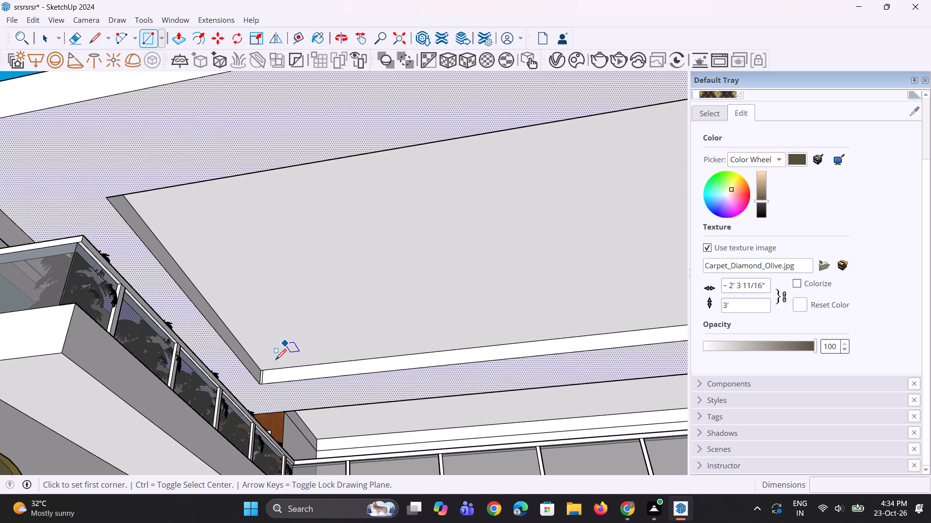
pyautogui.click(273, 361)
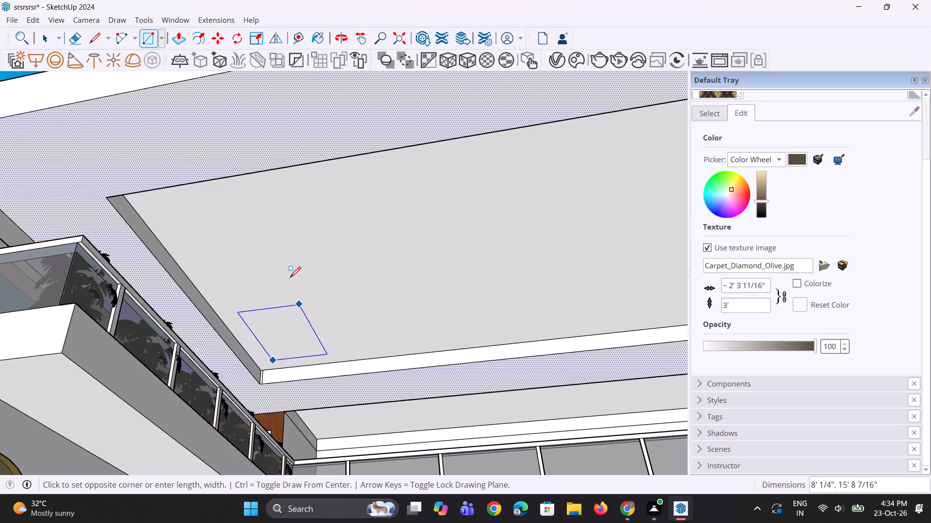
pyautogui.click(205, 189)
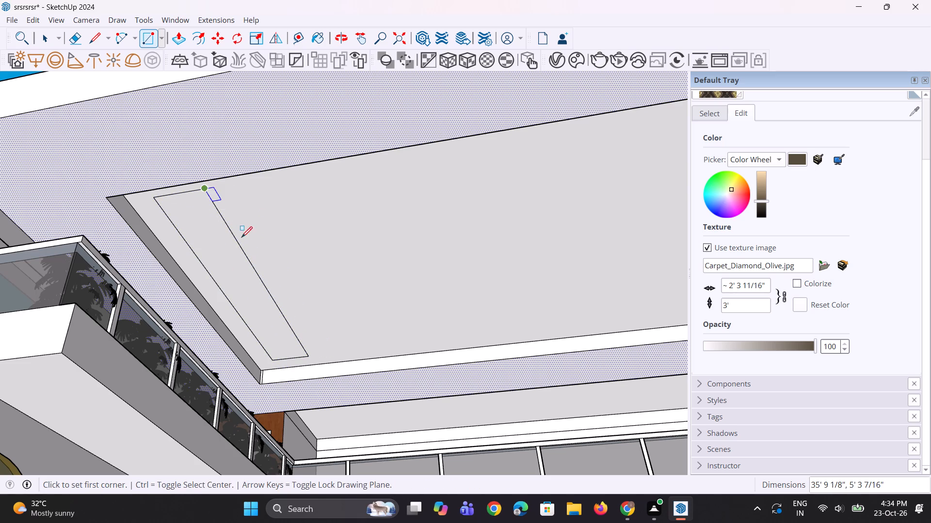
pyautogui.moveTo(250, 242); pyautogui.dragTo(267, 246, button='middle')
pyautogui.press('space')
pyautogui.press('space')
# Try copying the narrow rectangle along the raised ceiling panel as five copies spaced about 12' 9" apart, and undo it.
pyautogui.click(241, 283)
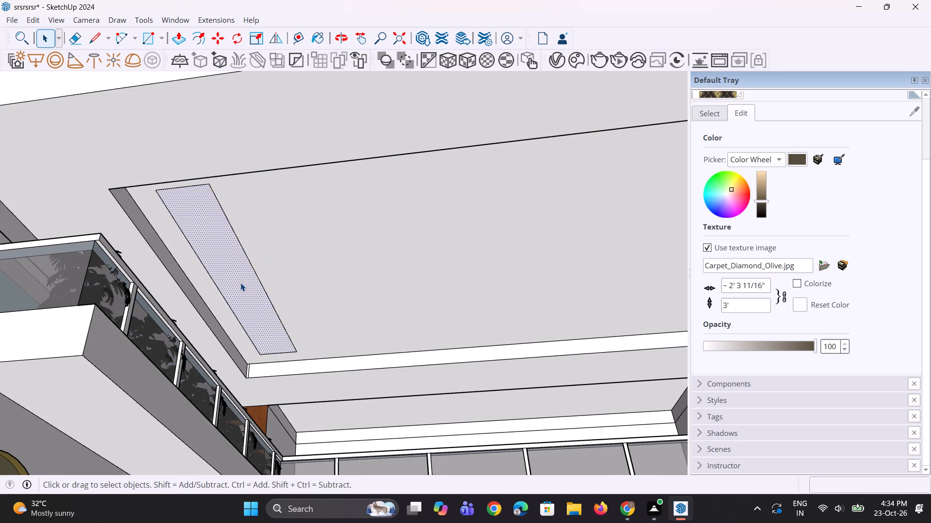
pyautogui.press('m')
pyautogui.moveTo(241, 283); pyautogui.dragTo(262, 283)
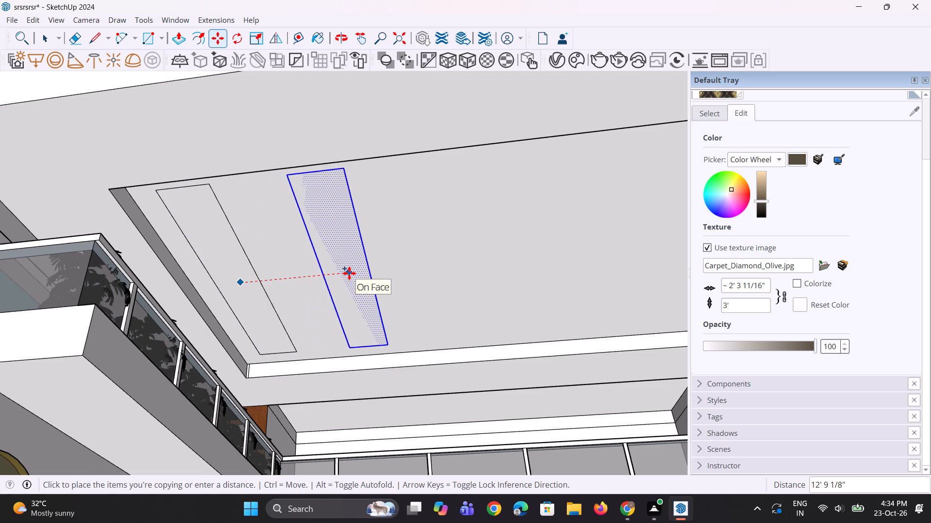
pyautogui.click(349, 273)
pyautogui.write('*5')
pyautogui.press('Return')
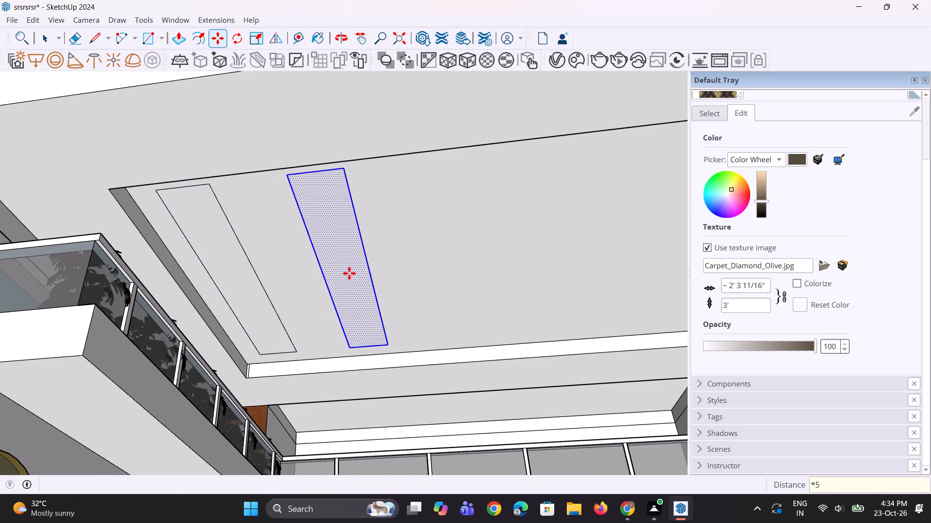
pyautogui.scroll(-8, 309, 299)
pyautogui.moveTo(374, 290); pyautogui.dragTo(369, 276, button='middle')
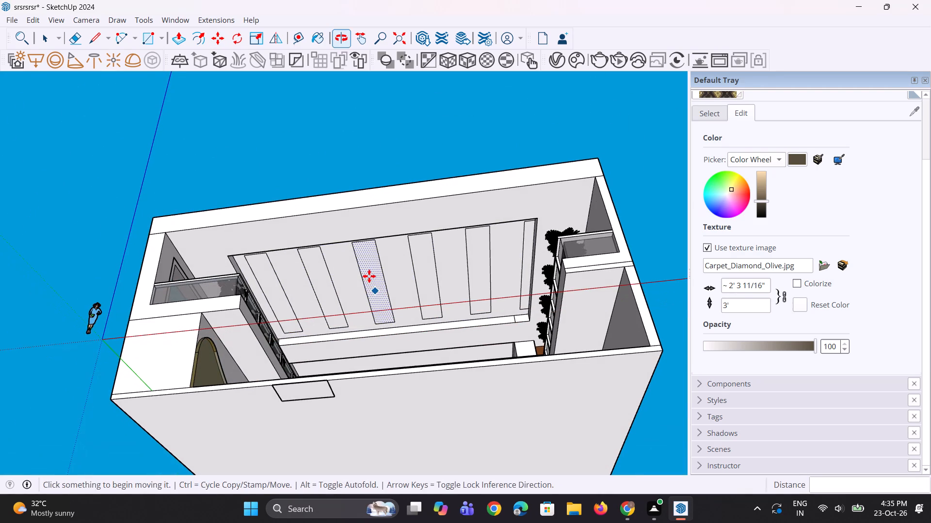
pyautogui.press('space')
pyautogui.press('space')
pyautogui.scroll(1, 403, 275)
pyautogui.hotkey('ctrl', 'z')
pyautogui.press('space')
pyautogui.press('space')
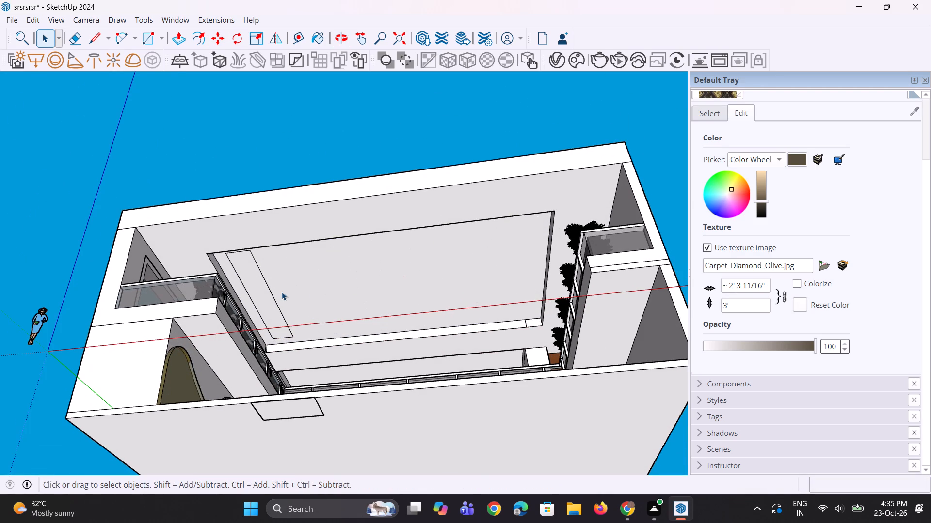
# Move the narrow rectangle slightly away from the short edge of the raised ceiling panel.
pyautogui.click(269, 301)
pyautogui.scroll(3, 269, 301)
pyautogui.press('m')
pyautogui.click(271, 301)
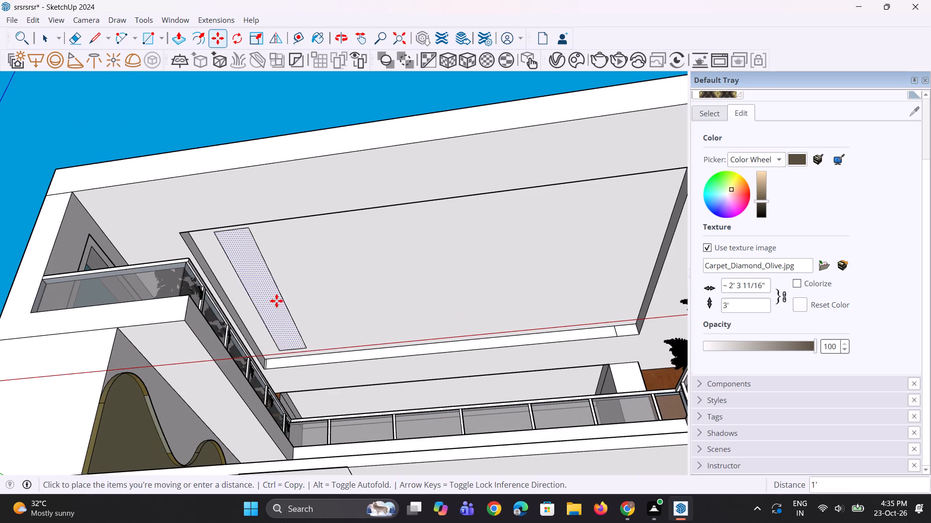
pyautogui.click(285, 299)
# Copy the narrow rectangle along the raised ceiling panel as five evenly spaced copies about 10' 5" apart.
pyautogui.press('m')
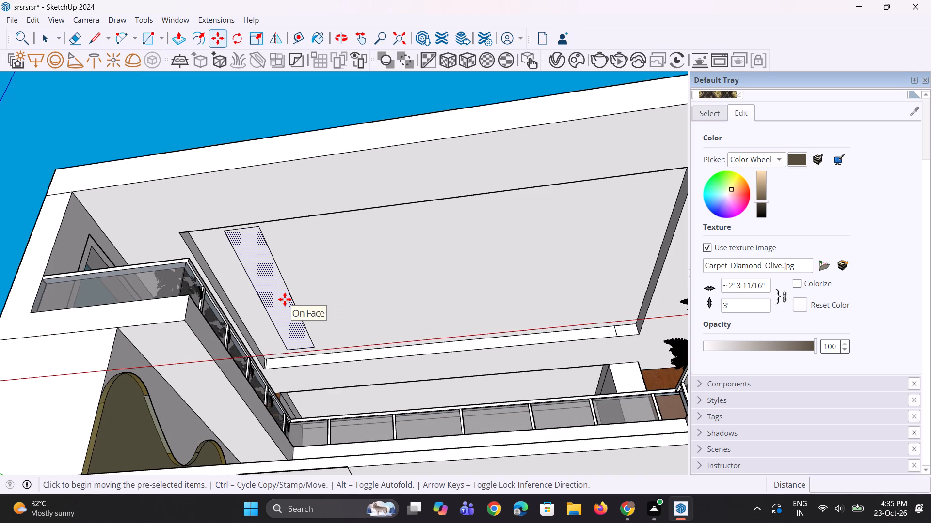
pyautogui.click(285, 299)
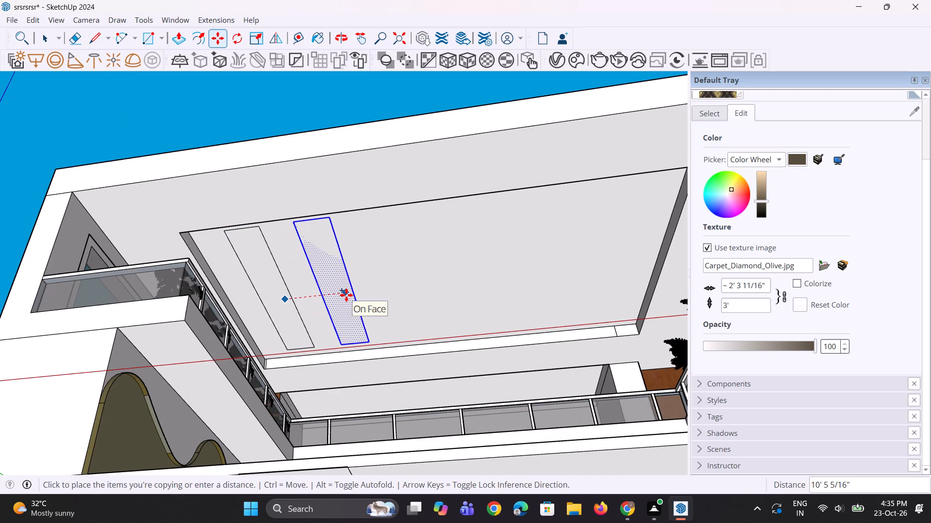
pyautogui.click(346, 295)
pyautogui.write('*5')
pyautogui.press('Return')
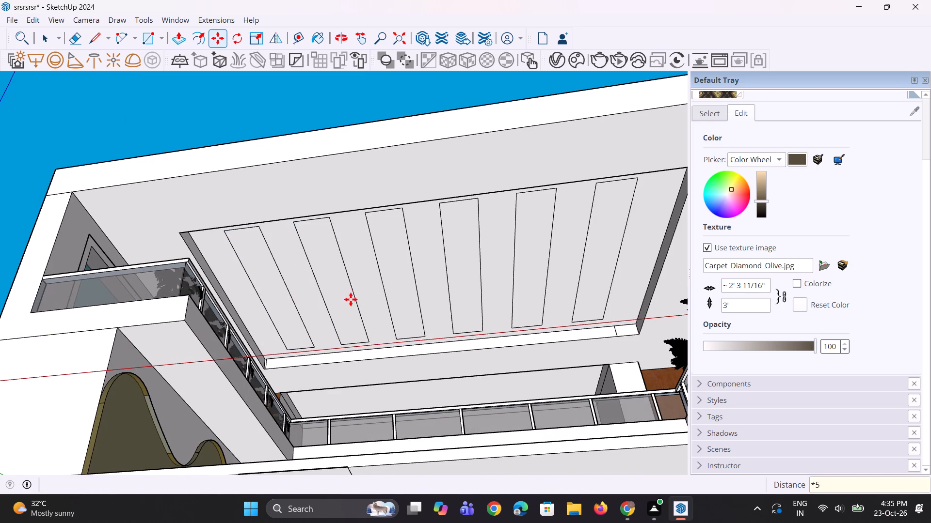
pyautogui.moveTo(366, 305); pyautogui.dragTo(350, 295, button='middle')
pyautogui.press('space')
pyautogui.press('space')
# Pull all six narrow rectangles on the raised ceiling panel down by about 1' 2" to form projecting beams.
pyautogui.scroll(2, 310, 307)
pyautogui.press('p')
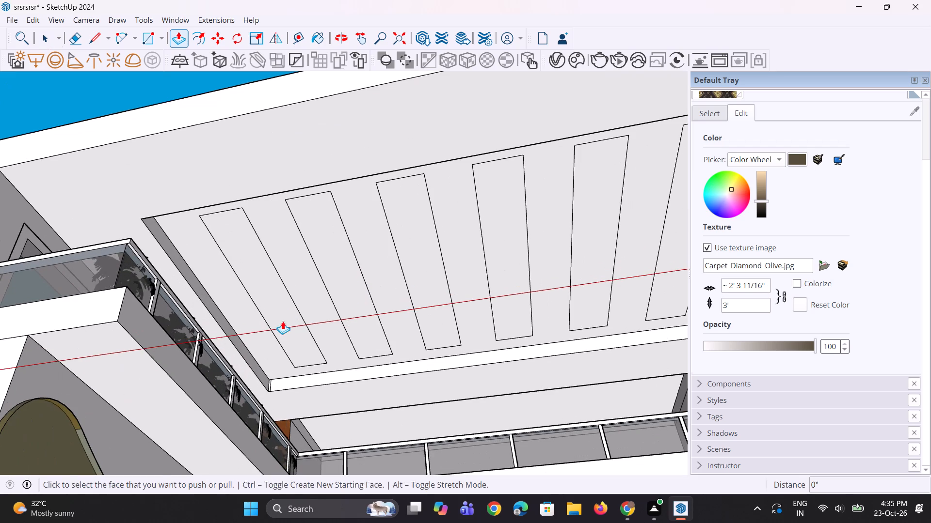
pyautogui.click(279, 322)
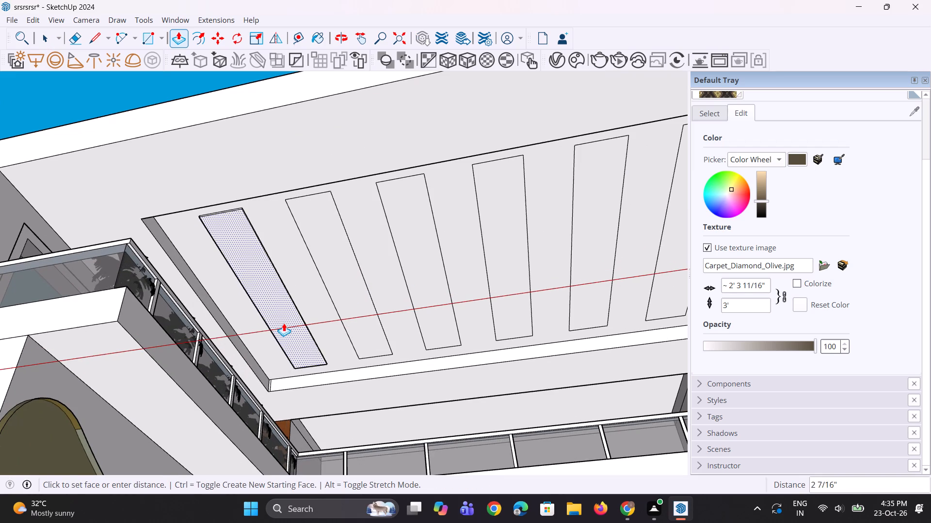
pyautogui.click(284, 329)
pyautogui.doubleClick(354, 289)
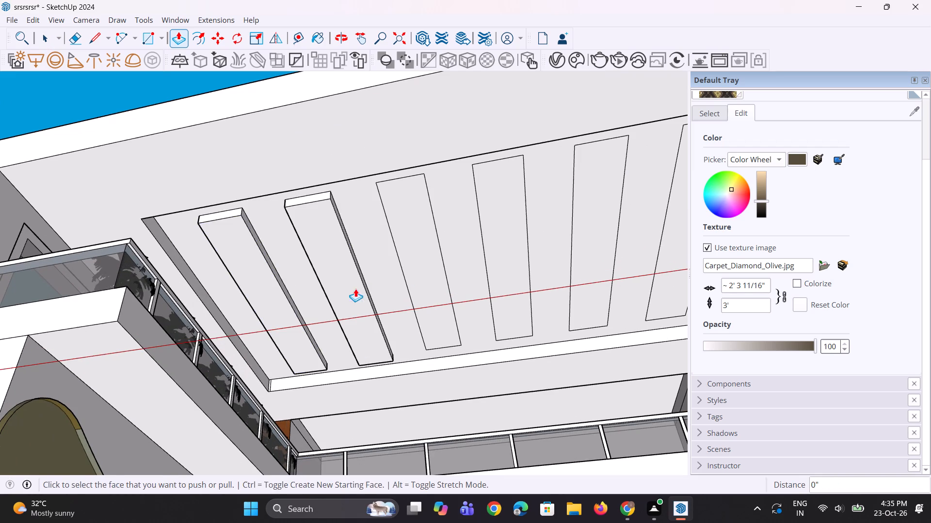
pyautogui.doubleClick(432, 292)
pyautogui.doubleClick(512, 290)
pyautogui.scroll(-3, 278, 328)
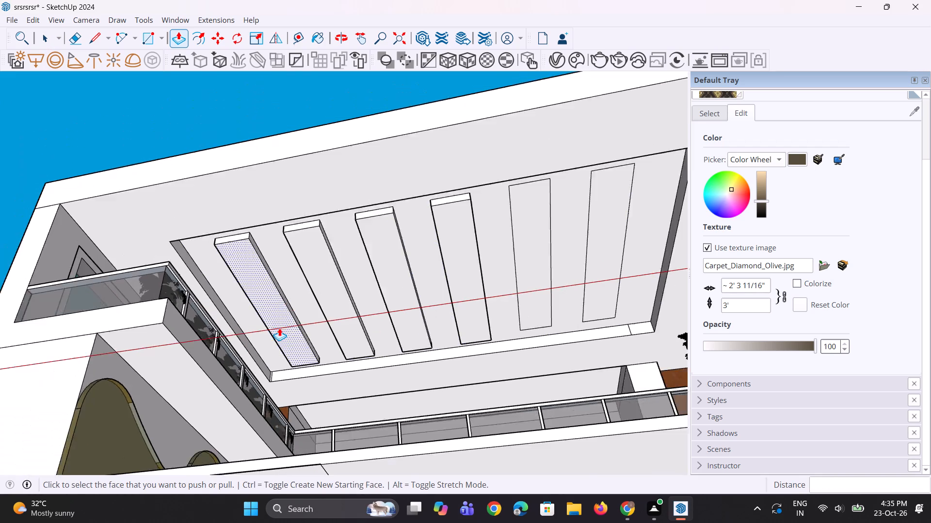
pyautogui.scroll(-1, 279, 328)
pyautogui.doubleClick(474, 284)
pyautogui.click(539, 267)
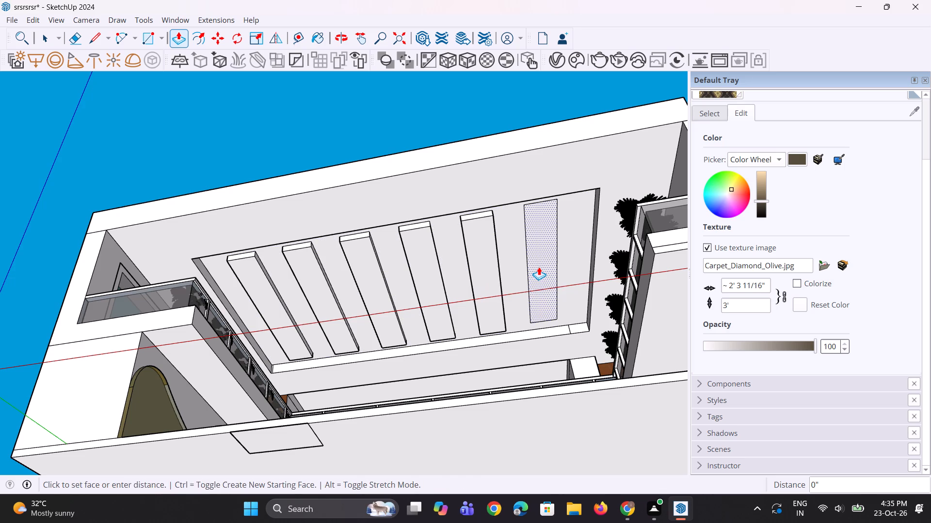
pyautogui.click(539, 267)
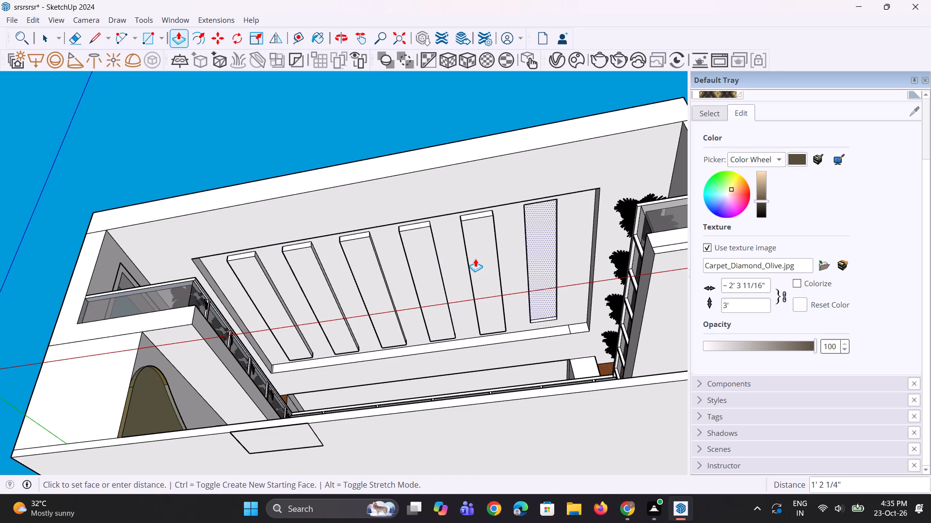
pyautogui.click(475, 259)
# Draw a narrow rectangle across the depth of the back-wall recess ceiling, close to its side wall.
pyautogui.moveTo(434, 290); pyautogui.dragTo(434, 321, button='middle')
pyautogui.scroll(6, 321, 351)
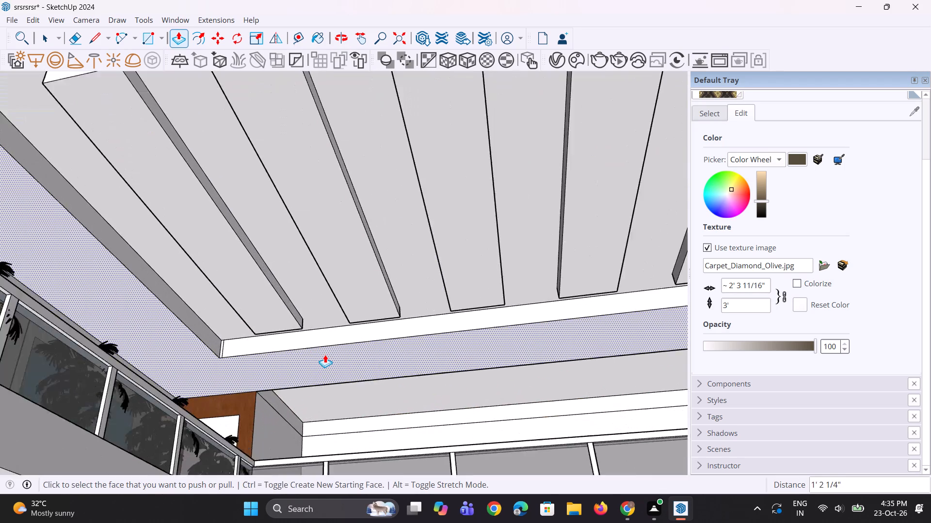
pyautogui.scroll(6, 325, 354)
pyautogui.scroll(-11, 328, 351)
pyautogui.moveTo(341, 356); pyautogui.dragTo(346, 362, button='middle')
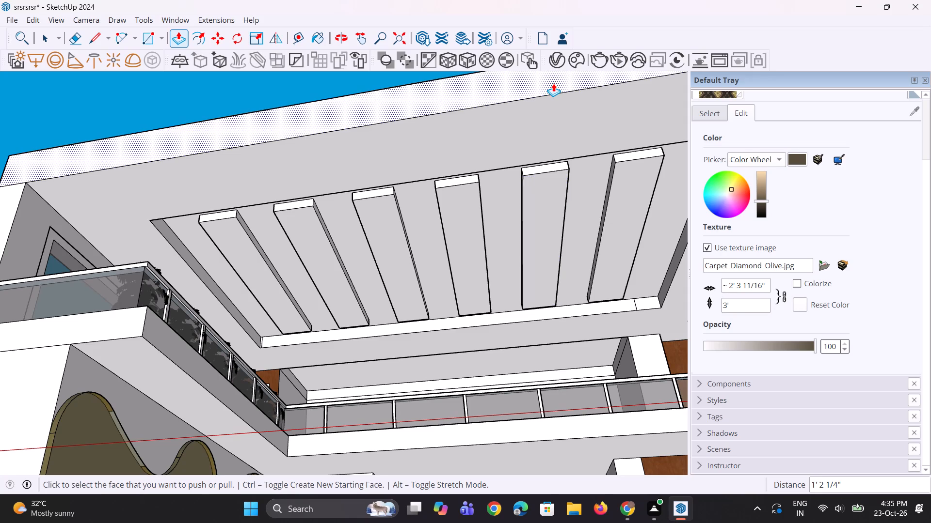
pyautogui.scroll(4, 391, 401)
pyautogui.scroll(5, 327, 381)
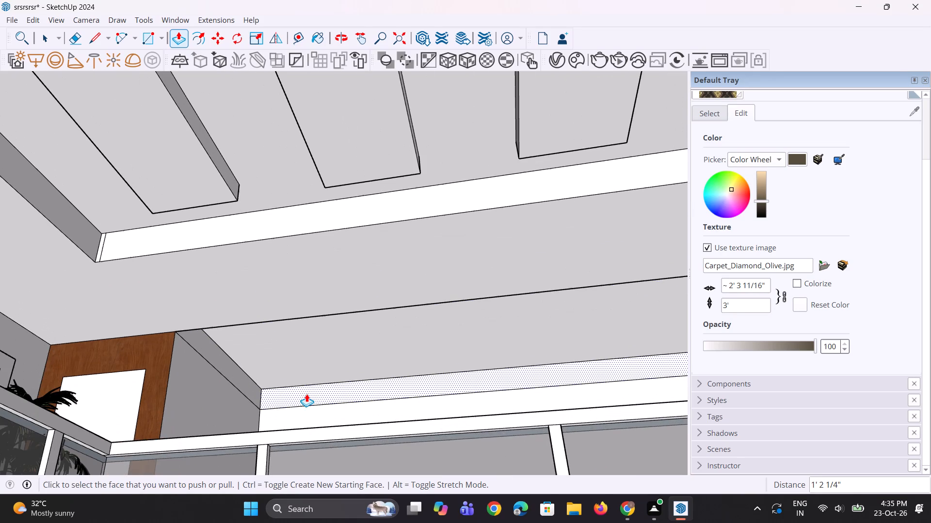
pyautogui.press('r')
pyautogui.scroll(1, 277, 390)
pyautogui.click(275, 387)
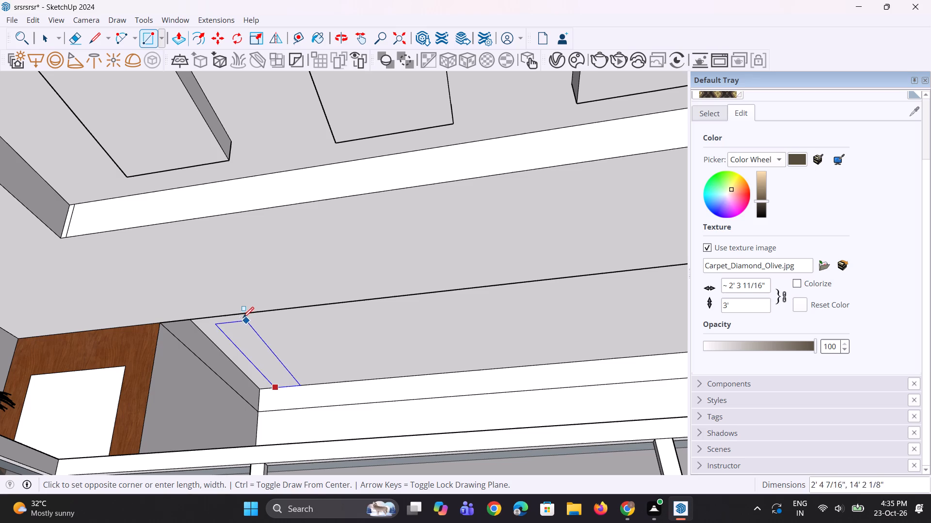
pyautogui.moveTo(253, 324); pyautogui.dragTo(234, 307, button='middle')
pyautogui.scroll(5, 245, 332)
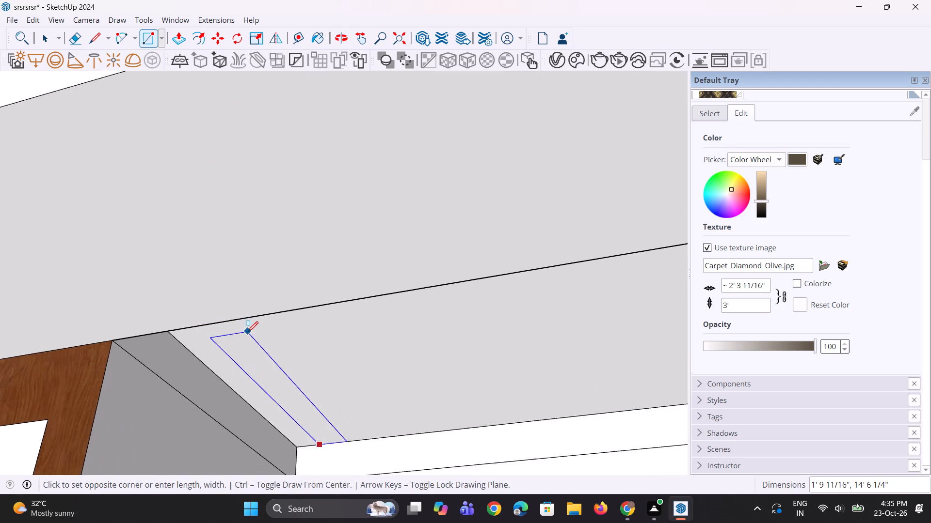
pyautogui.scroll(9, 247, 332)
pyautogui.moveTo(243, 309); pyautogui.dragTo(171, 296, button='middle')
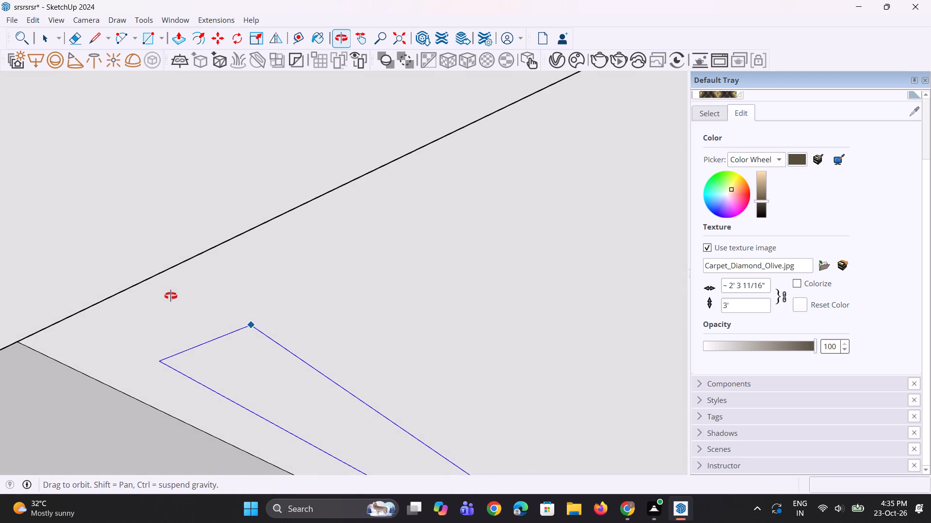
pyautogui.moveTo(171, 296); pyautogui.dragTo(132, 299, button='middle')
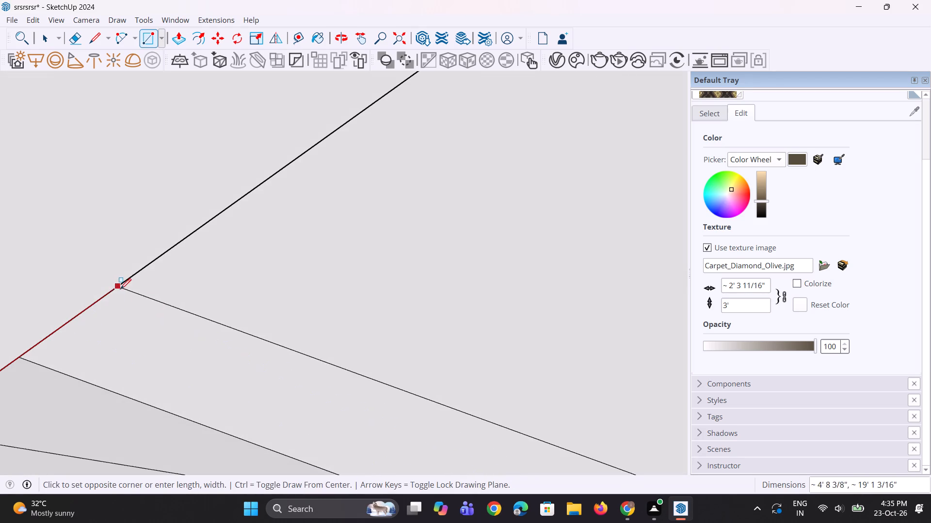
pyautogui.click(133, 282)
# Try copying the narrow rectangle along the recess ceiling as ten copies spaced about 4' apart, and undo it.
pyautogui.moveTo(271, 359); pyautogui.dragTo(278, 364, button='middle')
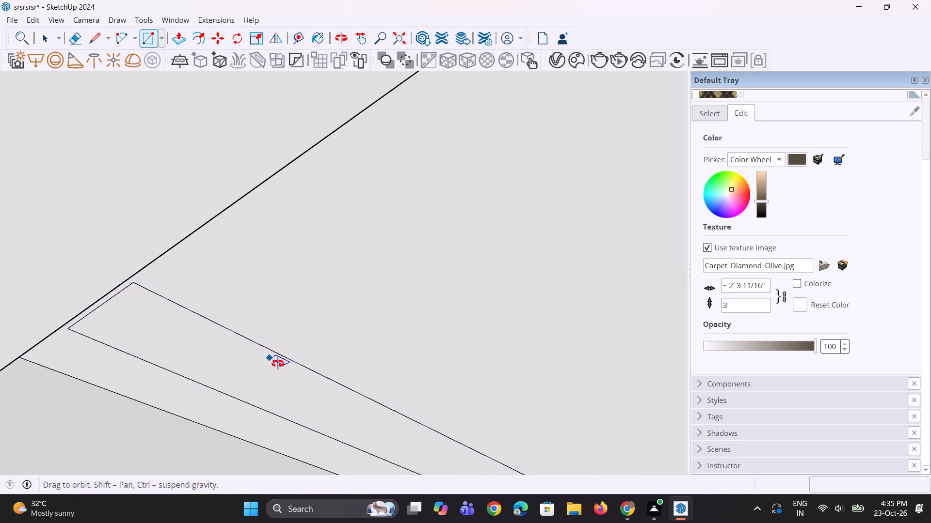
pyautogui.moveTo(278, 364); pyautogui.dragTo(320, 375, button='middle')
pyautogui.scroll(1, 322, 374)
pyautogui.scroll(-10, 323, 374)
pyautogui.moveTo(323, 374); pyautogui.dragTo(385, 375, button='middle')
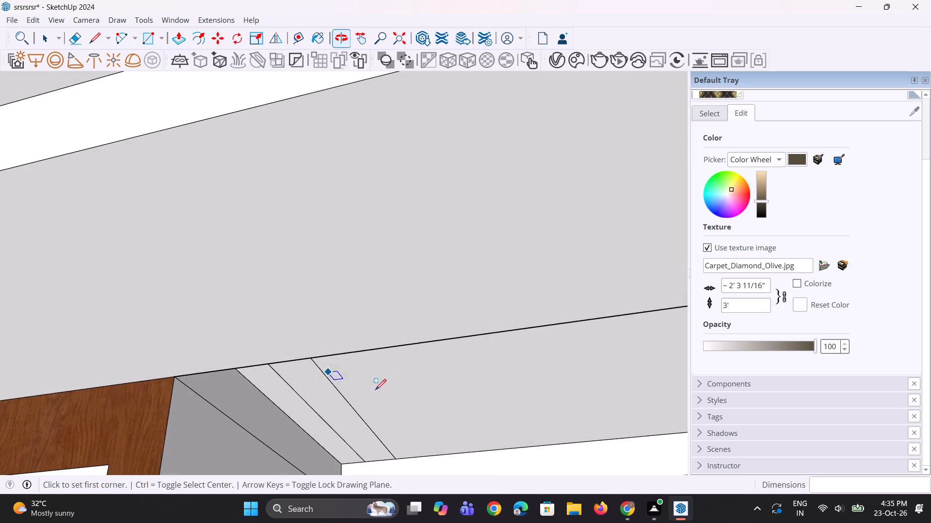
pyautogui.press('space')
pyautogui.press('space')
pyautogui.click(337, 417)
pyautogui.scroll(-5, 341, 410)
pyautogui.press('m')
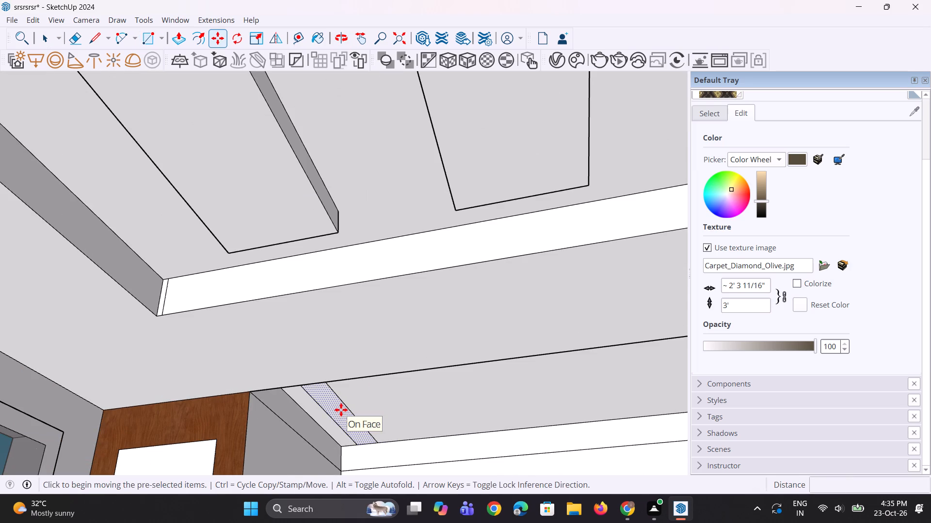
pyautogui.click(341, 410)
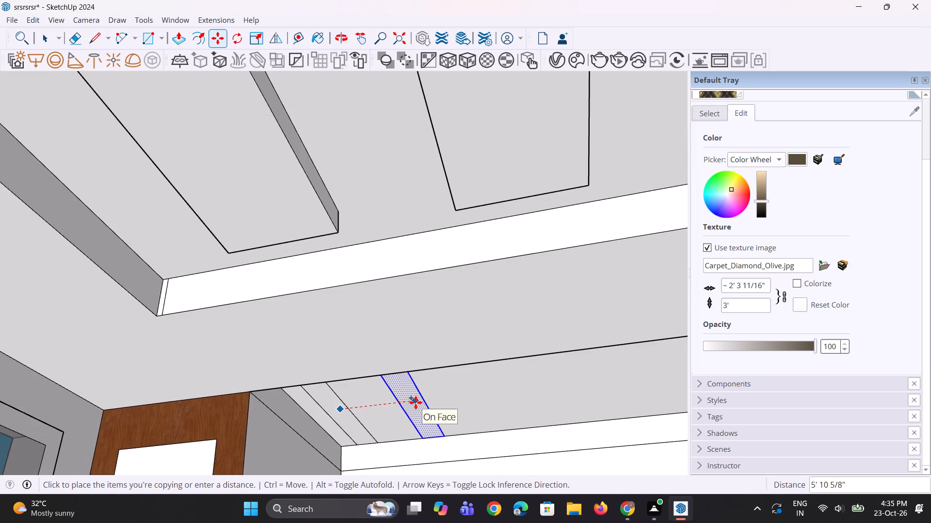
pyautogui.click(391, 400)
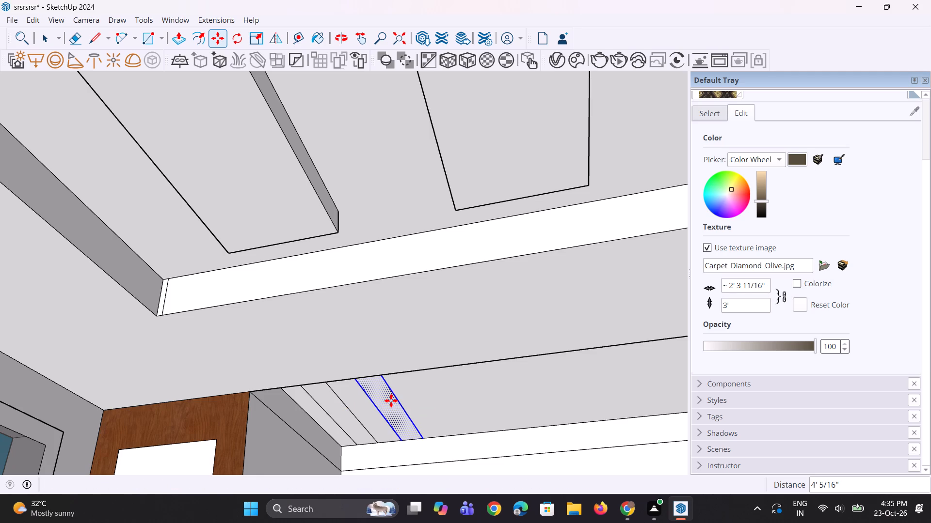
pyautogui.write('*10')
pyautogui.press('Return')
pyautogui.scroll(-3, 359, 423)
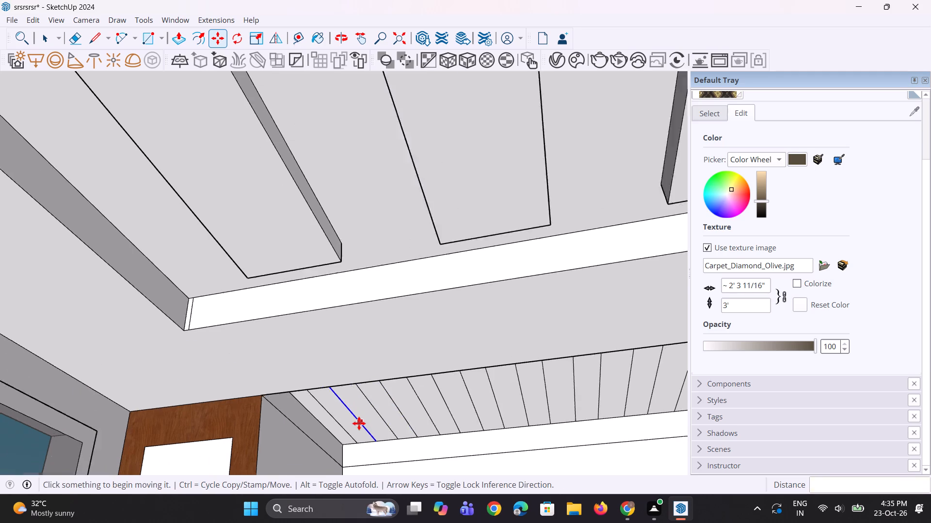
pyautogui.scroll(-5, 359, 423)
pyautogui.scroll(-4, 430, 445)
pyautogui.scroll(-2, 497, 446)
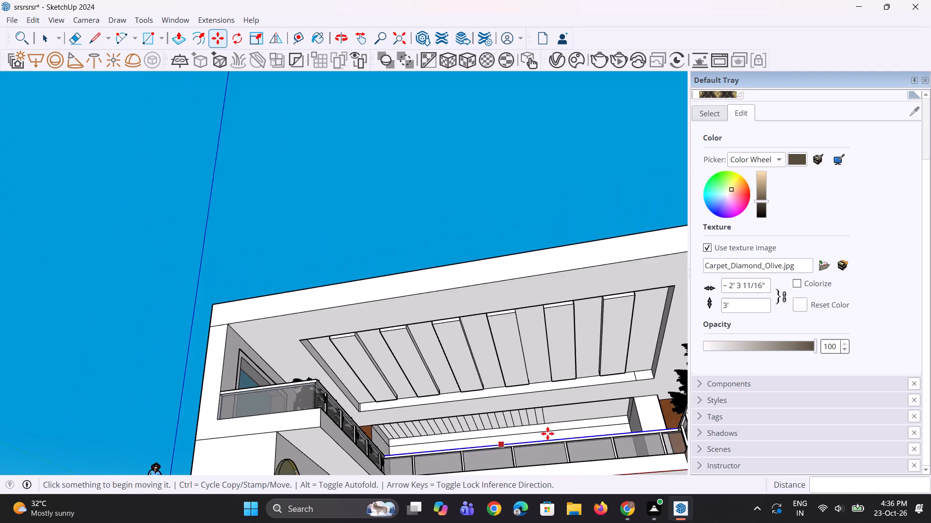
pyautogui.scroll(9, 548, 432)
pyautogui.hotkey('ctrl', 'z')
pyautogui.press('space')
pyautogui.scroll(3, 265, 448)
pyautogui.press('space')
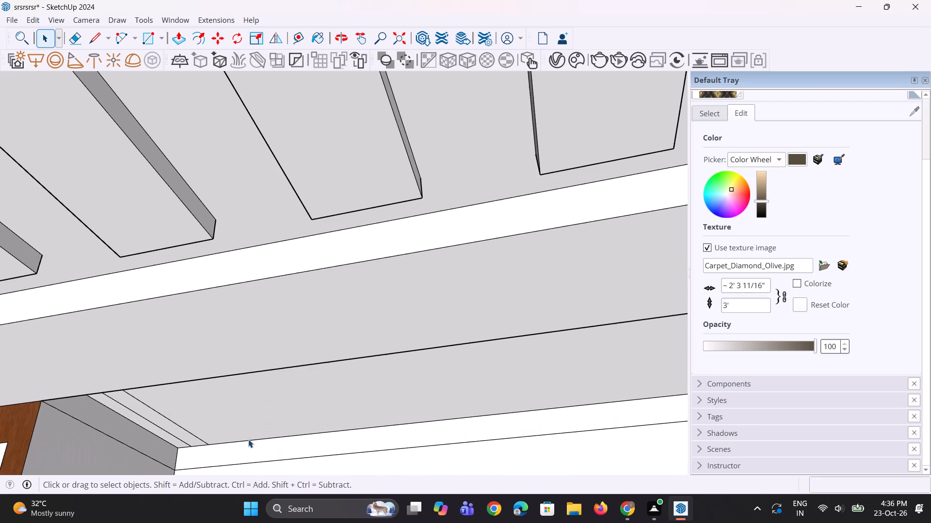
# Copy the narrow rectangle along the recess ceiling as fifteen evenly spaced copies about 9' 1" apart.
pyautogui.click(178, 435)
pyautogui.press('m')
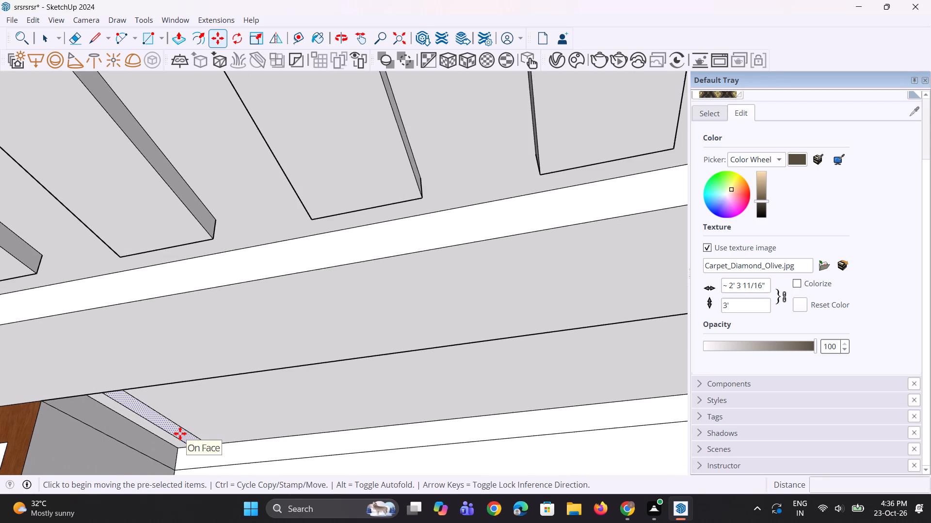
pyautogui.keyDown('ctrl'); pyautogui.scroll(3, 180, 433); pyautogui.keyUp('ctrl')
pyautogui.click(180, 433)
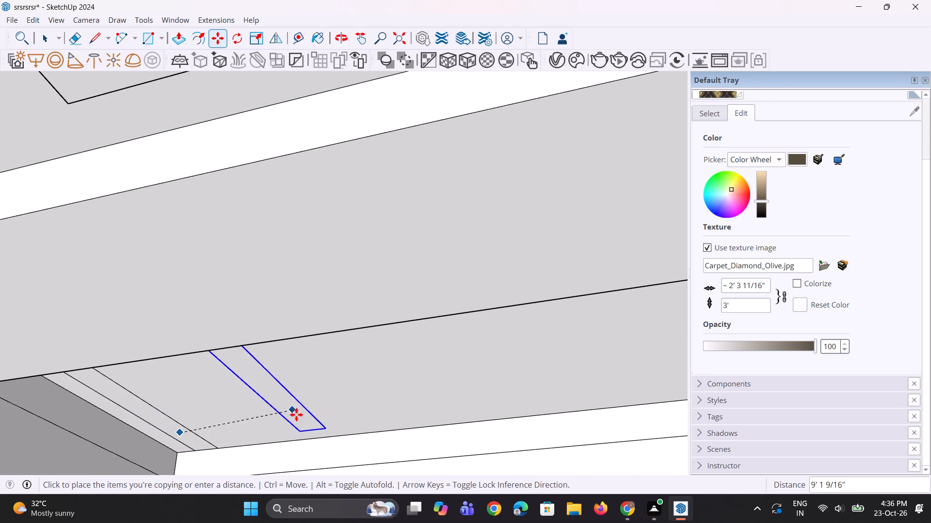
pyautogui.click(304, 422)
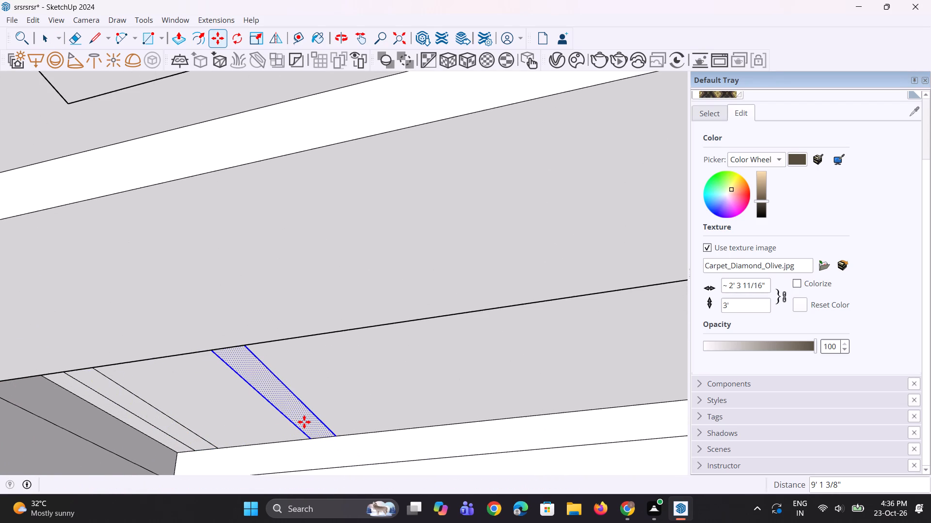
pyautogui.write('*15')
pyautogui.press('Return')
pyautogui.scroll(-5, 319, 424)
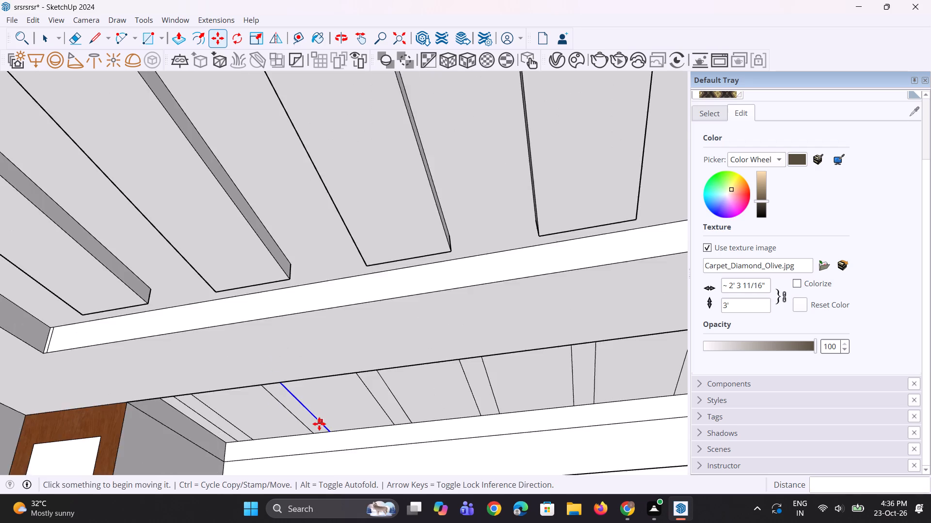
pyautogui.scroll(-17, 319, 424)
pyautogui.moveTo(440, 442); pyautogui.dragTo(433, 471, button='middle')
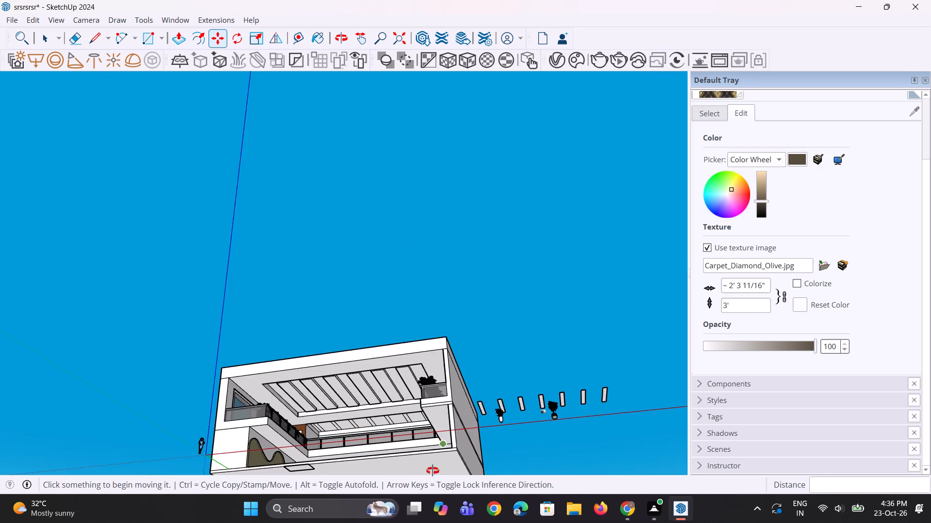
# Try deleting the stray rectangle copies outside the building, and undo both that deletion and the fifteen-copy array.
pyautogui.moveTo(433, 471); pyautogui.dragTo(412, 522, button='middle')
pyautogui.scroll(8, 493, 366)
pyautogui.press('space')
pyautogui.press('space')
pyautogui.press('space')
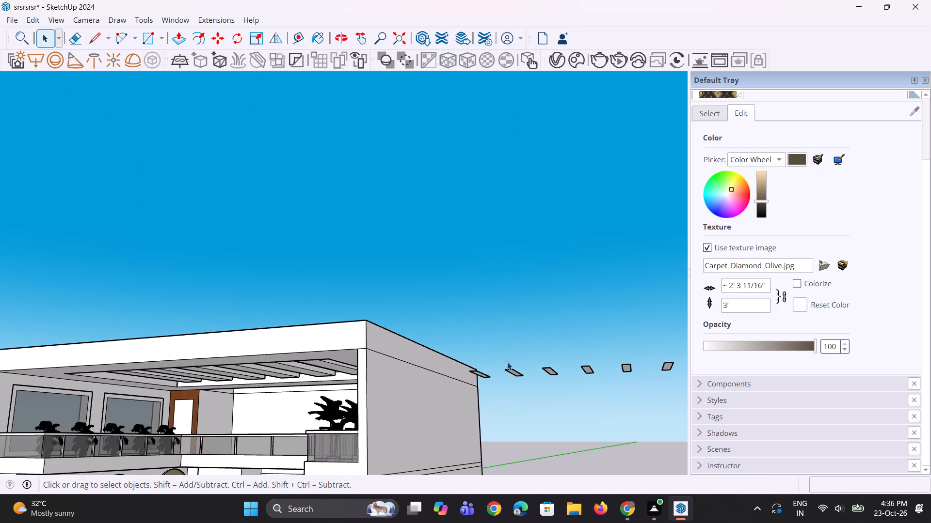
pyautogui.moveTo(510, 381); pyautogui.dragTo(635, 482, button='middle')
pyautogui.scroll(4, 487, 370)
pyautogui.moveTo(455, 254); pyautogui.dragTo(615, 373)
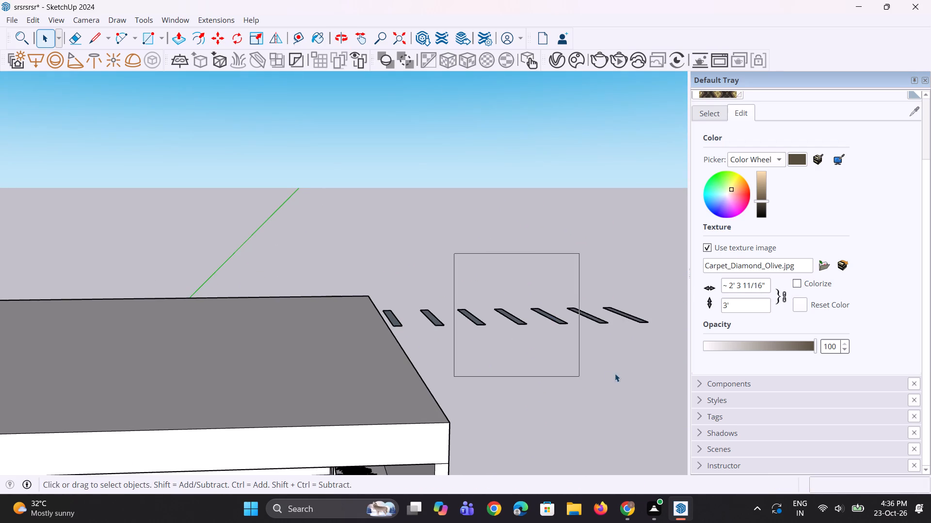
pyautogui.moveTo(615, 373); pyautogui.dragTo(651, 362)
pyautogui.press('Delete')
pyautogui.moveTo(566, 352); pyautogui.dragTo(554, 352, button='middle')
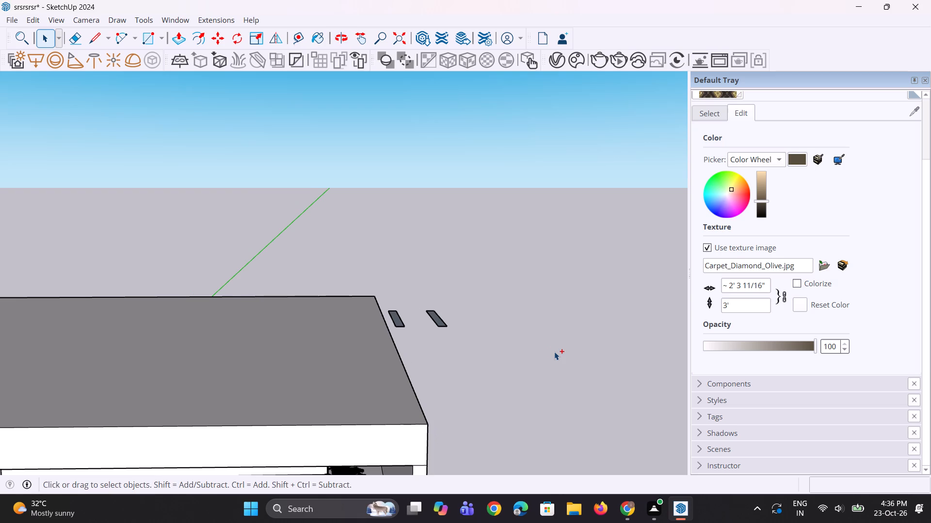
pyautogui.hotkey('ctrl', 'z')
pyautogui.hotkey('ctrl', 'z')
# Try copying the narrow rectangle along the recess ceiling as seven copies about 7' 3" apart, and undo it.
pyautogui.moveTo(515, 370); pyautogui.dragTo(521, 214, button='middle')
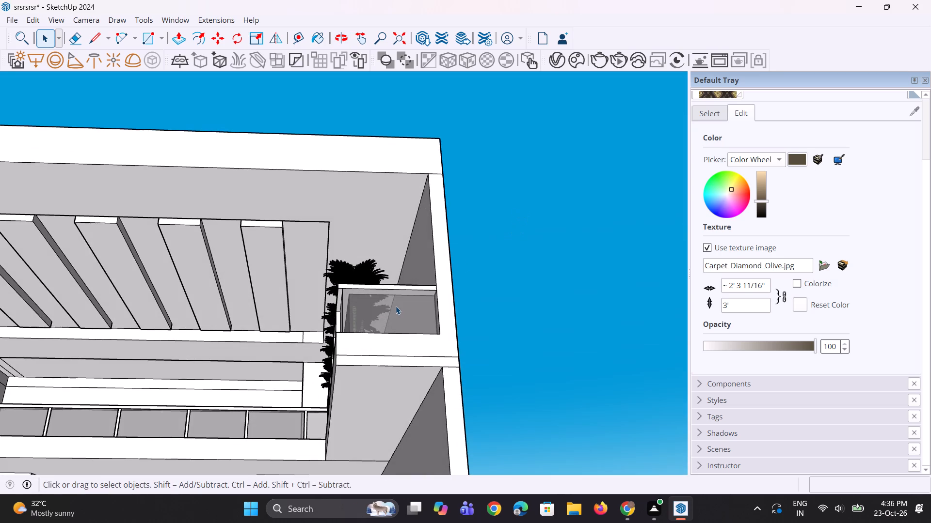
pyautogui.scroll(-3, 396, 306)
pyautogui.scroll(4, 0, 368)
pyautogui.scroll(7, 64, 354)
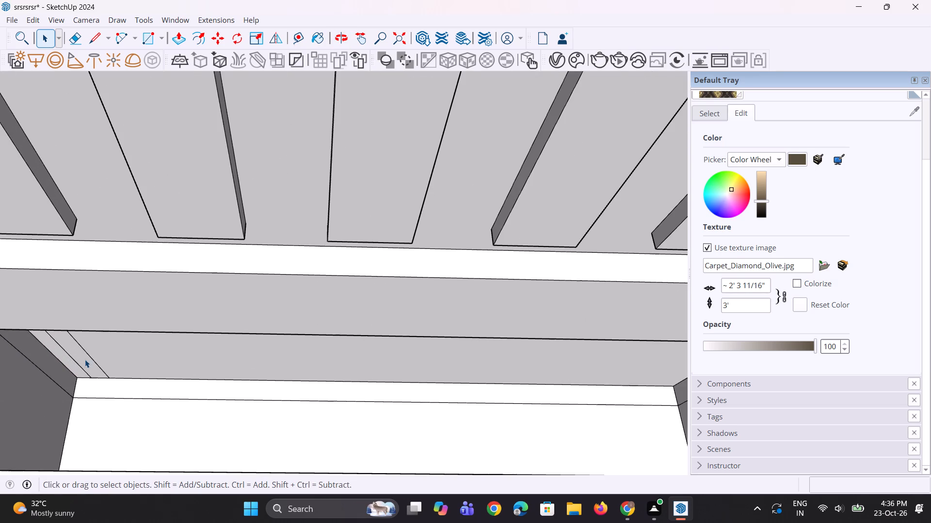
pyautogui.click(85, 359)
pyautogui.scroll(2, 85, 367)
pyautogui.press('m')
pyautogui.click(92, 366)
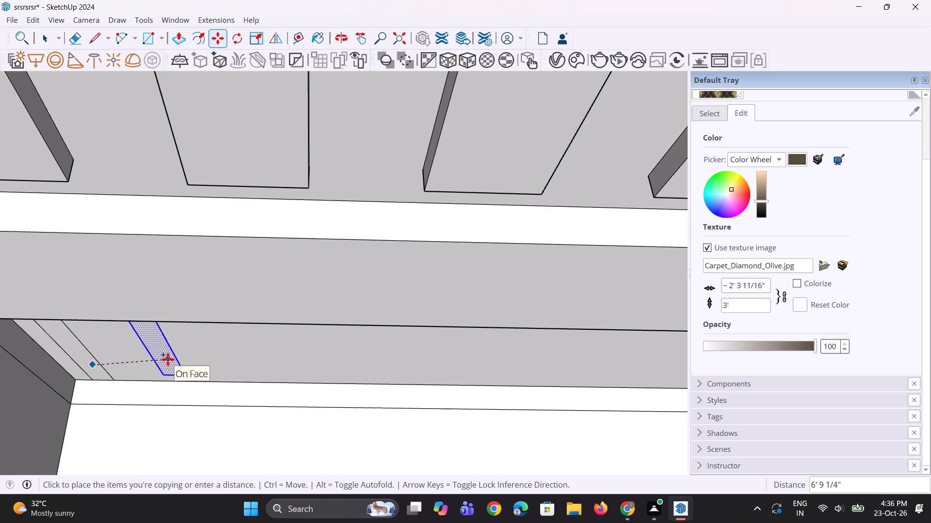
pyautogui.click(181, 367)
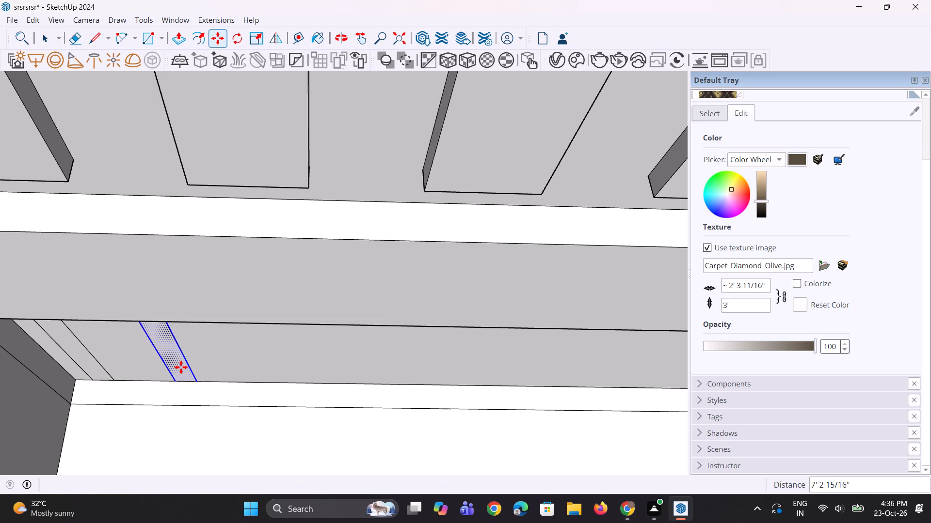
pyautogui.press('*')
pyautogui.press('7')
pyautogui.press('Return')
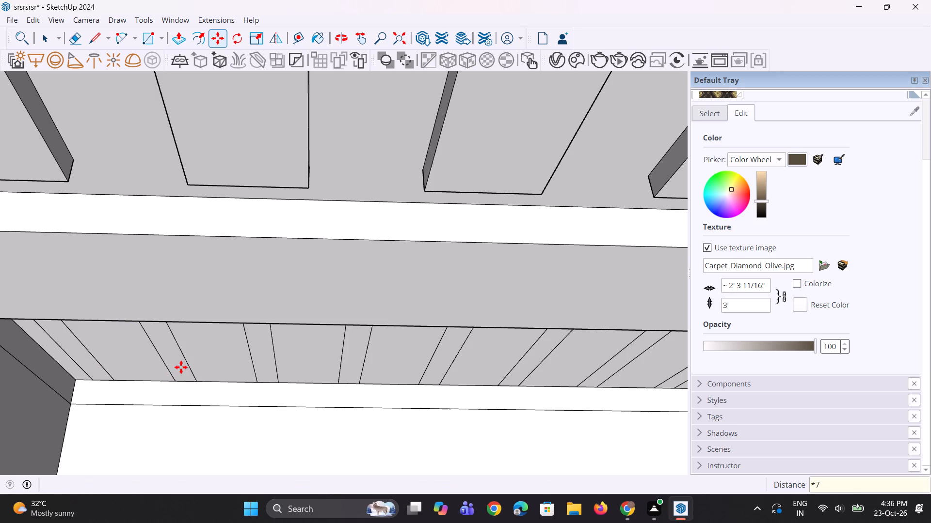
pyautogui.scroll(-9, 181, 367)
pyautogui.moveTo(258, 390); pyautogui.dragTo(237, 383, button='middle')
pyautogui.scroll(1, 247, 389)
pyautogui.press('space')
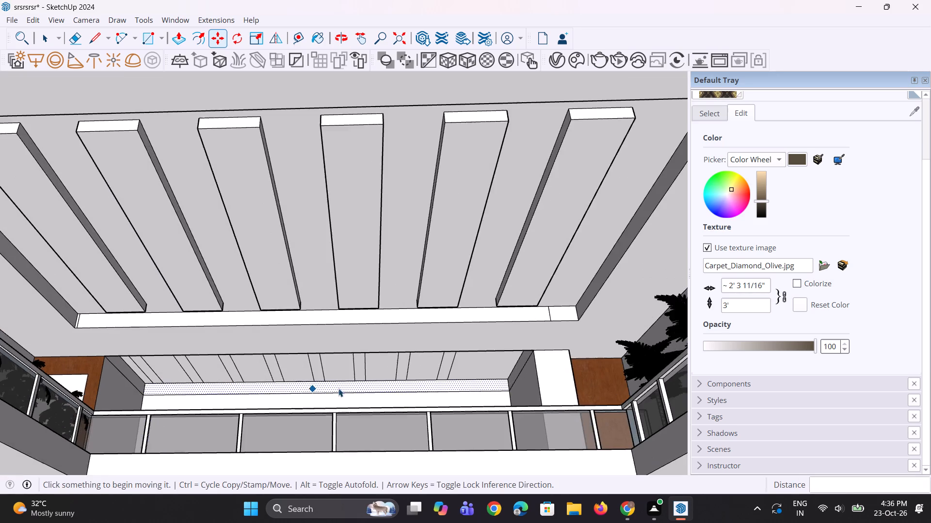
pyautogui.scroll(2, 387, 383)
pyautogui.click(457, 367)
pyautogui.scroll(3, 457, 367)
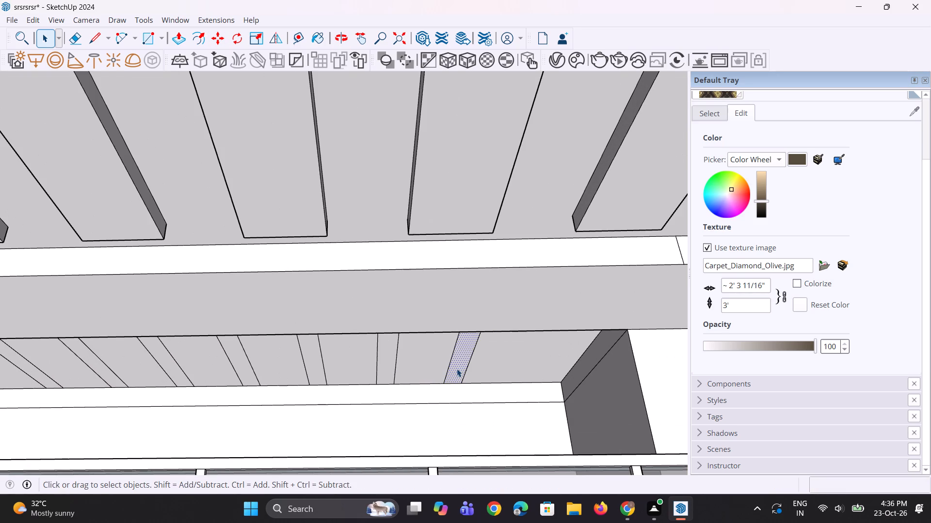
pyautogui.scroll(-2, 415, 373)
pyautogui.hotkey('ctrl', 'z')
# Copy the narrow rectangle beside the side wall along the recess ceiling as eight copies spaced about 7' 5" apart.
pyautogui.press('space')
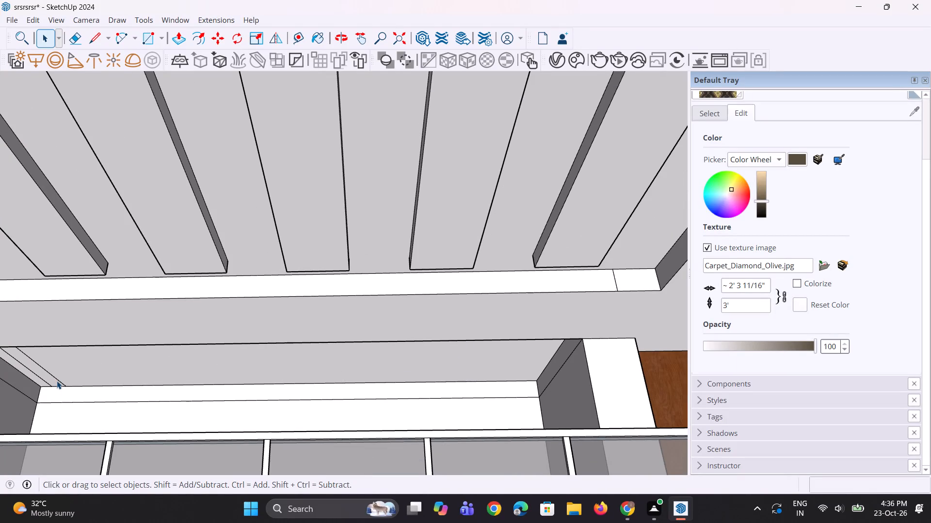
pyautogui.click(55, 381)
pyautogui.scroll(4, 10, 364)
pyautogui.press('m')
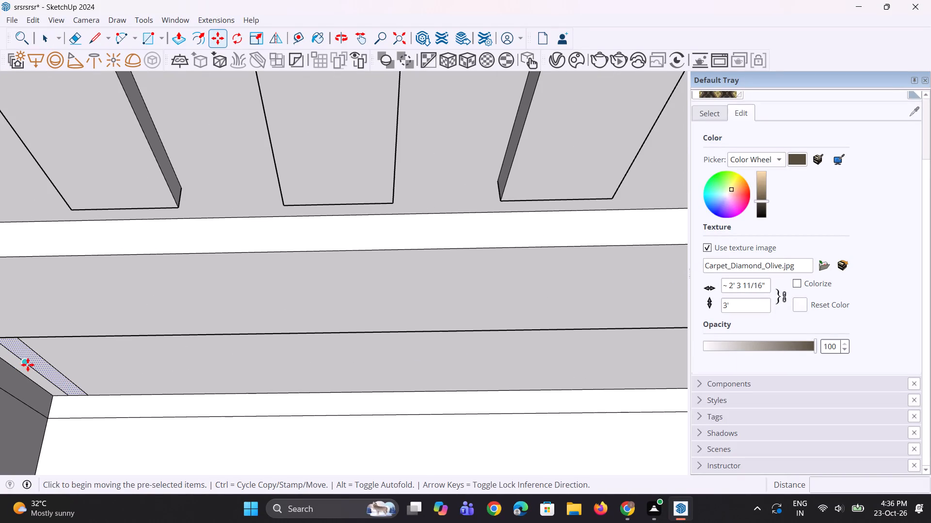
pyautogui.click(36, 367)
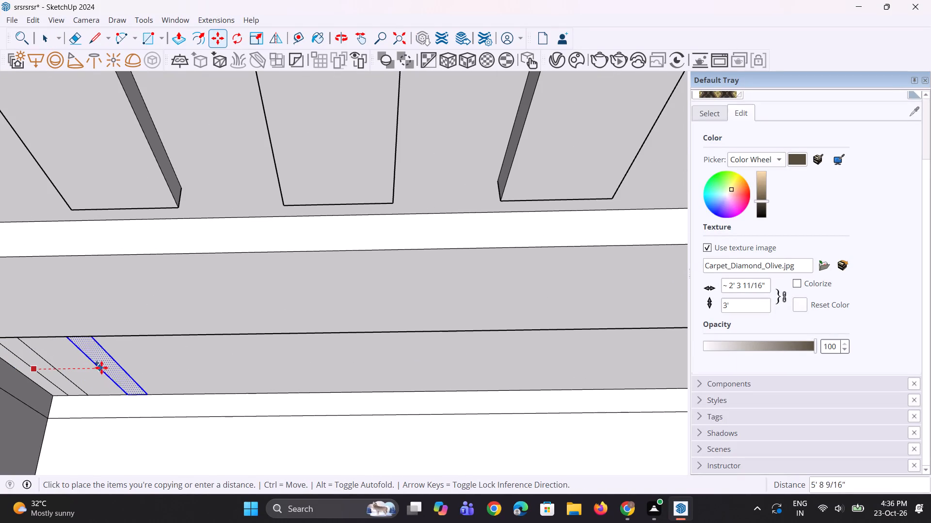
pyautogui.click(120, 370)
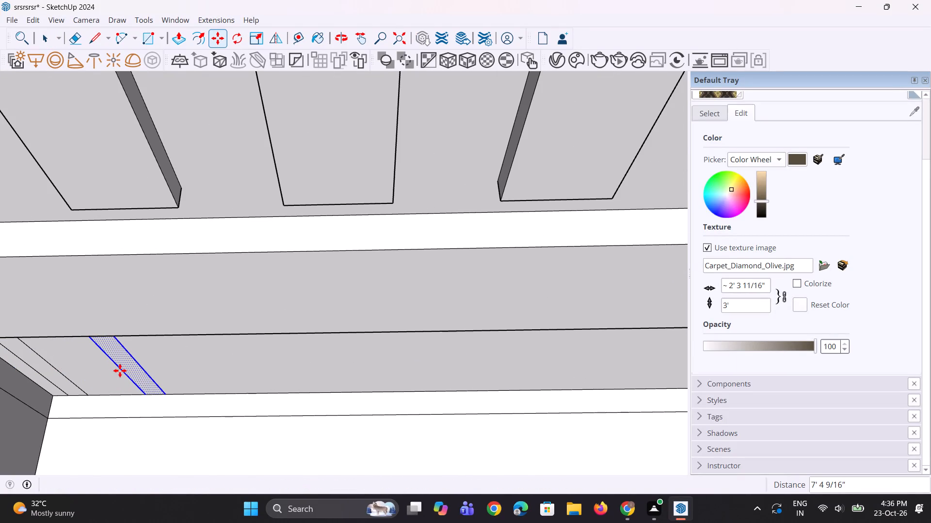
pyautogui.write('*8')
pyautogui.press('Return')
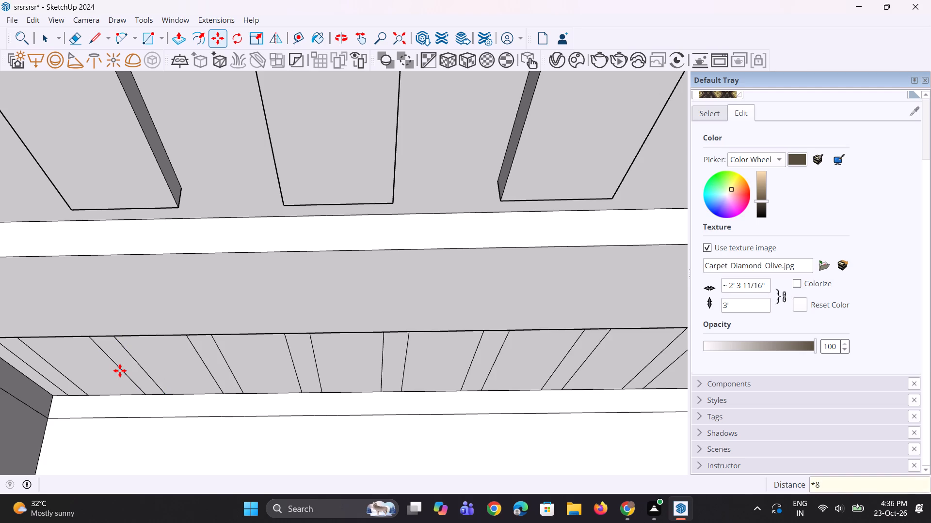
pyautogui.scroll(-9, 120, 370)
pyautogui.press('space')
pyautogui.press('space')
pyautogui.scroll(4, 99, 382)
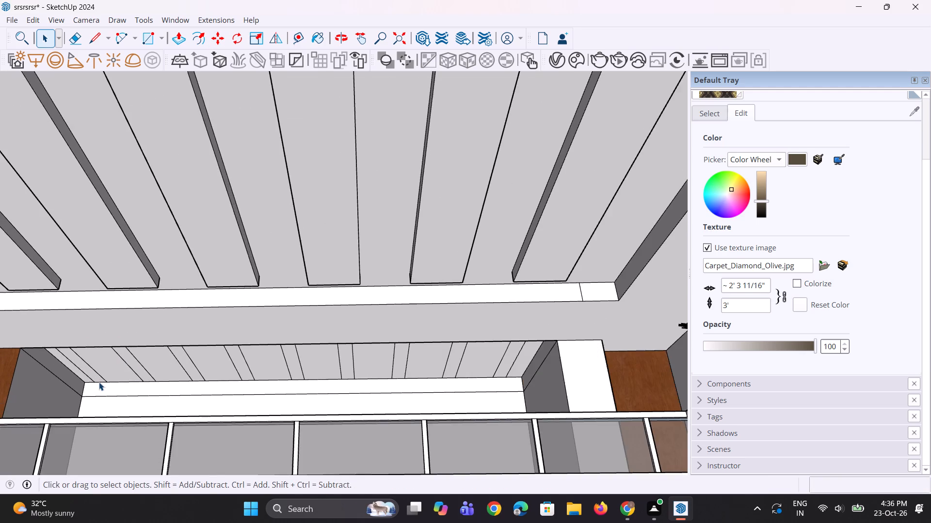
# Pull all nine narrow rectangles on the back-wall recess ceiling down by about 2' 2" to form projecting beams.
pyautogui.press('p')
pyautogui.click(86, 376)
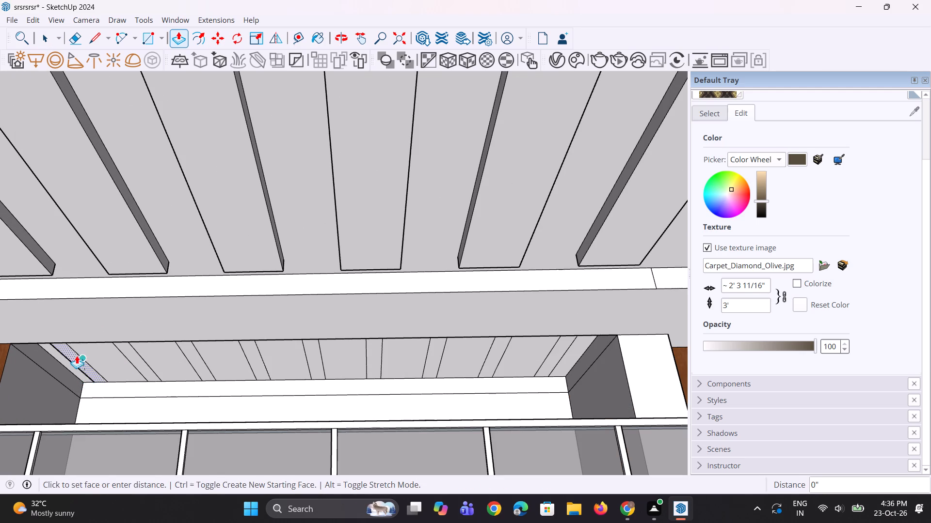
pyautogui.click(80, 333)
pyautogui.scroll(2, 123, 387)
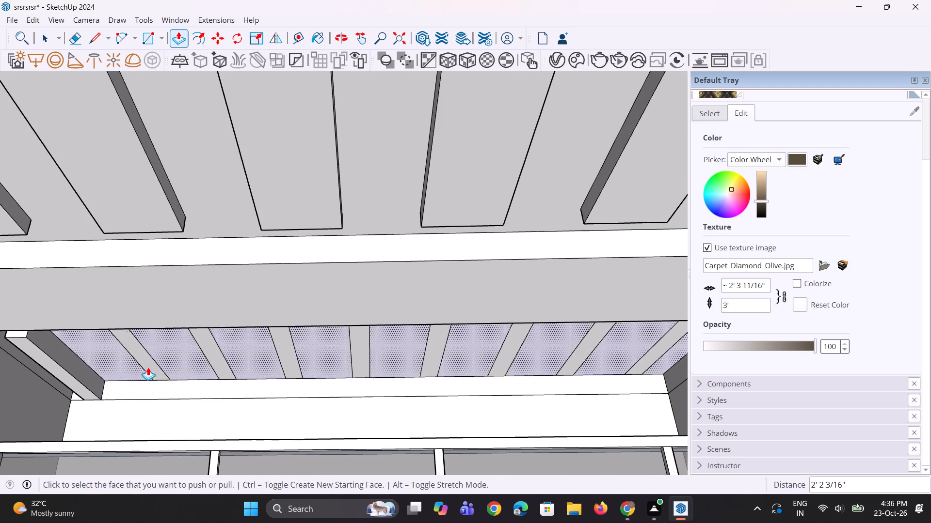
pyautogui.doubleClick(148, 367)
pyautogui.doubleClick(213, 368)
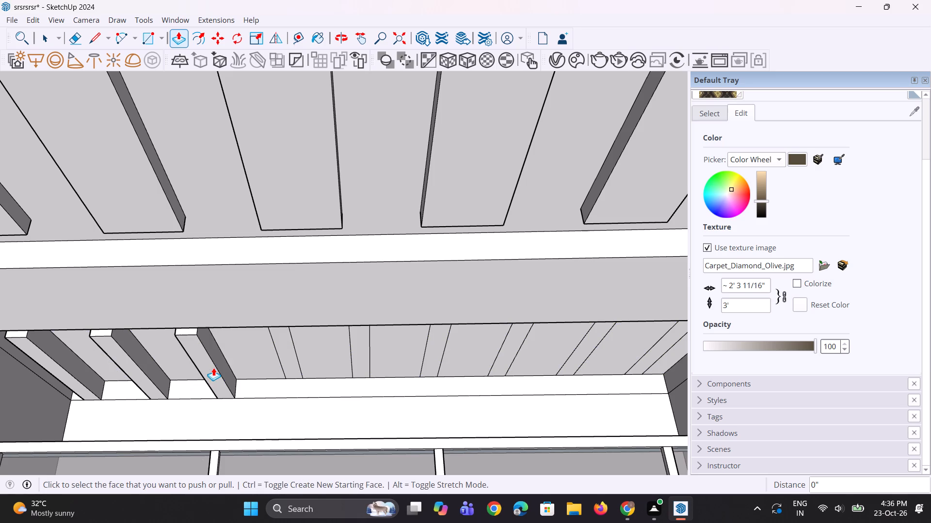
pyautogui.doubleClick(286, 369)
pyautogui.doubleClick(354, 363)
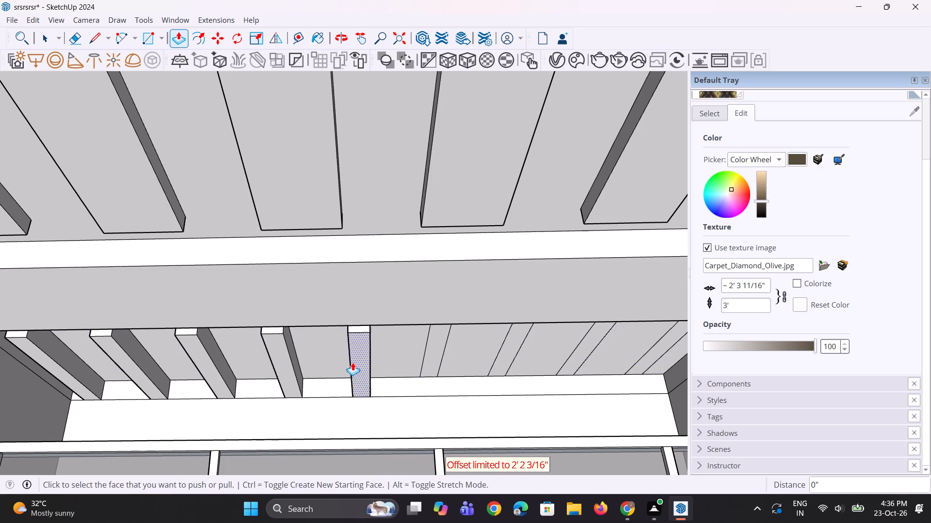
pyautogui.scroll(-4, 209, 370)
pyautogui.scroll(2, 368, 354)
pyautogui.doubleClick(368, 354)
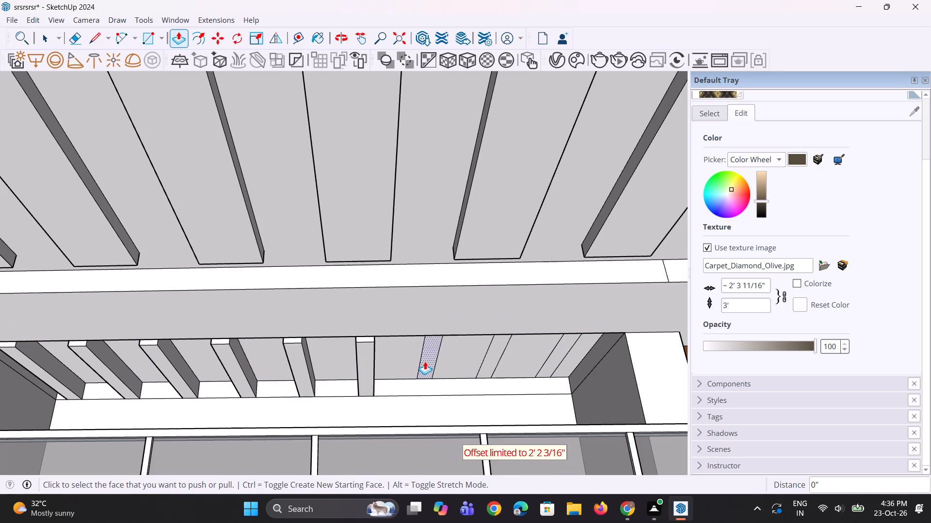
pyautogui.doubleClick(425, 361)
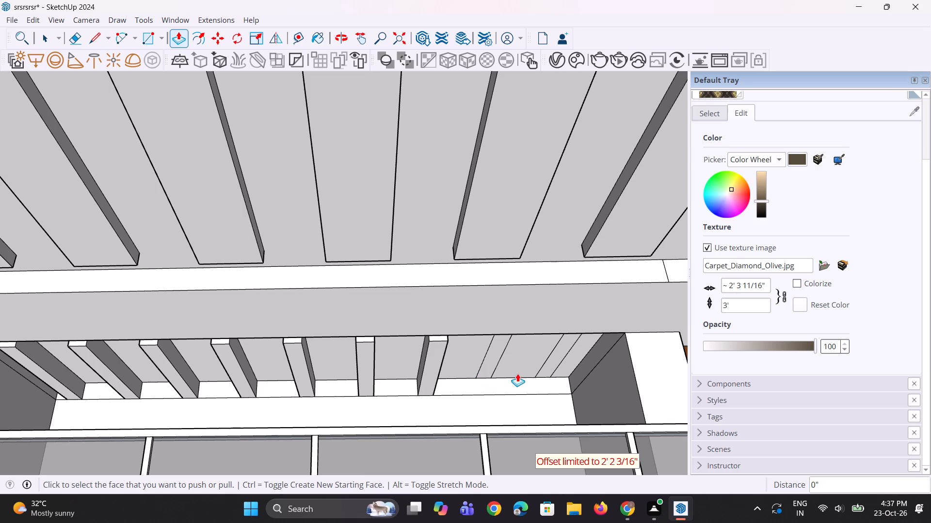
pyautogui.doubleClick(551, 370)
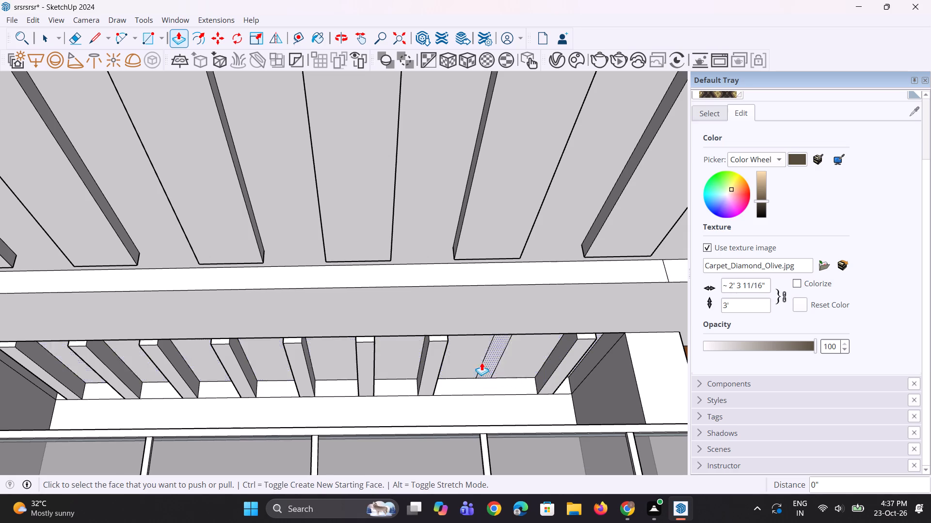
pyautogui.doubleClick(487, 363)
# Examine the beams on the raised ceiling panel and the back-wall recess ceiling from several angles and distances.
pyautogui.scroll(-4, 474, 384)
pyautogui.moveTo(465, 396); pyautogui.dragTo(429, 404, button='middle')
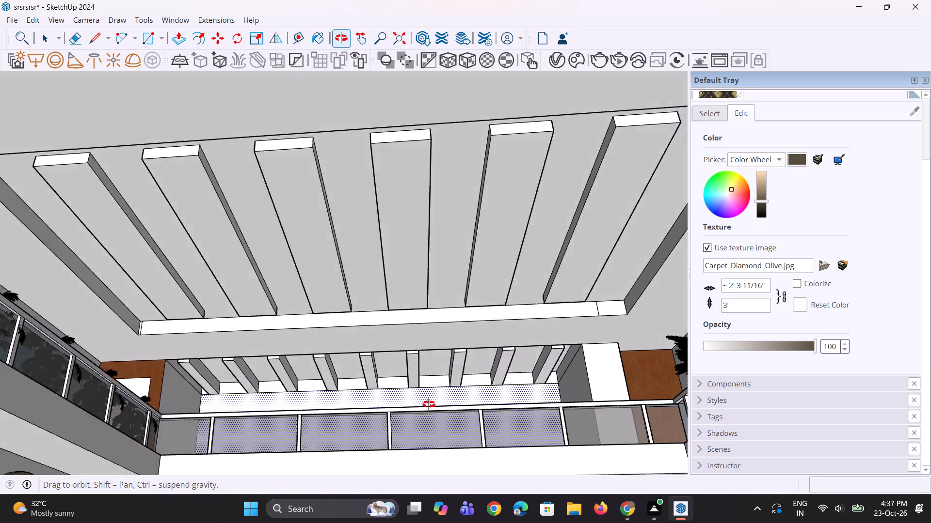
pyautogui.moveTo(429, 404); pyautogui.dragTo(385, 415, button='middle')
pyautogui.scroll(1, 385, 415)
pyautogui.scroll(-9, 383, 404)
pyautogui.moveTo(383, 404); pyautogui.dragTo(376, 422, button='middle')
pyautogui.scroll(2, 379, 425)
pyautogui.press('space')
pyautogui.press('space')
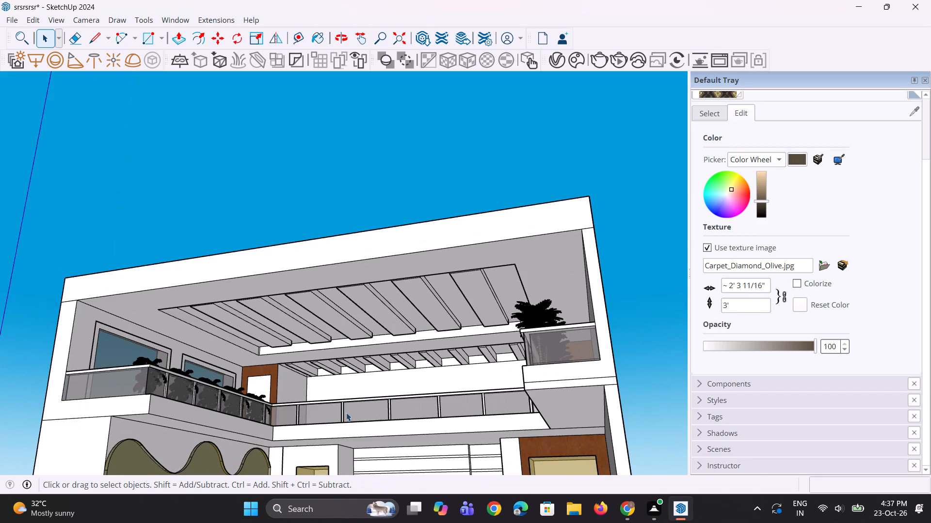
pyautogui.scroll(-3, 346, 413)
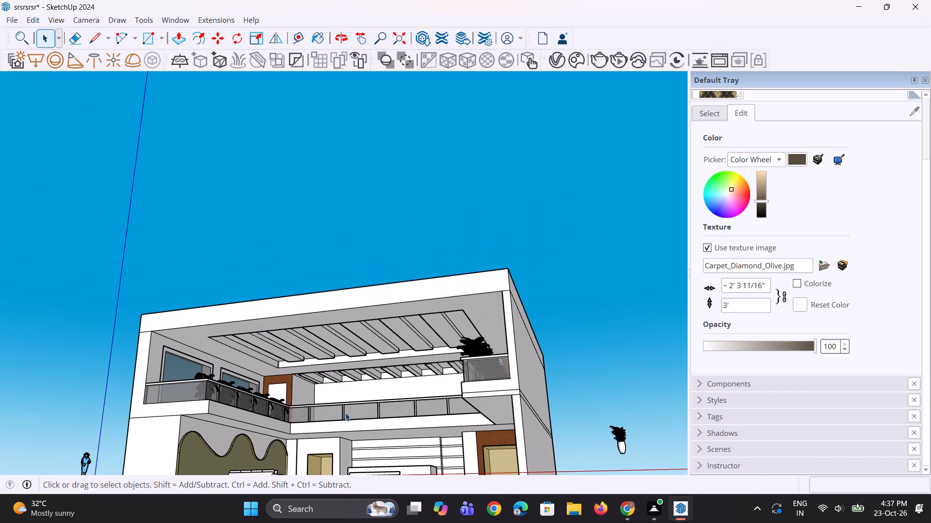
pyautogui.scroll(5, 346, 404)
pyautogui.moveTo(354, 352); pyautogui.dragTo(355, 321, button='middle')
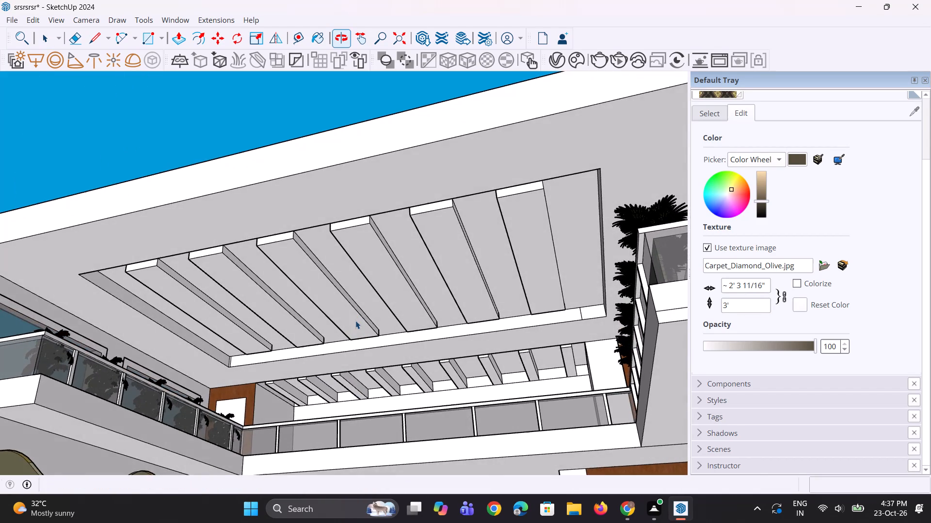
pyautogui.scroll(3, 337, 349)
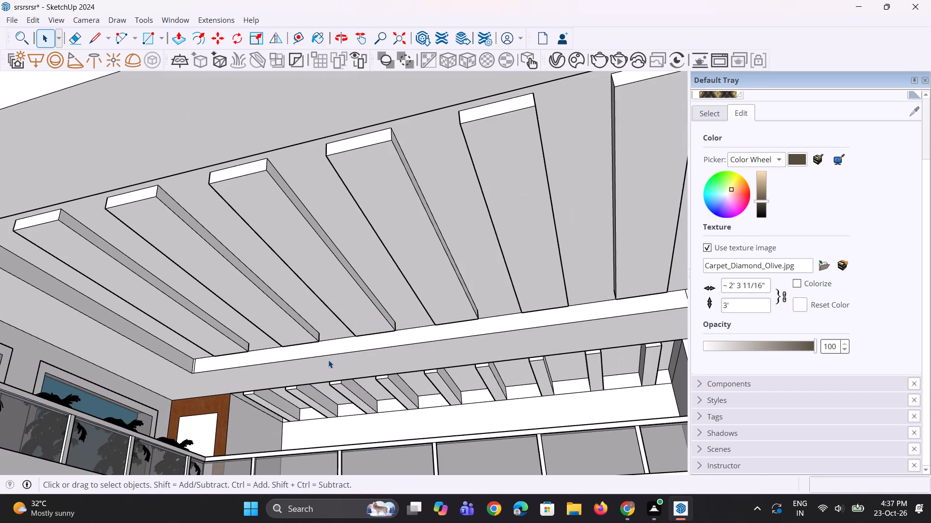
pyautogui.scroll(3, 328, 374)
pyautogui.moveTo(329, 374); pyautogui.dragTo(319, 374, button='middle')
pyautogui.scroll(1, 319, 374)
pyautogui.scroll(-13, 321, 373)
pyautogui.moveTo(323, 372); pyautogui.dragTo(324, 372, button='middle')
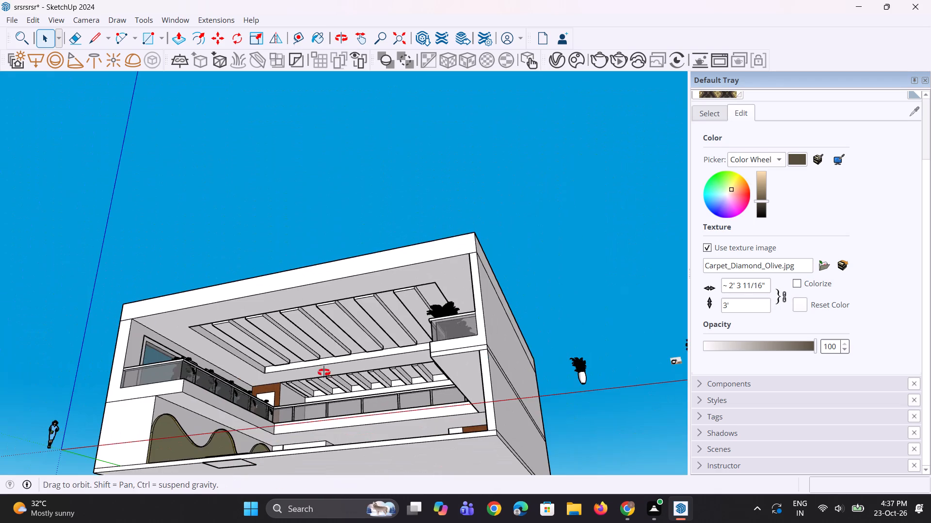
pyautogui.moveTo(324, 372); pyautogui.dragTo(311, 362, button='middle')
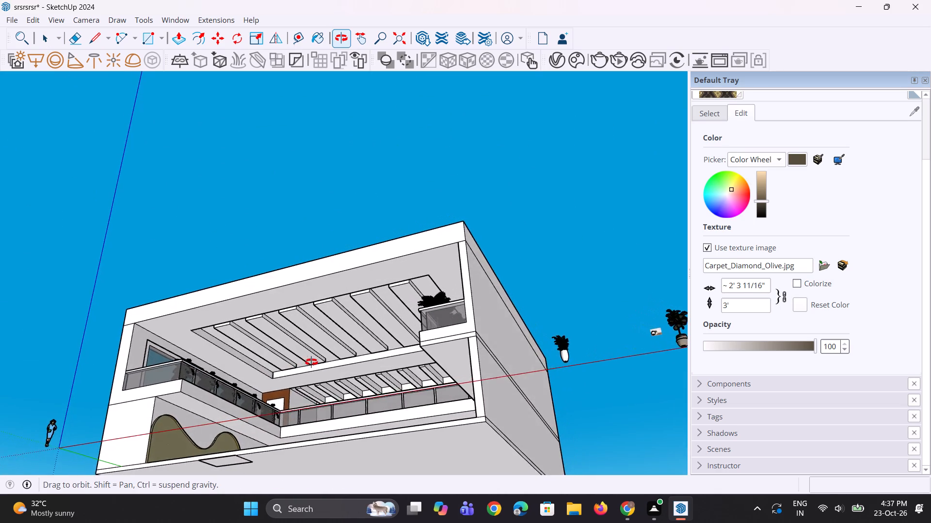
pyautogui.moveTo(311, 362); pyautogui.dragTo(332, 357, button='middle')
# Push all six projecting beams on the raised ceiling panel back up flush with the panel's surface.
pyautogui.scroll(8, 347, 357)
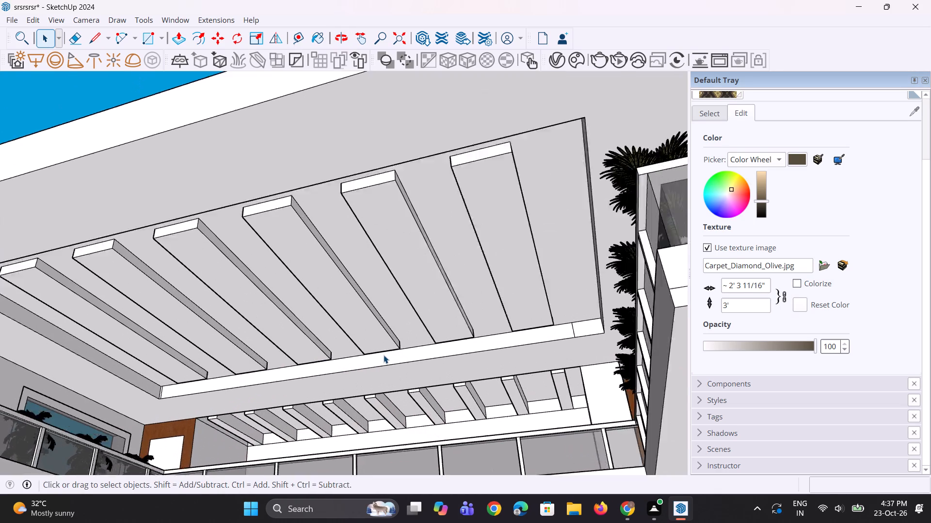
pyautogui.press('p')
pyautogui.click(362, 324)
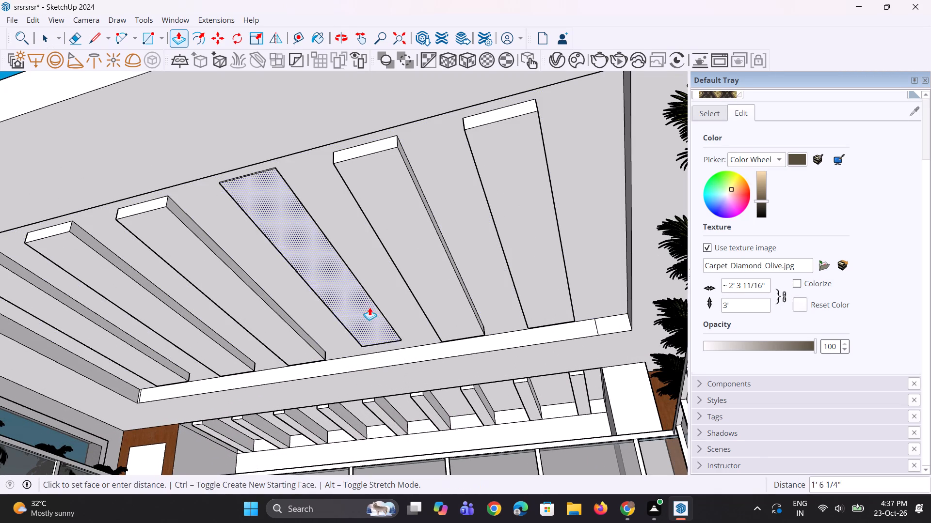
pyautogui.click(381, 293)
pyautogui.doubleClick(447, 282)
pyautogui.doubleClick(543, 246)
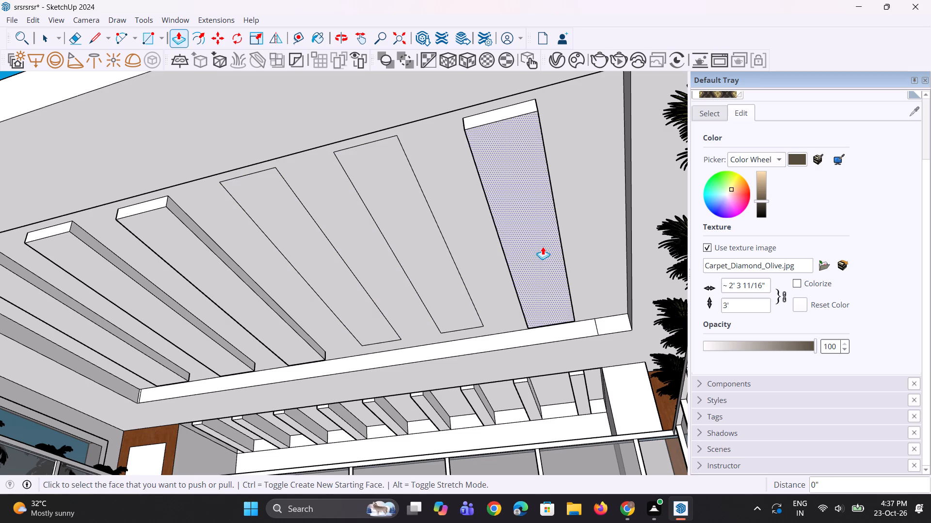
pyautogui.doubleClick(282, 323)
pyautogui.doubleClick(220, 356)
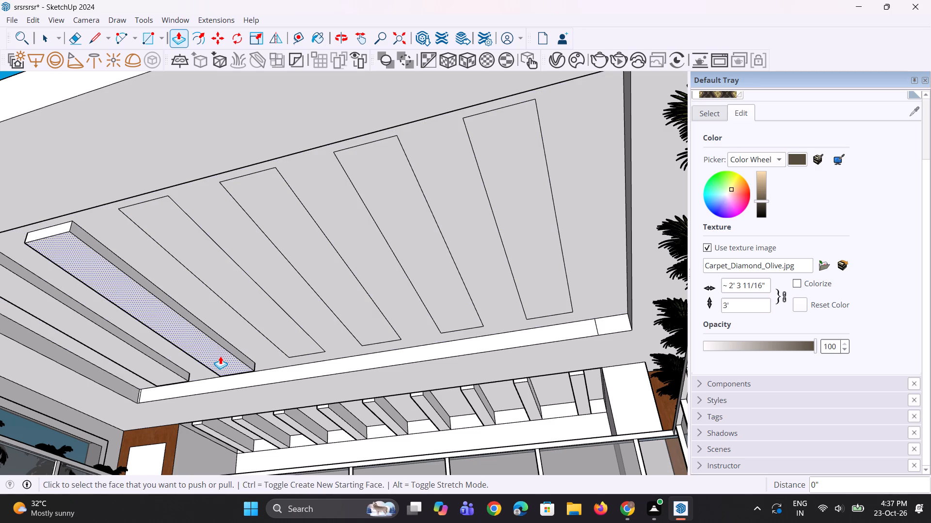
pyautogui.doubleClick(156, 369)
pyautogui.moveTo(183, 364); pyautogui.dragTo(209, 342, button='middle')
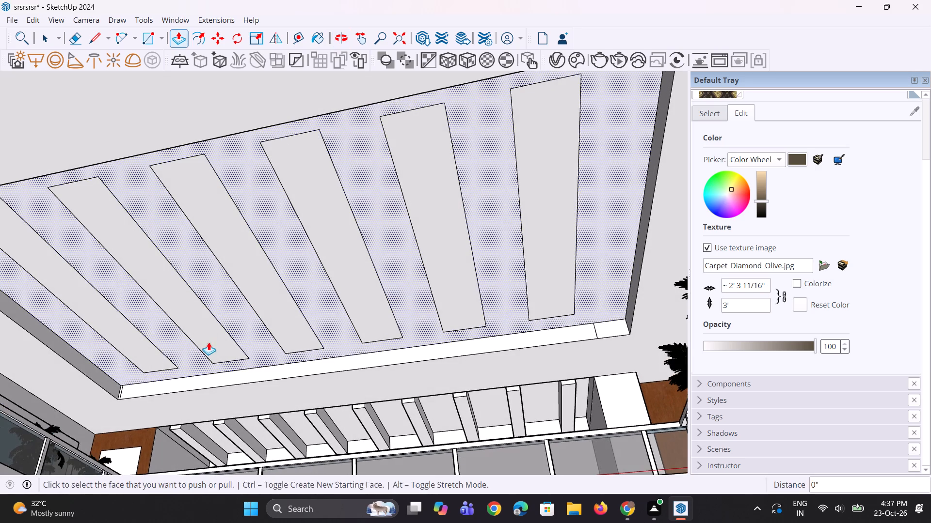
# Erase all the long side edges of the six flattened beam outlines on the raised ceiling panel.
pyautogui.press('space')
pyautogui.press('e')
pyautogui.moveTo(112, 328); pyautogui.dragTo(283, 287)
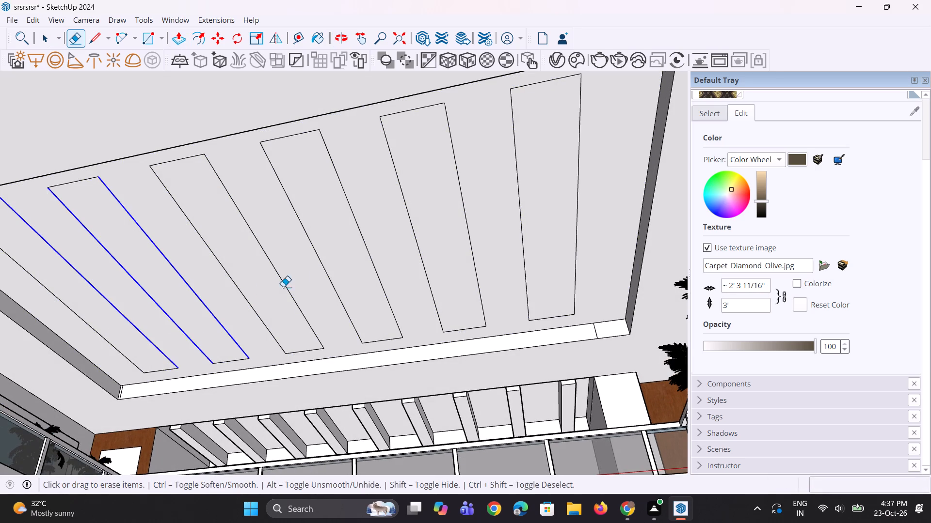
pyautogui.moveTo(283, 287); pyautogui.dragTo(557, 222)
pyautogui.moveTo(585, 225); pyautogui.dragTo(470, 271)
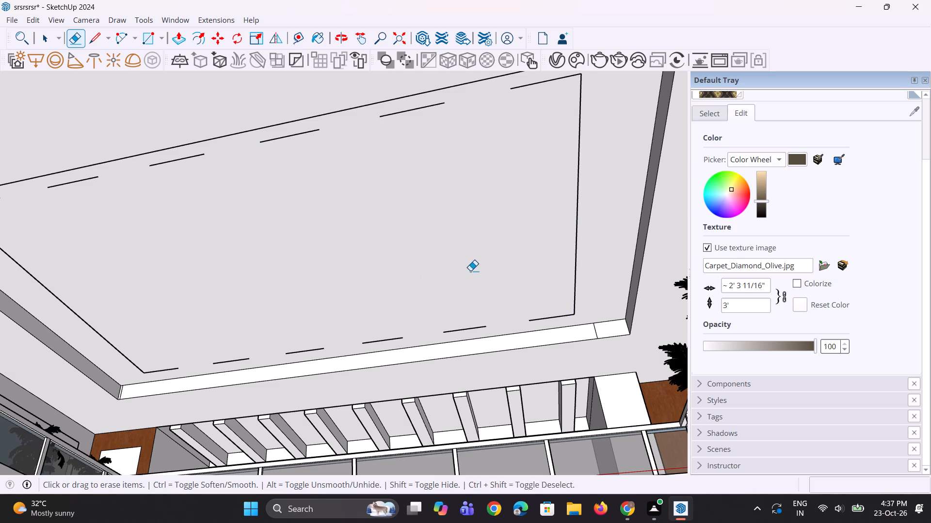
pyautogui.moveTo(470, 271); pyautogui.dragTo(466, 272)
pyautogui.scroll(-2, 366, 319)
pyautogui.scroll(2, 114, 252)
pyautogui.moveTo(45, 247); pyautogui.dragTo(59, 278)
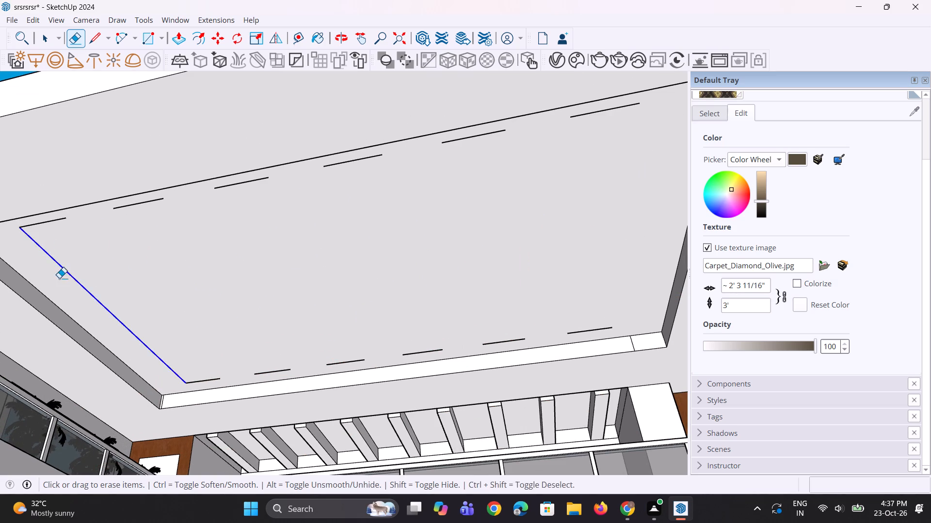
pyautogui.moveTo(59, 278); pyautogui.dragTo(60, 281)
# Erase the six short end edges left by the beam outlines along the far side of the raised ceiling panel.
pyautogui.moveTo(30, 225); pyautogui.dragTo(39, 221)
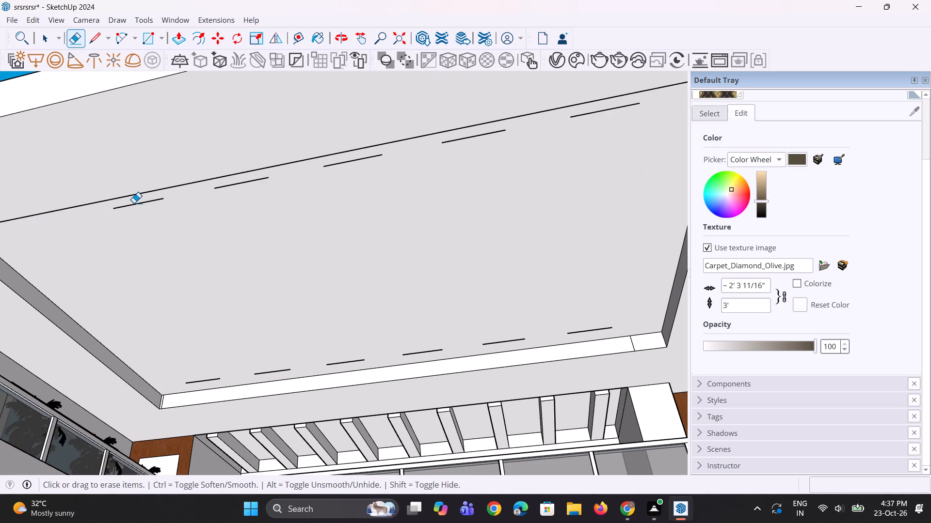
pyautogui.click(139, 205)
pyautogui.click(250, 185)
pyautogui.click(334, 166)
pyautogui.click(253, 183)
pyautogui.scroll(-3, 216, 279)
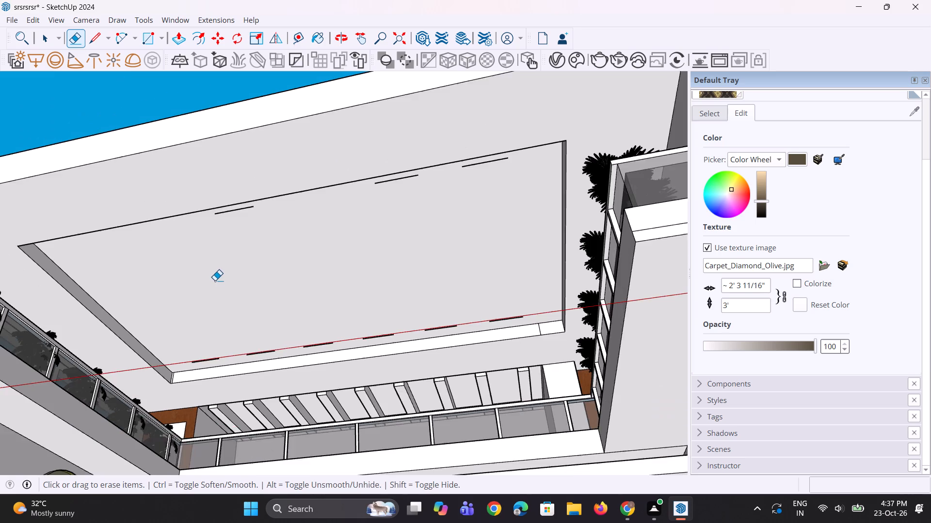
pyautogui.scroll(6, 249, 217)
pyautogui.click(224, 209)
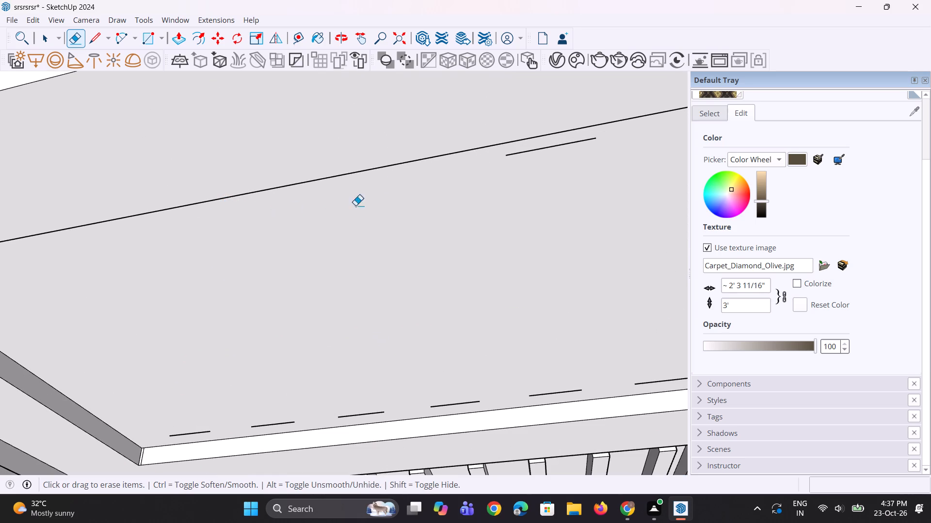
pyautogui.click(524, 152)
pyautogui.scroll(-4, 384, 219)
pyautogui.scroll(2, 619, 149)
pyautogui.click(619, 149)
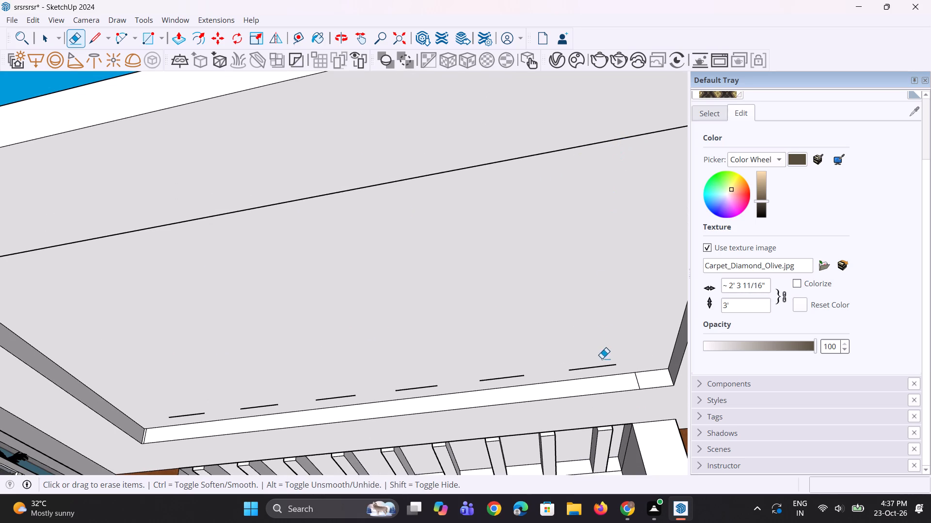
# Erase the six remaining short end edges along the raised ceiling panel's side nearest the back-wall recess beams.
pyautogui.click(601, 368)
pyautogui.click(518, 376)
pyautogui.click(431, 387)
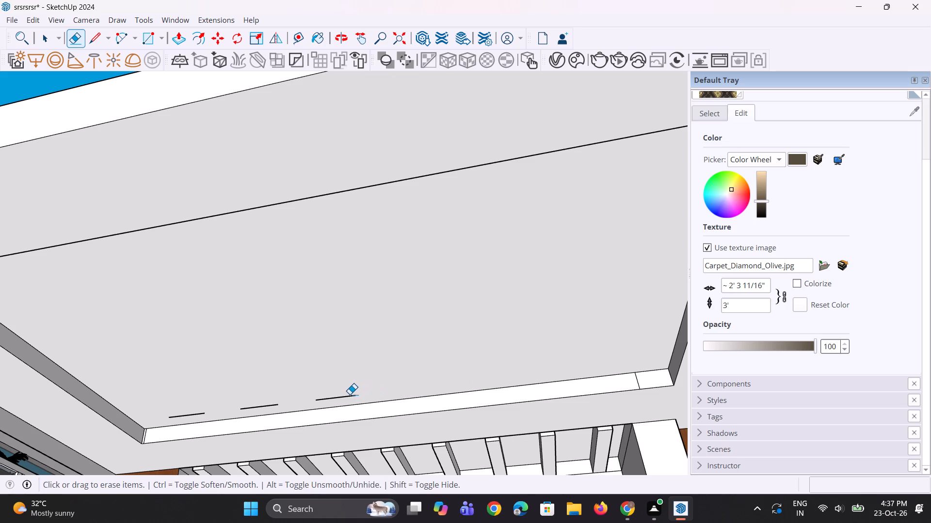
pyautogui.click(350, 397)
pyautogui.click(270, 404)
pyautogui.click(201, 415)
pyautogui.scroll(-4, 244, 393)
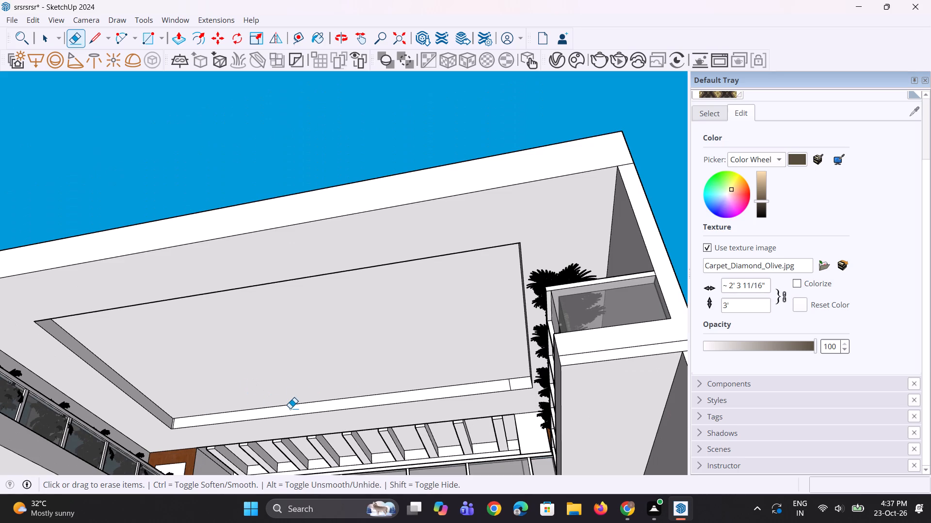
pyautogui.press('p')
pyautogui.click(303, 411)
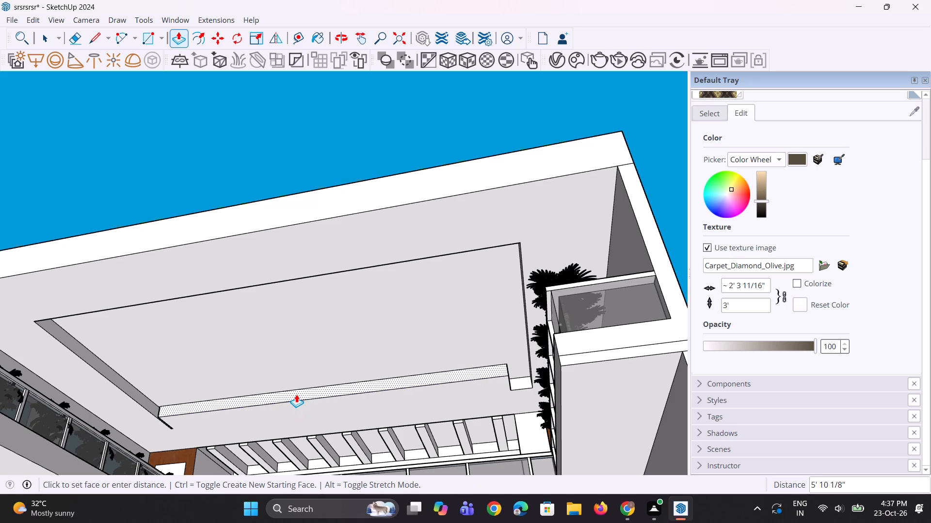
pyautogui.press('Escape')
# Erase the two stray dividing edges near both ends of the raised panel's long side face nearest the recess beams.
pyautogui.scroll(4, 553, 413)
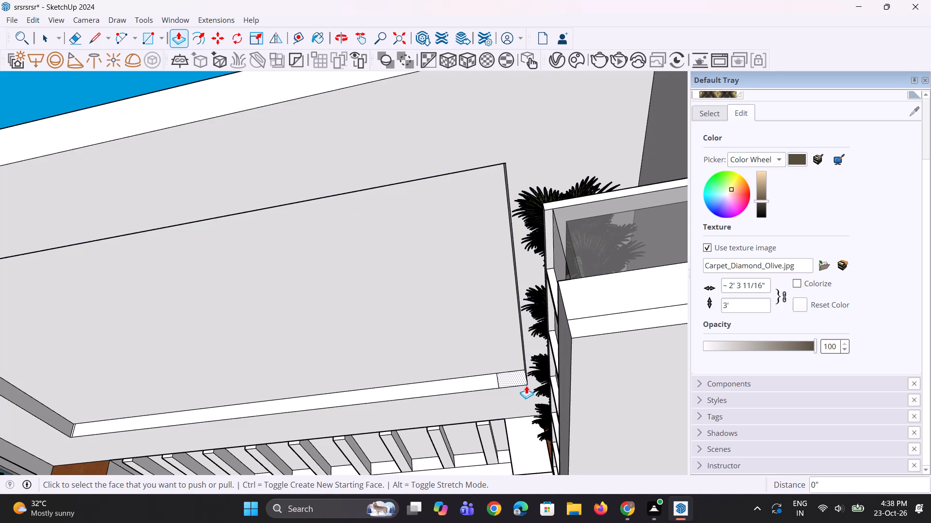
pyautogui.press('e')
pyautogui.click(498, 382)
pyautogui.scroll(3, 94, 420)
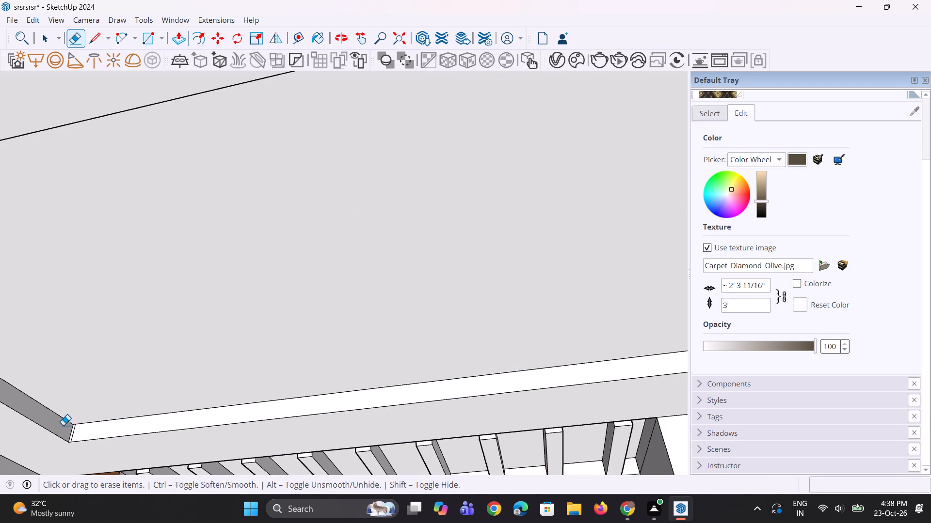
pyautogui.scroll(2, 68, 431)
pyautogui.click(74, 433)
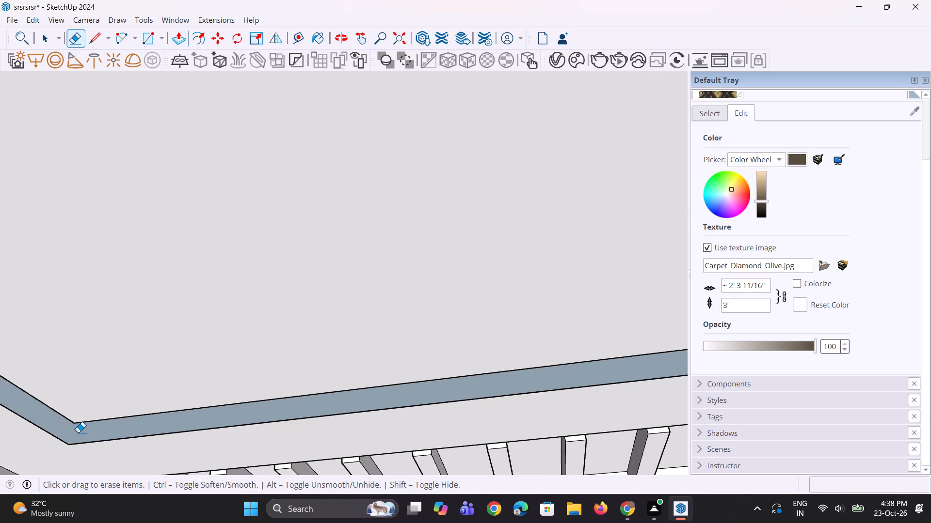
pyautogui.hotkey('ctrl', 'z')
pyautogui.keyDown('ctrl'); pyautogui.scroll(4, 89, 437); pyautogui.keyUp('ctrl')
pyautogui.scroll(10, 89, 437)
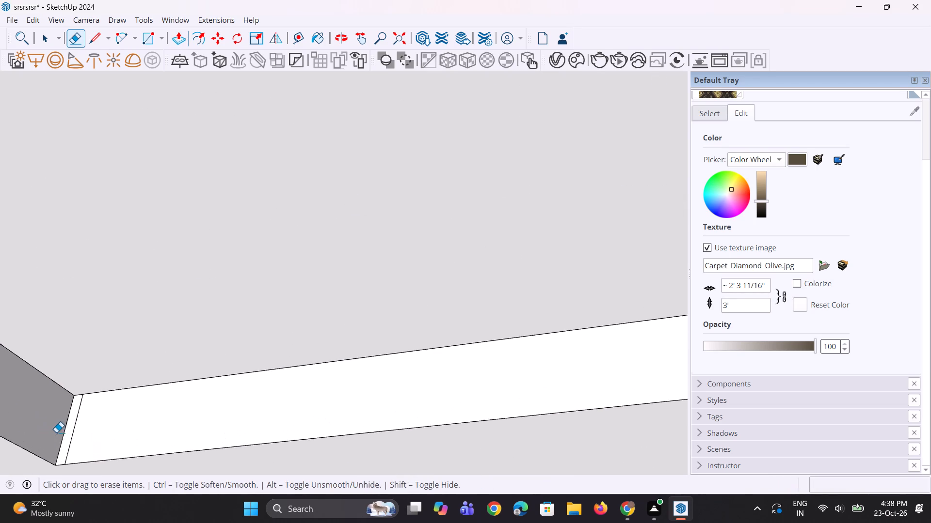
pyautogui.scroll(6, 56, 432)
pyautogui.click(89, 427)
# Pull the raised panel's long side face nearest the recess beams inward by about 10' 6" to narrow the panel.
pyautogui.scroll(-2, 85, 425)
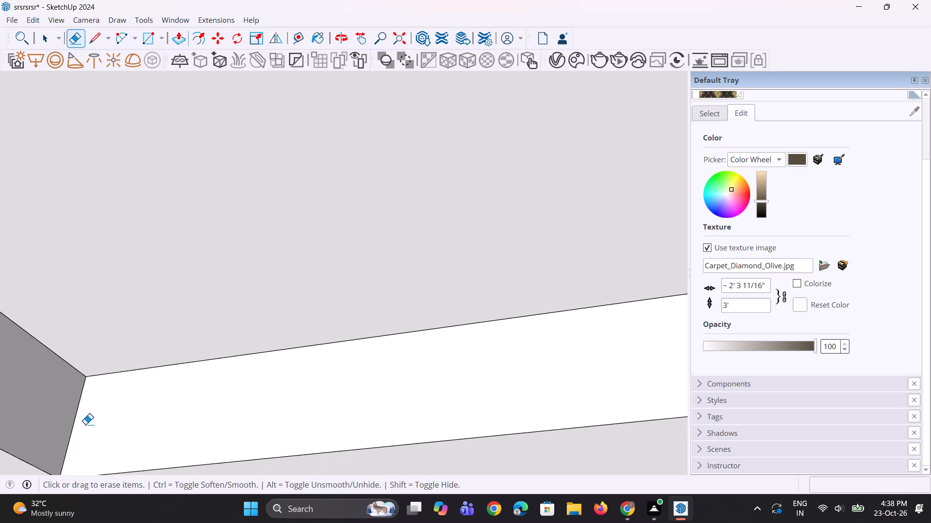
pyautogui.scroll(-20, 85, 424)
pyautogui.scroll(-8, 85, 424)
pyautogui.scroll(-2, 245, 427)
pyautogui.scroll(1, 295, 426)
pyautogui.press('p')
pyautogui.click(282, 403)
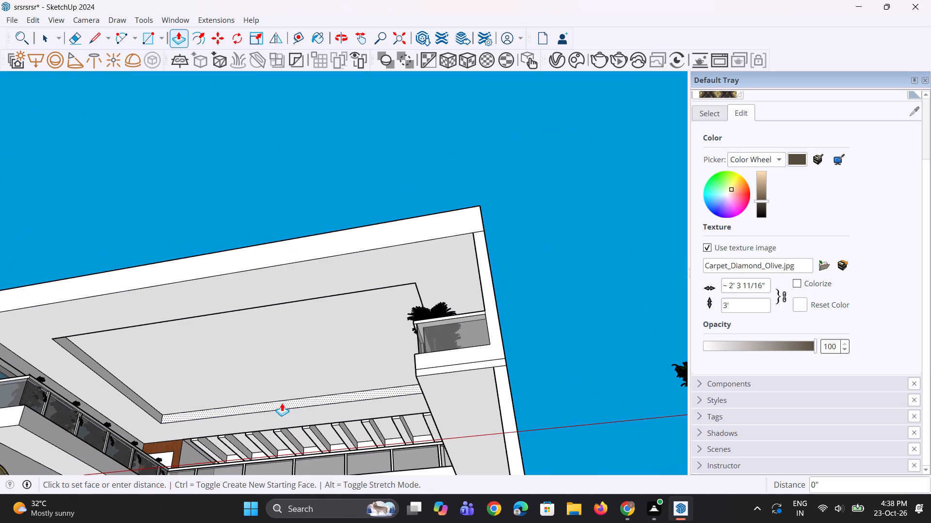
pyautogui.click(275, 376)
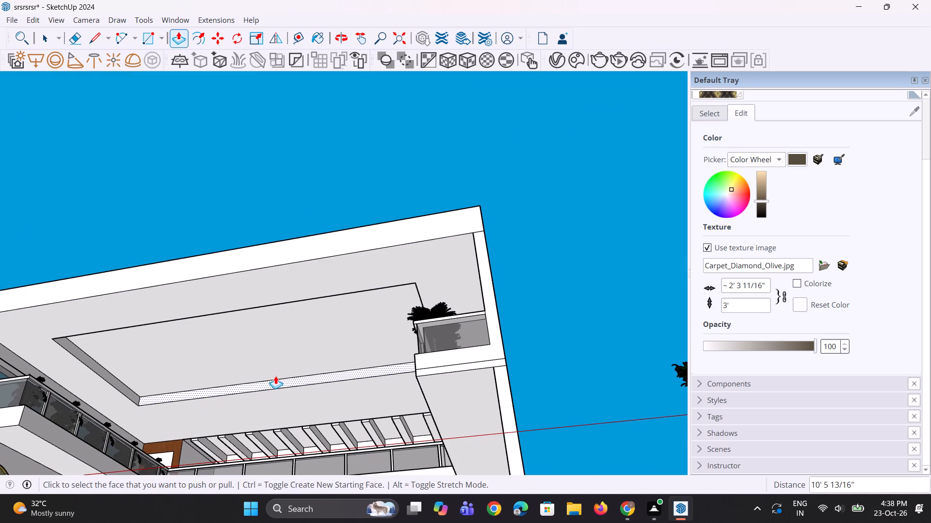
# Draw a narrow rectangle about 27' by 3' 7" beside one short side of the raised ceiling panel.
pyautogui.moveTo(188, 376); pyautogui.dragTo(270, 330, button='middle')
pyautogui.press('space')
pyautogui.press('space')
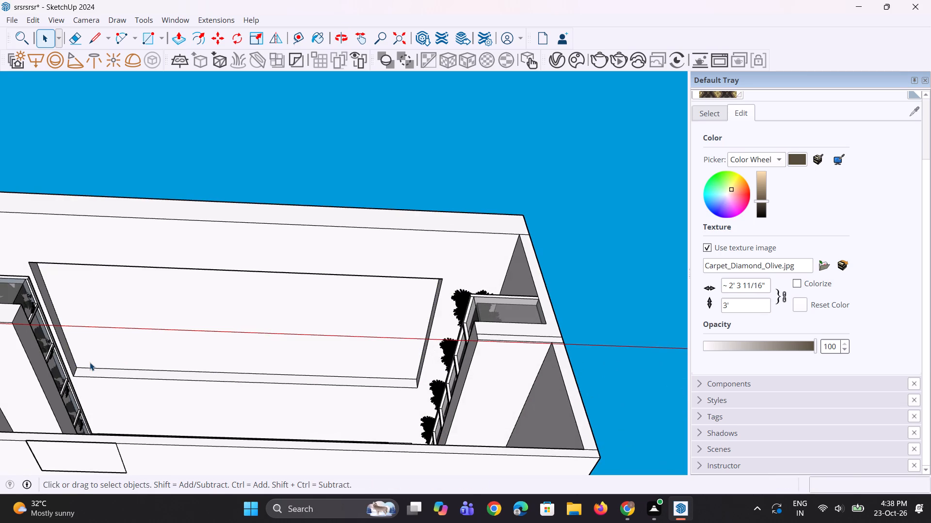
pyautogui.press('r')
pyautogui.scroll(5, 90, 362)
pyautogui.click(81, 366)
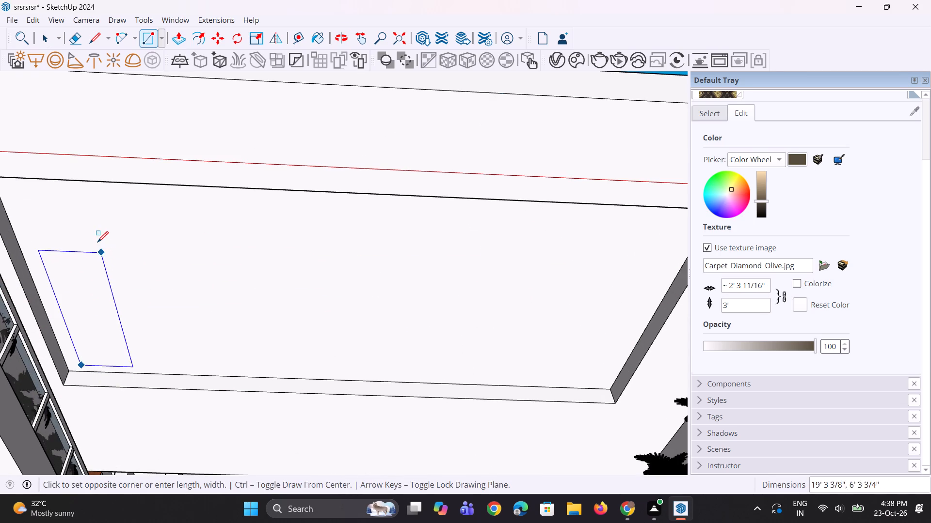
pyautogui.click(54, 190)
pyautogui.scroll(-3, 56, 192)
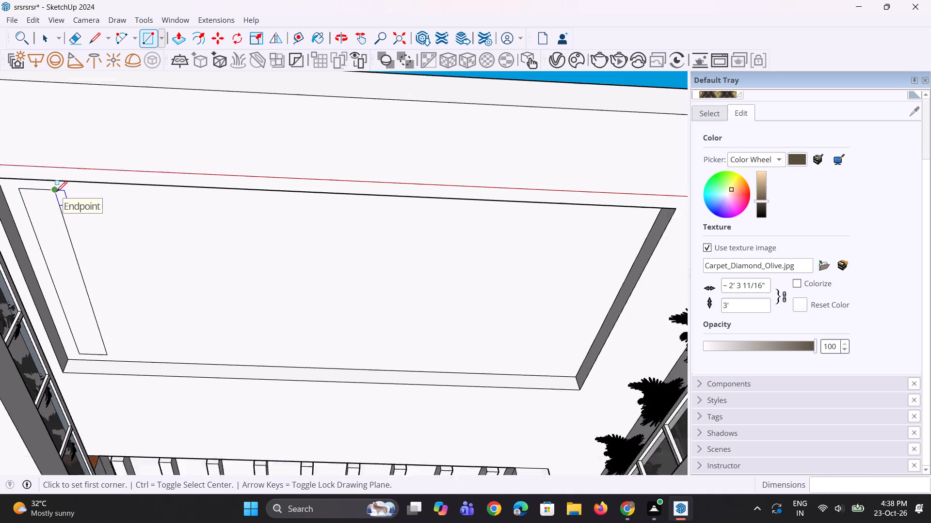
# Move the narrow rectangle's face slightly along the raised ceiling panel, away from the nearby short side.
pyautogui.scroll(3, 59, 231)
pyautogui.press('space')
pyautogui.press('space')
pyautogui.click(56, 245)
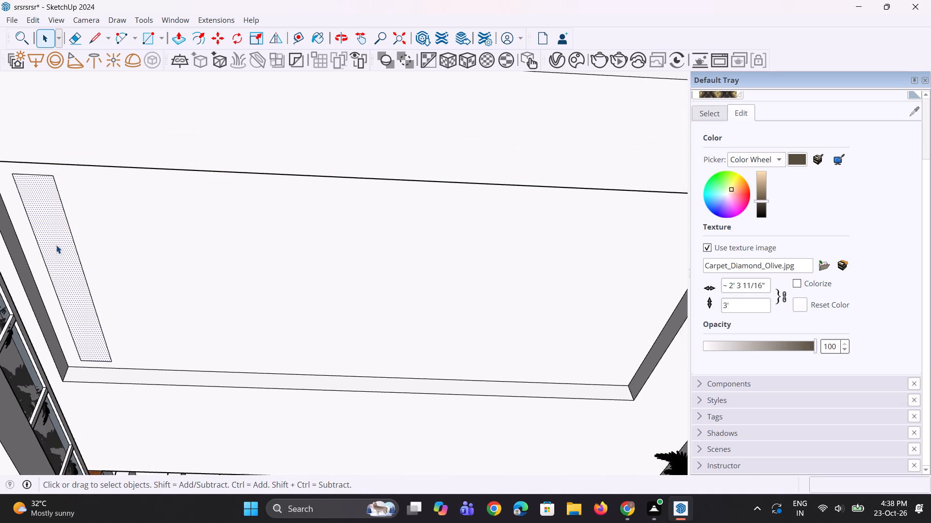
pyautogui.press('m')
pyautogui.click(56, 245)
pyautogui.click(82, 242)
# Copy the narrow rectangle along the raised ceiling panel as six copies spaced about 9' 4" apart.
pyautogui.press('m')
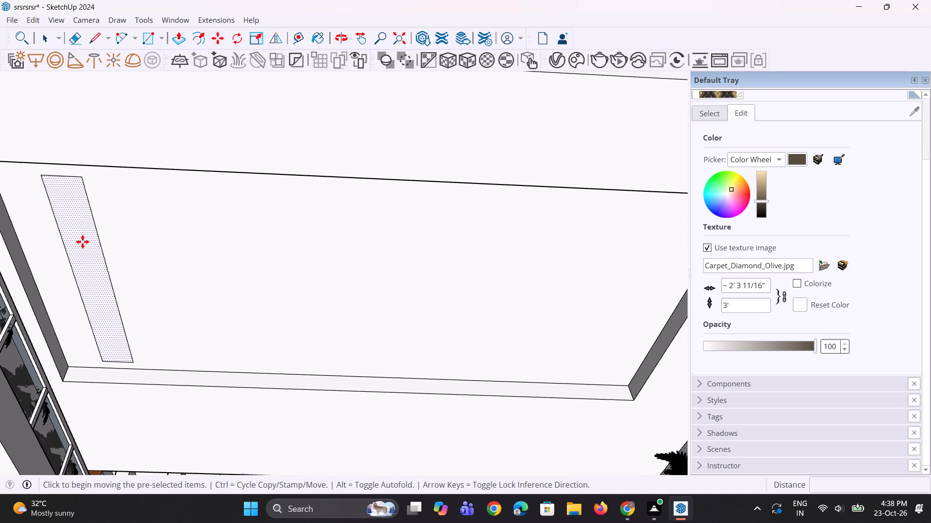
pyautogui.keyDown('ctrl'); pyautogui.click(82, 242); pyautogui.keyUp('ctrl')
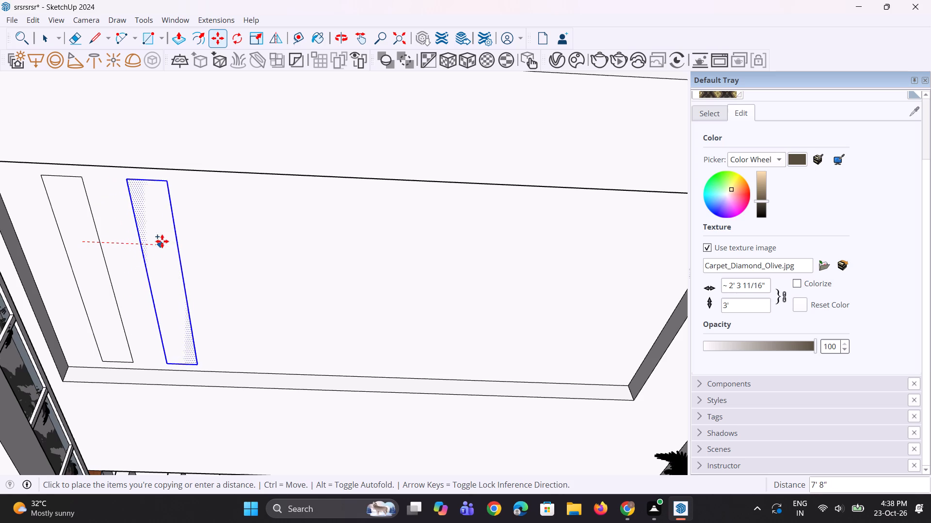
pyautogui.click(178, 242)
pyautogui.press('*')
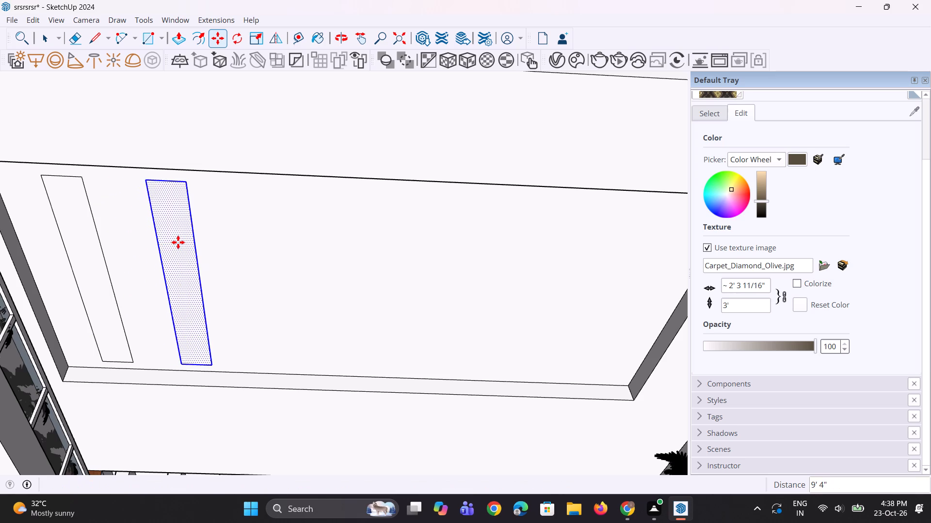
pyautogui.press('6')
pyautogui.press('Return')
pyautogui.scroll(-10, 189, 294)
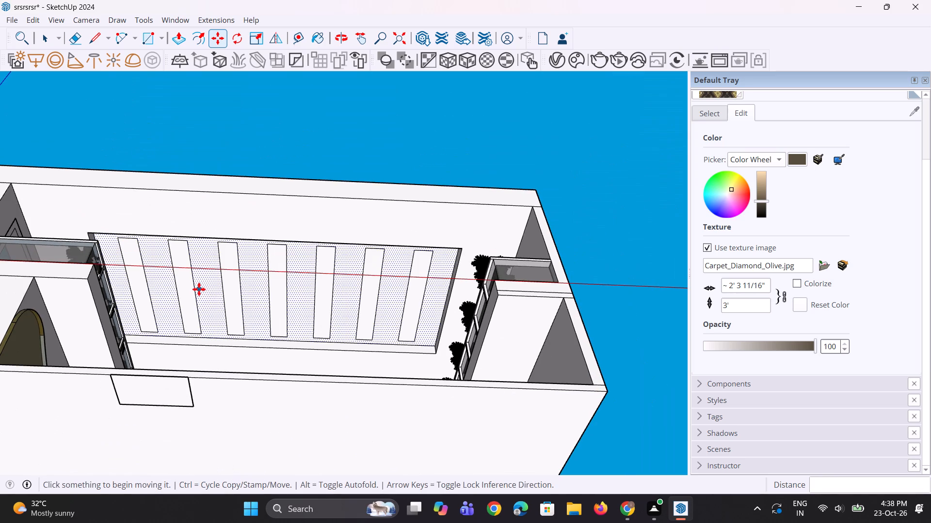
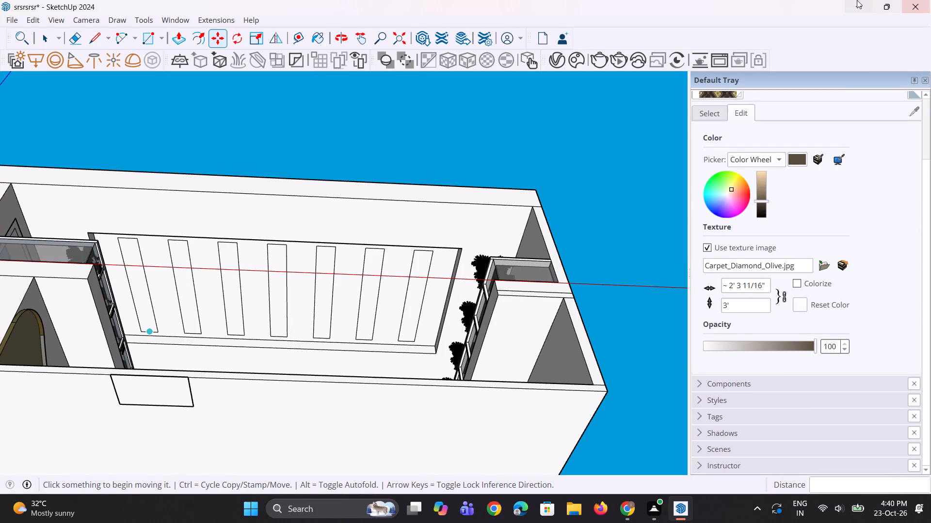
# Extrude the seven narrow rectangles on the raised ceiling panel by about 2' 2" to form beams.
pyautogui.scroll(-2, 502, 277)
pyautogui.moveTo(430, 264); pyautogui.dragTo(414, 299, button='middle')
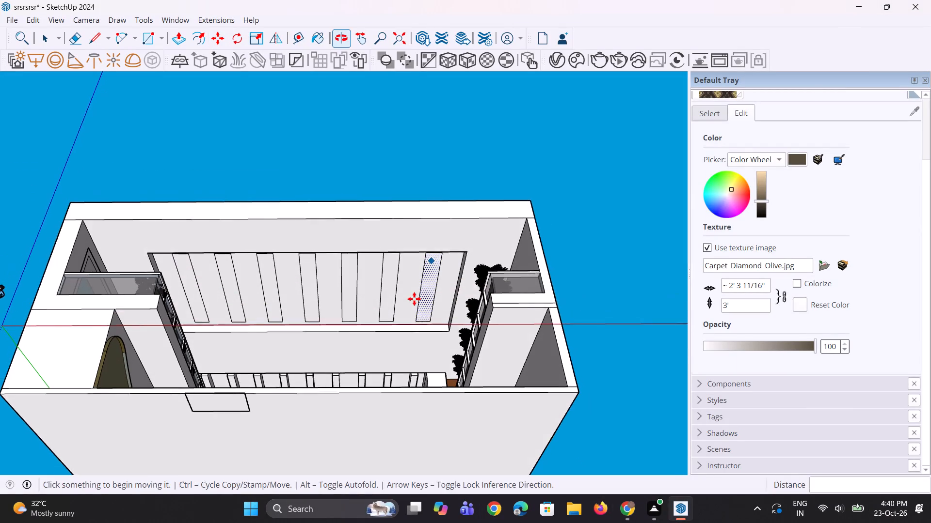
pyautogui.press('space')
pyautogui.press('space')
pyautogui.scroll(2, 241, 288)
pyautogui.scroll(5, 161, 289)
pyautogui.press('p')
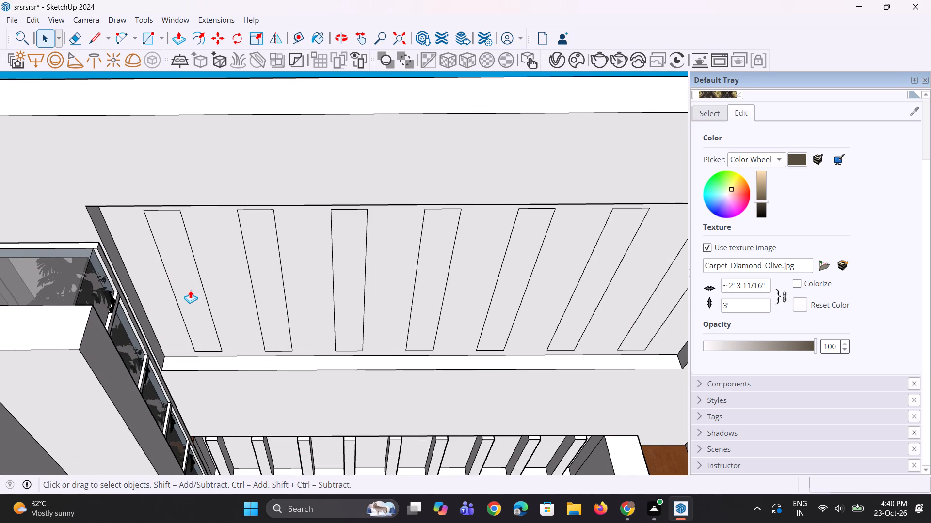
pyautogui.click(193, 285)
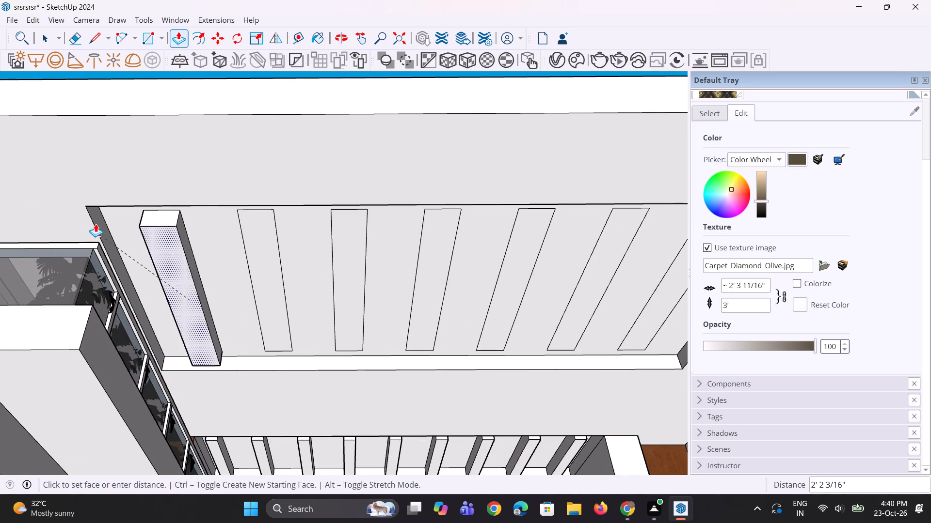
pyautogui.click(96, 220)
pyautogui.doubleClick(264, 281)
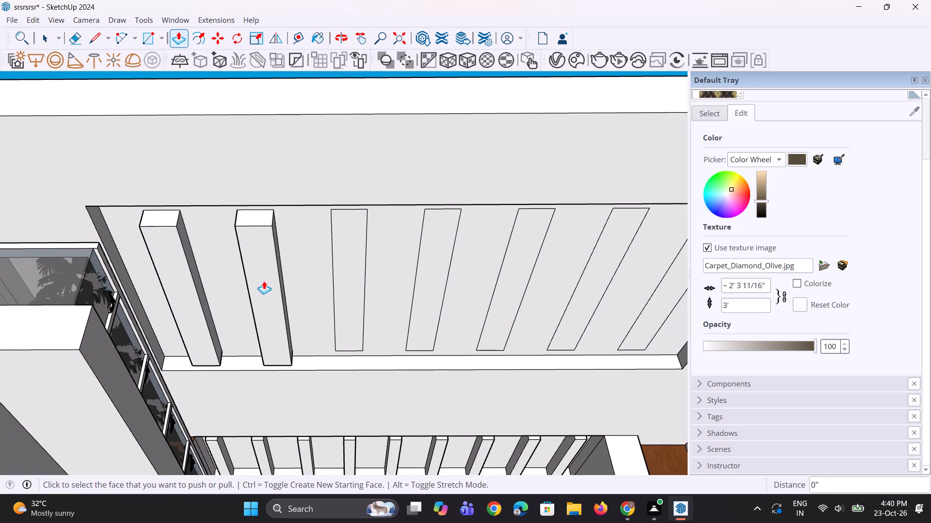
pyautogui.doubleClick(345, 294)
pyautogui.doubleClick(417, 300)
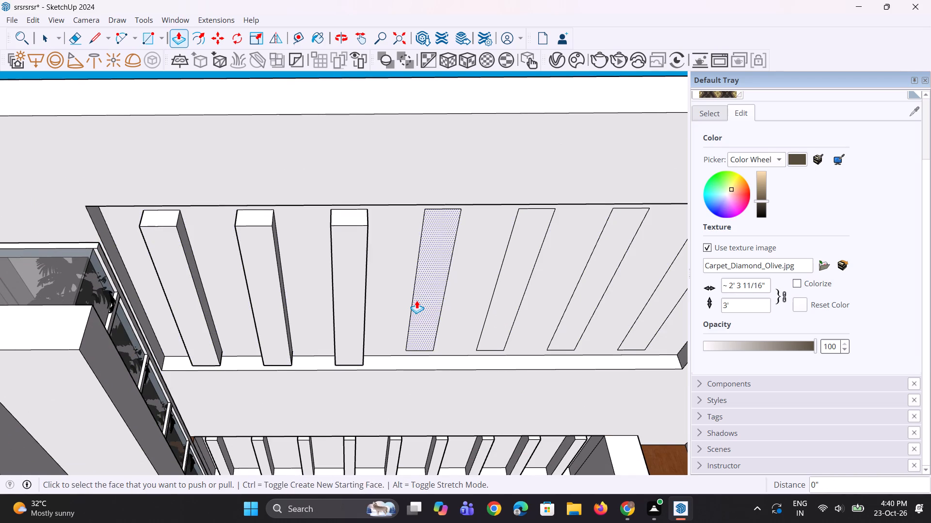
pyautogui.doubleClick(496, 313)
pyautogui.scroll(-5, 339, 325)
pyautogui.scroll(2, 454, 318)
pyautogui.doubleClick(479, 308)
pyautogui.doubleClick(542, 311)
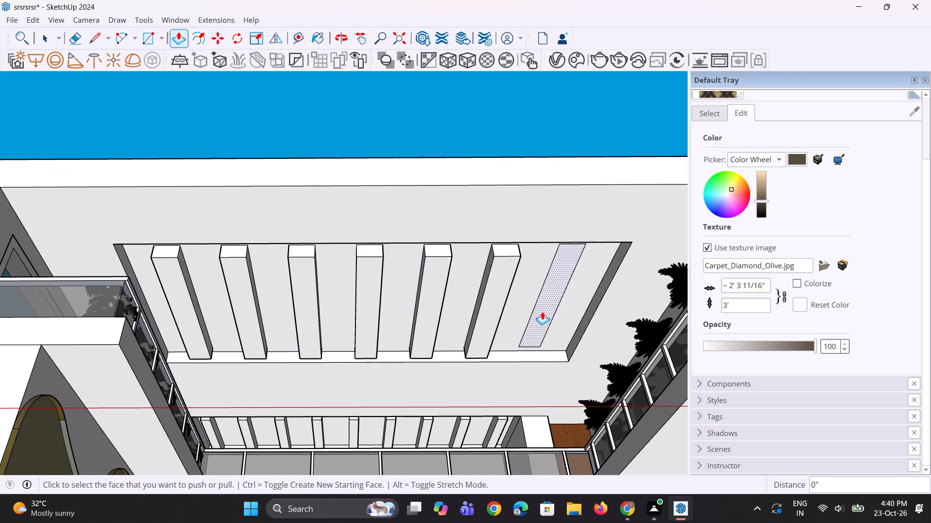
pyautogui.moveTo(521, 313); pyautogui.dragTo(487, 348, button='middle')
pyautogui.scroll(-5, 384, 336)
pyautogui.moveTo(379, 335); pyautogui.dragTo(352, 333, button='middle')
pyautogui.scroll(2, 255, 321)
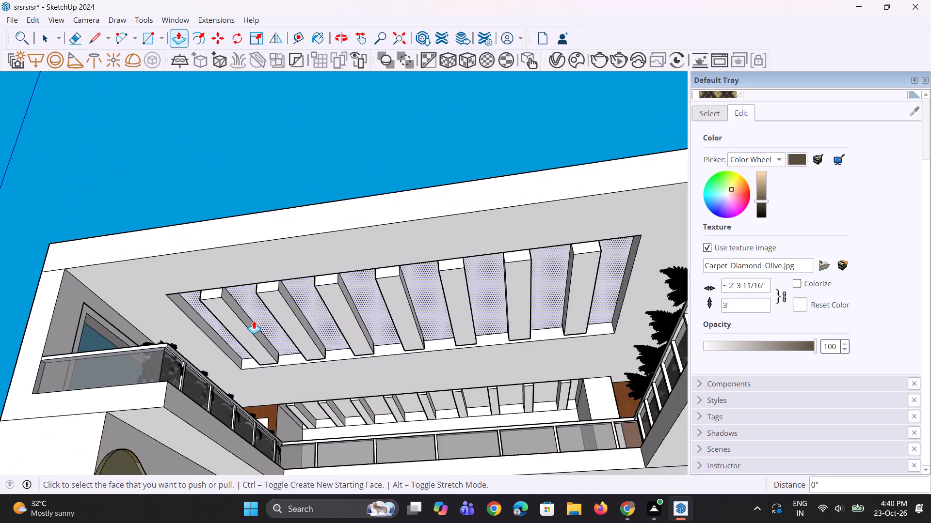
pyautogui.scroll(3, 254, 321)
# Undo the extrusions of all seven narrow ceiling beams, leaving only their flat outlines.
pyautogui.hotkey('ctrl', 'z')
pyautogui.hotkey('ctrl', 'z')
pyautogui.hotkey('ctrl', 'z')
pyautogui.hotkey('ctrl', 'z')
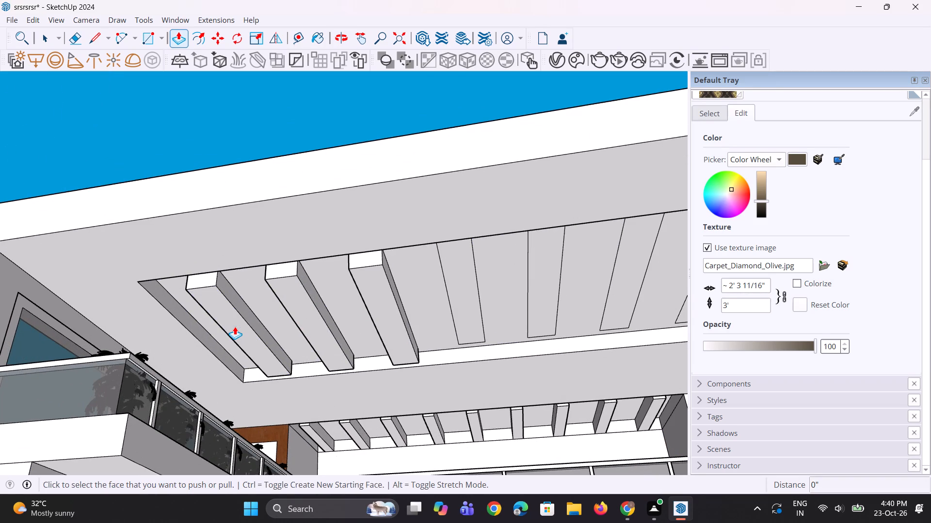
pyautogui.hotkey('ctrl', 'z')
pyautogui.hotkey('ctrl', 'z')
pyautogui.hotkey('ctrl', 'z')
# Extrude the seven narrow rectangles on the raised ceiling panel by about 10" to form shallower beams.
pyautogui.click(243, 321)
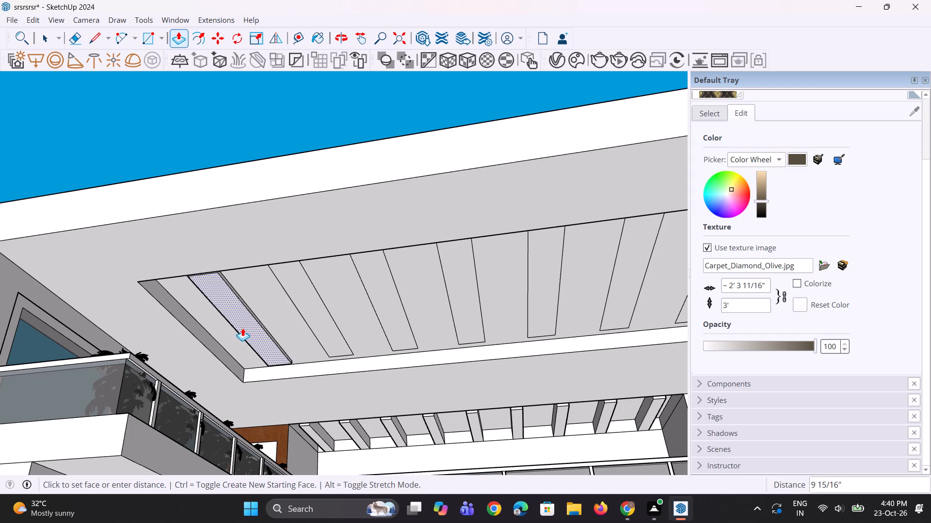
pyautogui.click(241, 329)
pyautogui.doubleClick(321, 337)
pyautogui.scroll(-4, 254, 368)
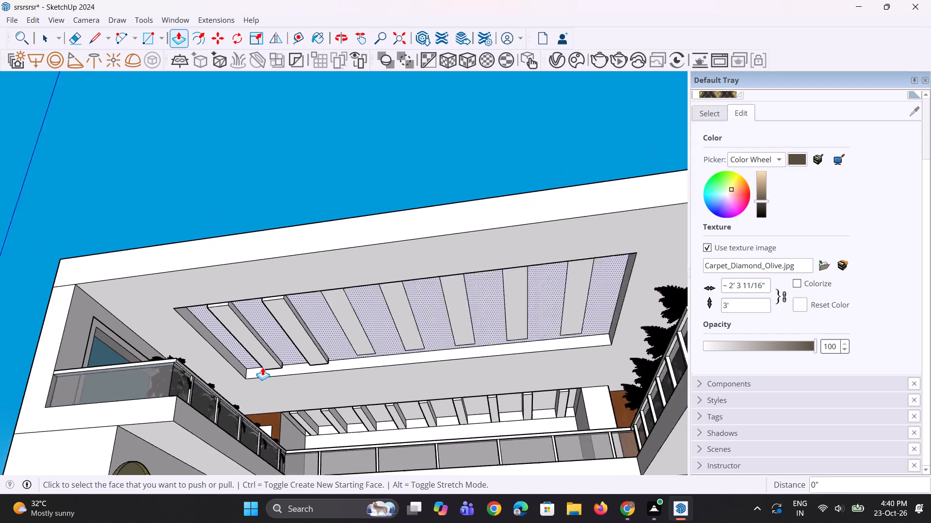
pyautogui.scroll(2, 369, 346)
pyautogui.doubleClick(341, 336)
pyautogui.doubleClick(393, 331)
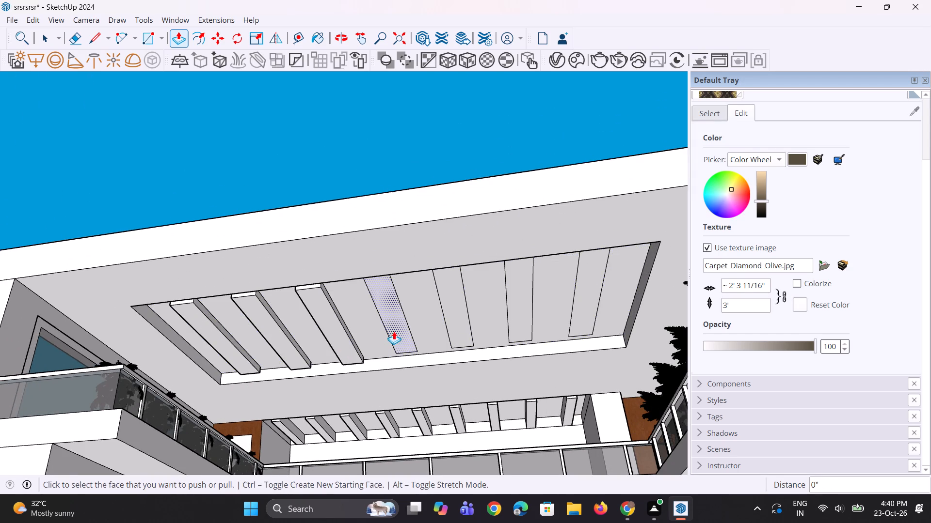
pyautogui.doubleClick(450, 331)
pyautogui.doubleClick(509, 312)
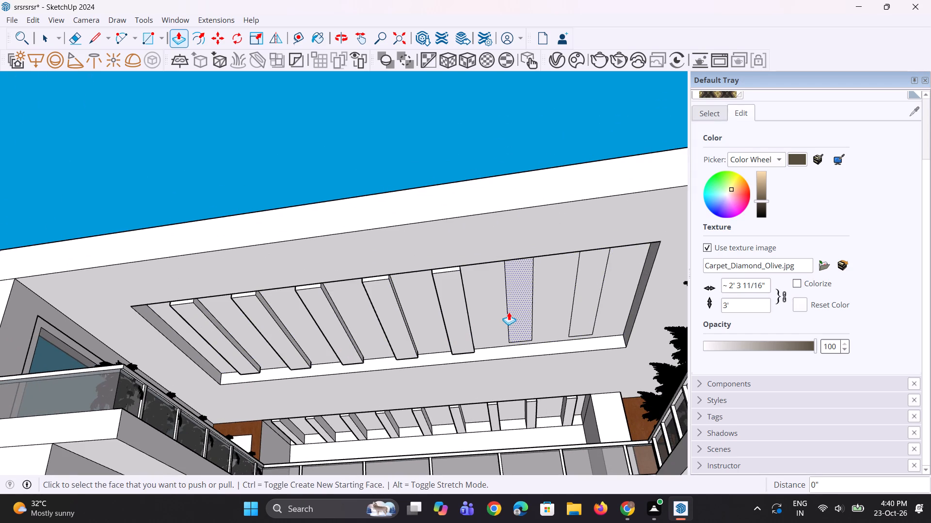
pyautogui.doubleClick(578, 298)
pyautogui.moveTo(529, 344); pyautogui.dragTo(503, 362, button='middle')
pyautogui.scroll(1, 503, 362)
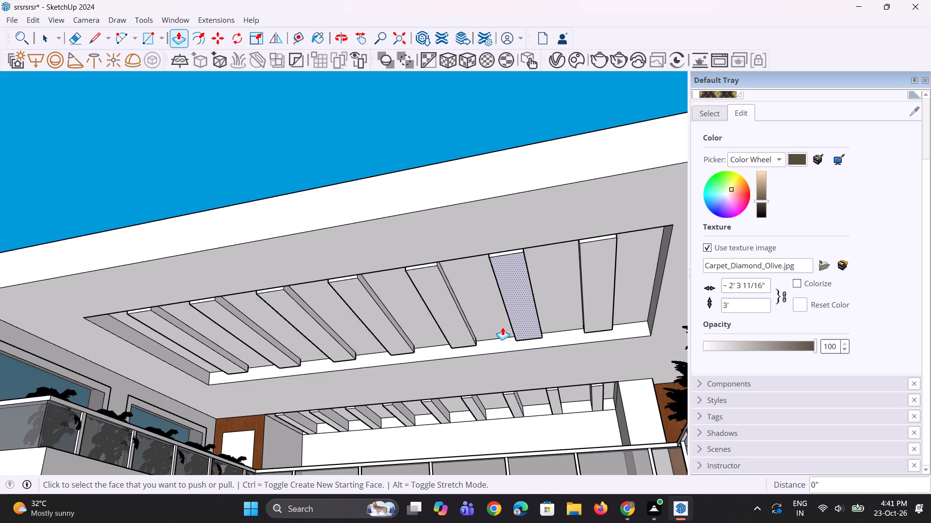
# Undo the seven beam extrusions and the rectangle copies, keeping only the original narrow rectangle near the panel's short side.
pyautogui.scroll(-2, 489, 327)
pyautogui.hotkey('ctrl', 'z')
pyautogui.hotkey('ctrl', 'z')
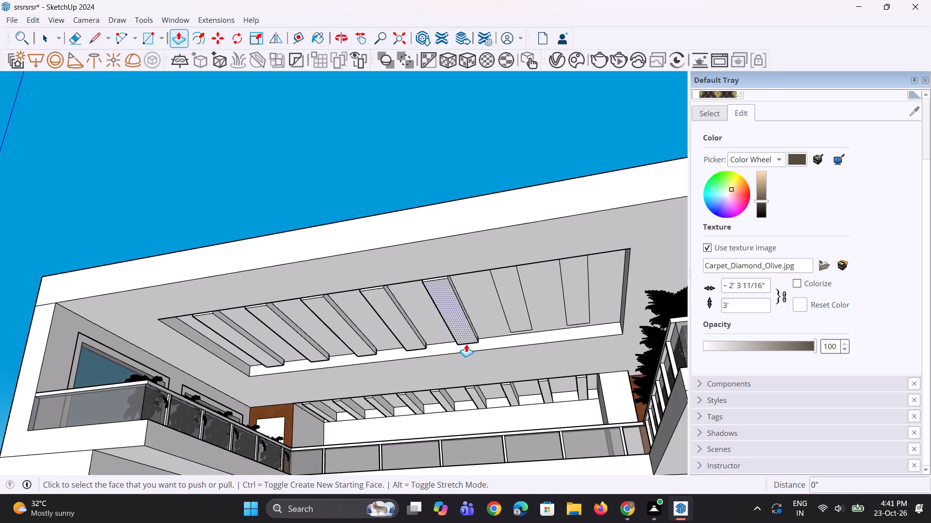
pyautogui.hotkey('ctrl', 'z')
pyautogui.hotkey('ctrl', 'z')
pyautogui.hotkey('ctrl', 'z')
pyautogui.hotkey('ctrl', 'z')
pyautogui.hotkey('ctrl', 'z')
pyautogui.hotkey('ctrl', 'z')
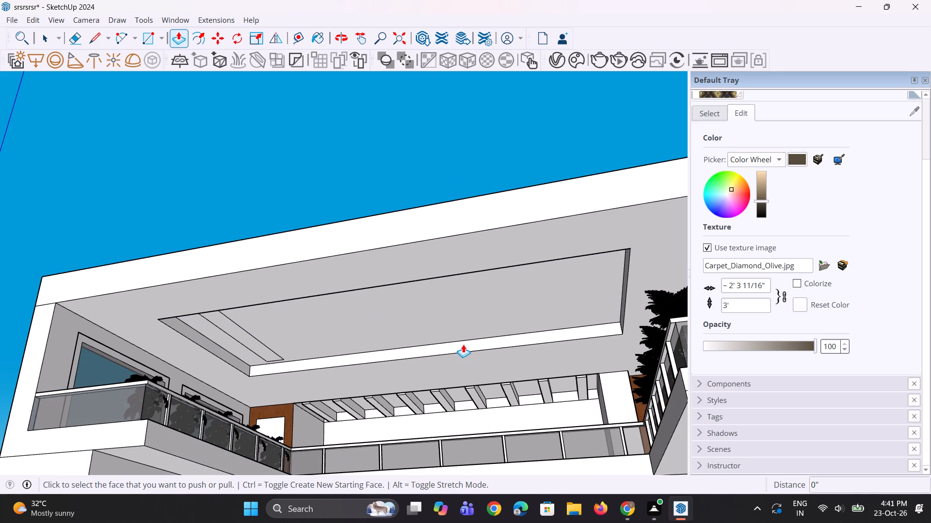
# Widen the remaining narrow rectangle by moving its inner long edge about 3' 5" along the red axis.
pyautogui.moveTo(417, 339); pyautogui.dragTo(474, 340, button='middle')
pyautogui.press('space')
pyautogui.press('space')
pyautogui.press('space')
pyautogui.scroll(3, 271, 310)
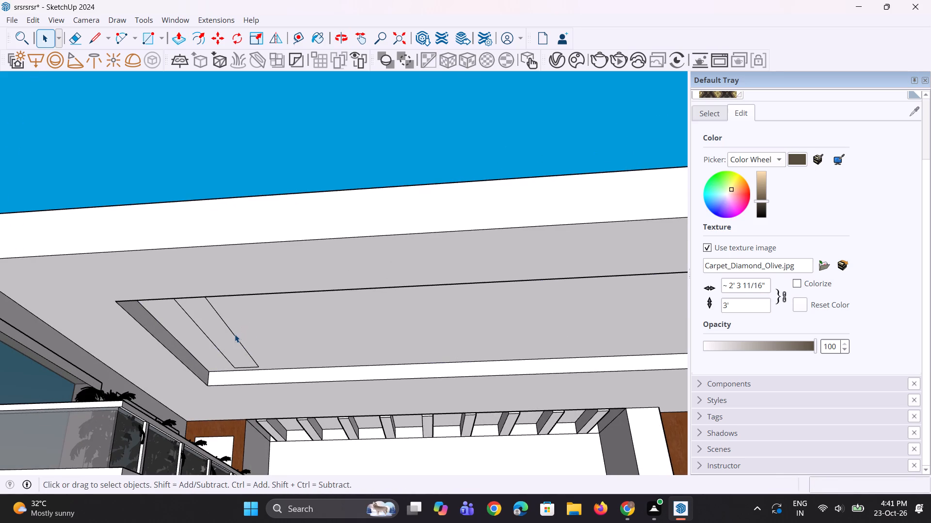
pyautogui.click(235, 334)
pyautogui.scroll(3, 248, 356)
pyautogui.press('m')
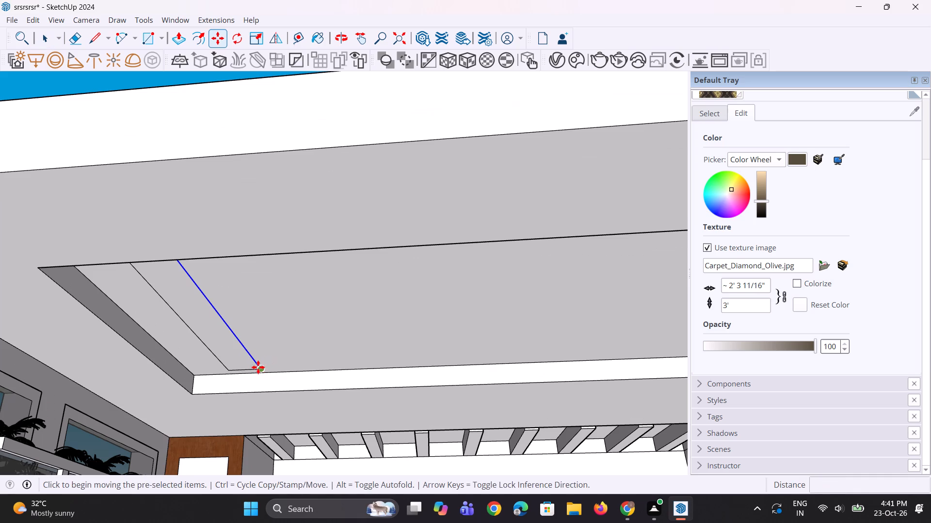
pyautogui.click(258, 367)
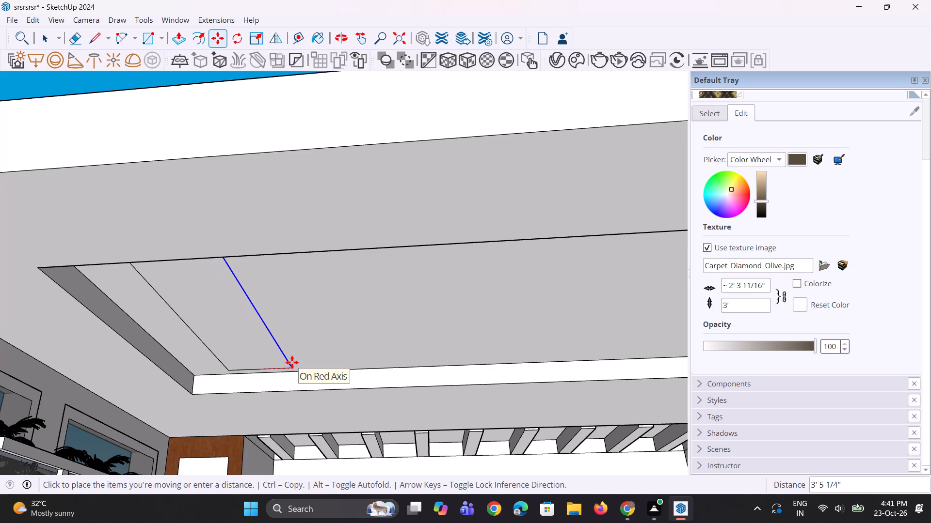
pyautogui.click(292, 362)
pyautogui.press('space')
pyautogui.press('space')
# Copy the widened rectangle along the raised ceiling panel as three copies spaced about 16' 7" apart.
pyautogui.click(261, 339)
pyautogui.scroll(-5, 258, 339)
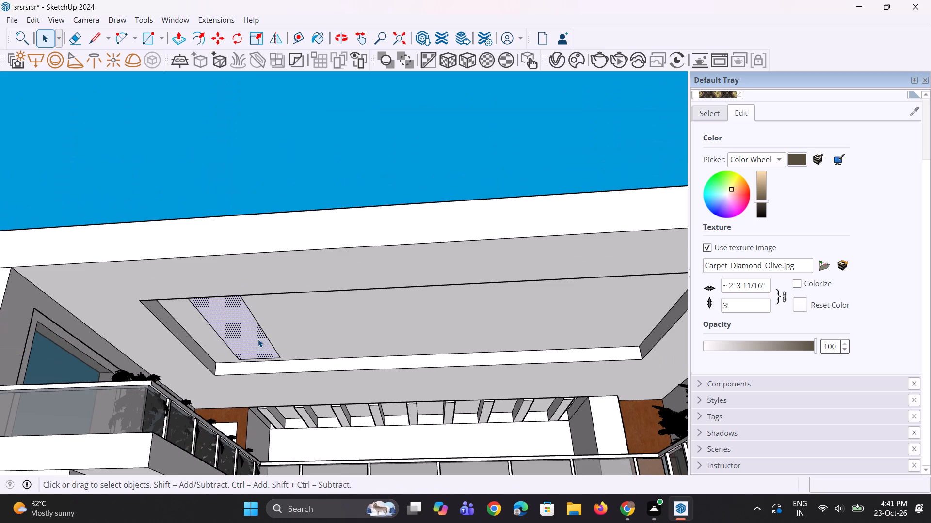
pyautogui.press('m')
pyautogui.click(256, 339)
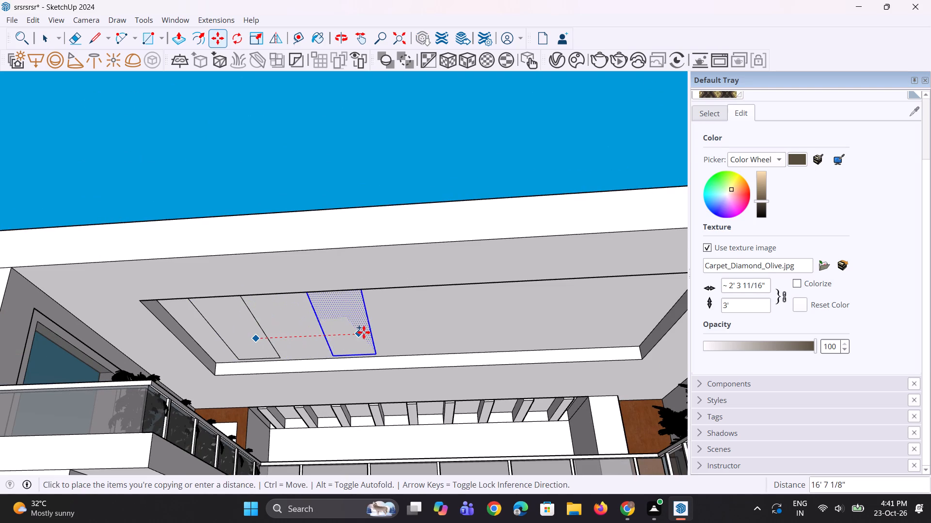
pyautogui.click(364, 332)
pyautogui.write('*3')
pyautogui.press('Return')
pyautogui.scroll(-5, 360, 340)
pyautogui.moveTo(360, 340); pyautogui.dragTo(347, 320, button='middle')
# Extrude the four wide rectangles on the raised ceiling panel by about 1' 6" to form beams.
pyautogui.press('space')
pyautogui.scroll(3, 263, 348)
pyautogui.press('p')
pyautogui.click(274, 338)
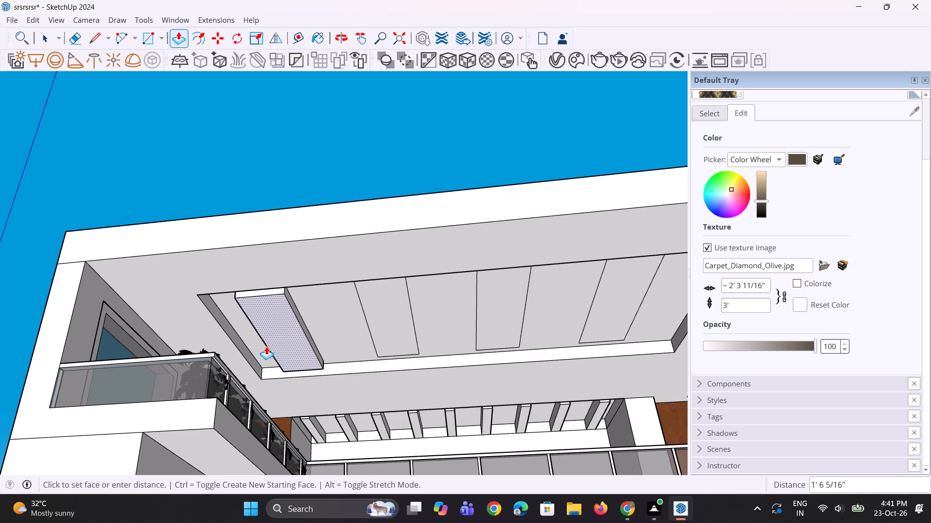
pyautogui.click(267, 347)
pyautogui.doubleClick(373, 321)
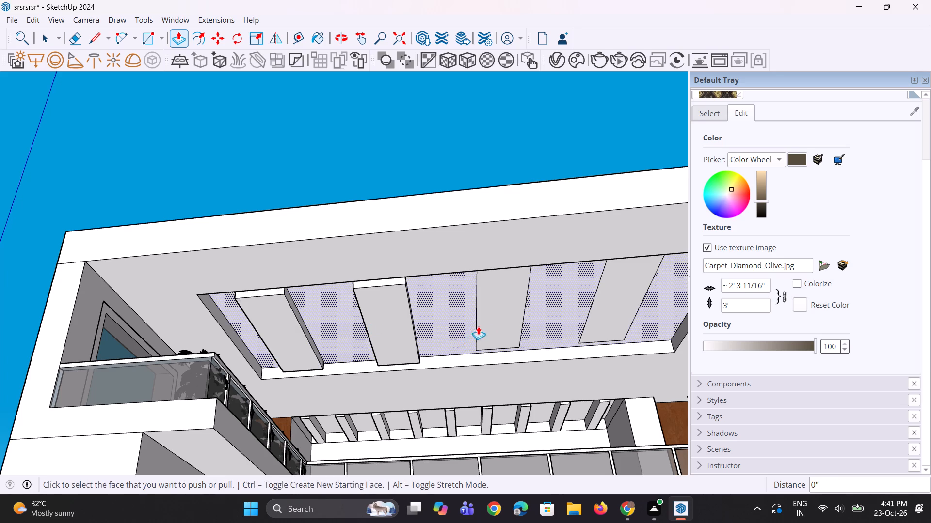
pyautogui.doubleClick(498, 318)
pyautogui.scroll(-5, 352, 347)
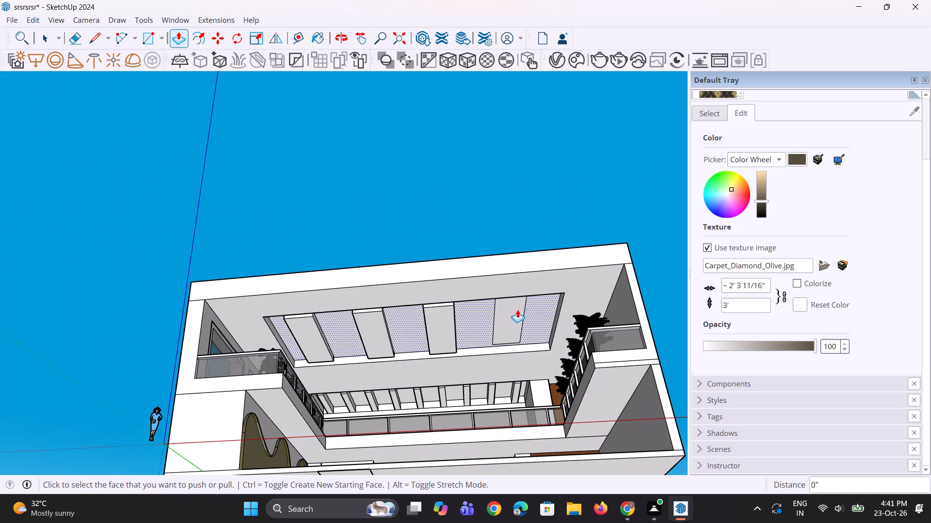
pyautogui.doubleClick(508, 314)
# Push the undersides of the four wide ceiling beams back toward the panel by about 5" to make them shallower.
pyautogui.moveTo(508, 351); pyautogui.dragTo(452, 354, button='middle')
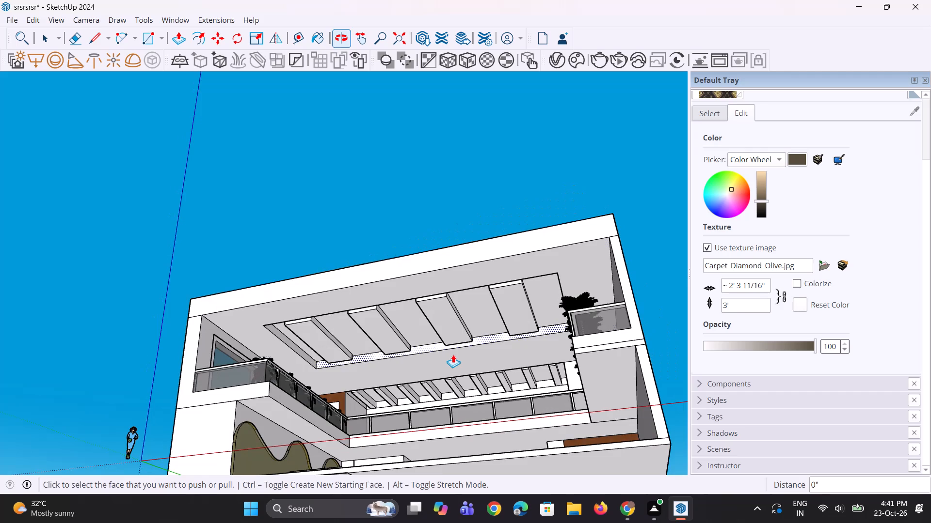
pyautogui.scroll(-1, 449, 354)
pyautogui.scroll(5, 344, 330)
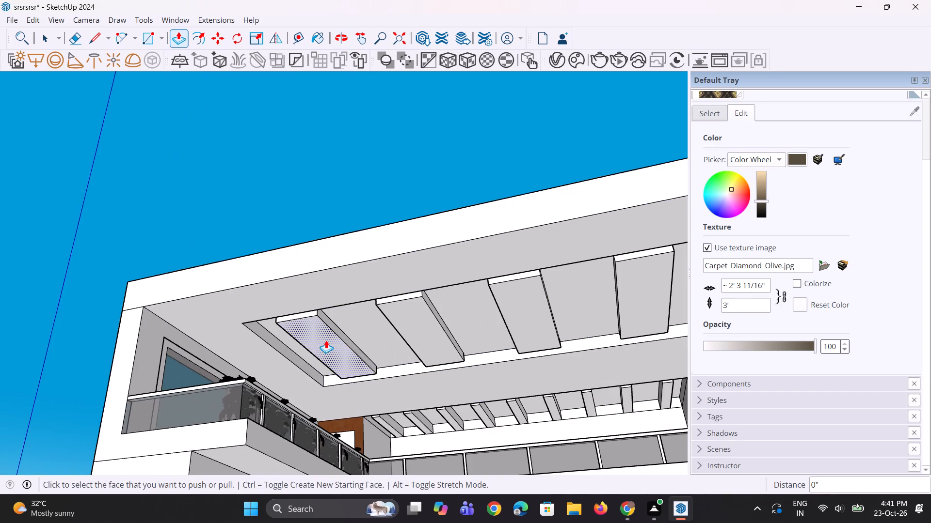
pyautogui.click(326, 340)
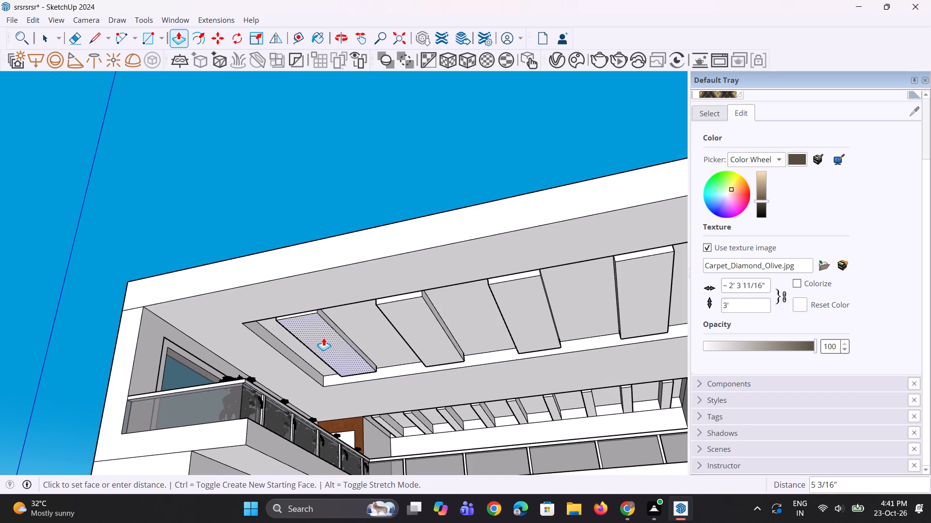
pyautogui.click(323, 338)
pyautogui.doubleClick(423, 339)
pyautogui.doubleClick(547, 323)
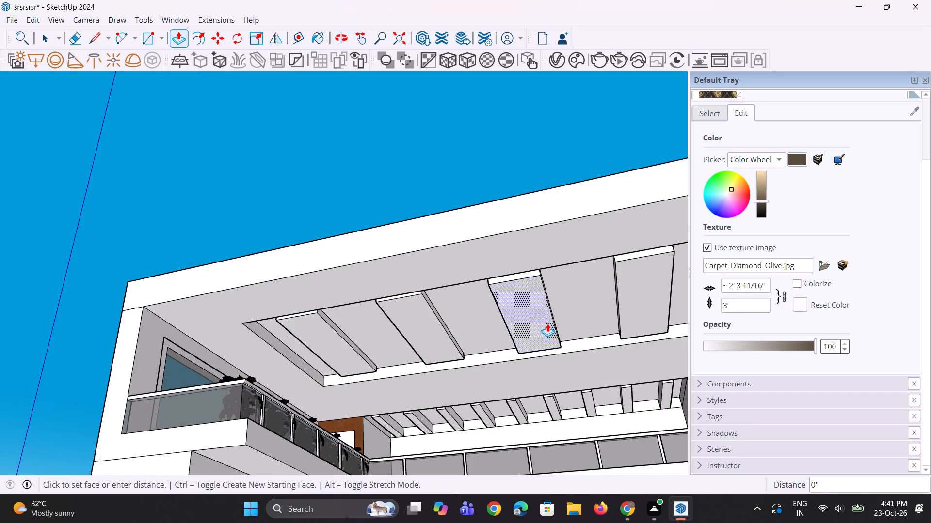
pyautogui.doubleClick(642, 310)
pyautogui.moveTo(574, 321); pyautogui.dragTo(481, 385, button='middle')
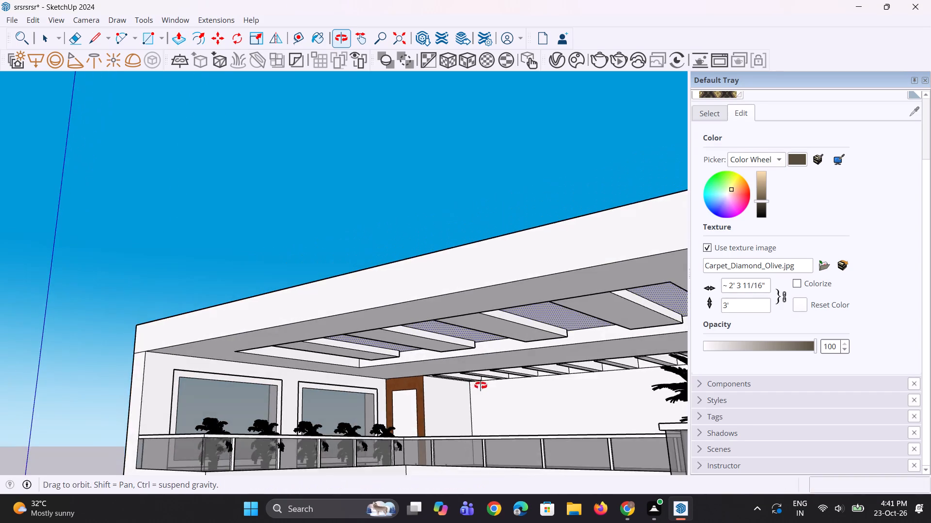
pyautogui.moveTo(481, 385); pyautogui.dragTo(499, 377, button='middle')
pyautogui.scroll(-6, 500, 369)
pyautogui.moveTo(486, 376); pyautogui.dragTo(528, 366, button='middle')
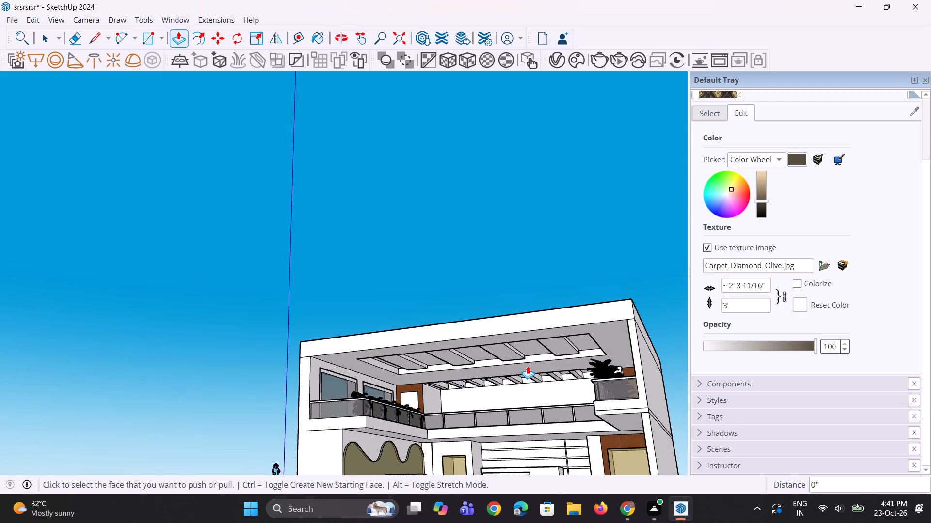
pyautogui.press('Escape')
pyautogui.press('space')
pyautogui.press('space')
# Inspect the four wide ceiling beams and the surrounding two-storey interior from several angles and distances.
pyautogui.scroll(-3, 484, 381)
pyautogui.moveTo(415, 363); pyautogui.dragTo(444, 341, button='middle')
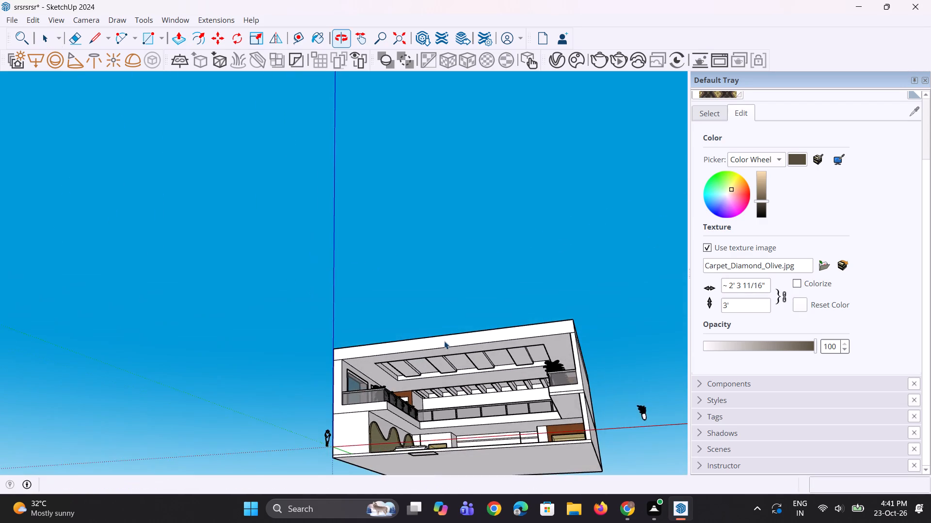
pyautogui.scroll(5, 479, 366)
pyautogui.scroll(-2, 477, 366)
pyautogui.moveTo(470, 384); pyautogui.dragTo(474, 345, button='middle')
pyautogui.scroll(6, 492, 423)
pyautogui.moveTo(492, 423); pyautogui.dragTo(464, 467, button='middle')
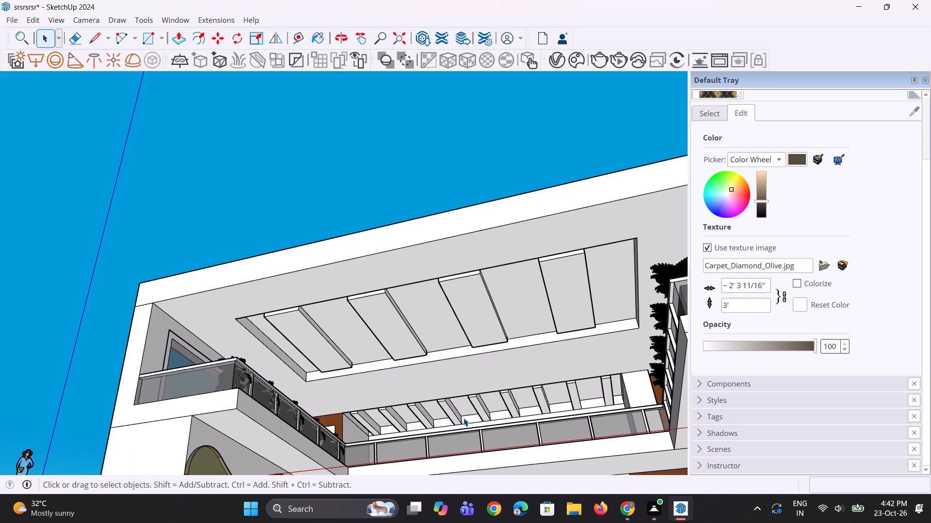
pyautogui.scroll(-5, 405, 333)
pyautogui.moveTo(406, 332); pyautogui.dragTo(380, 345, button='middle')
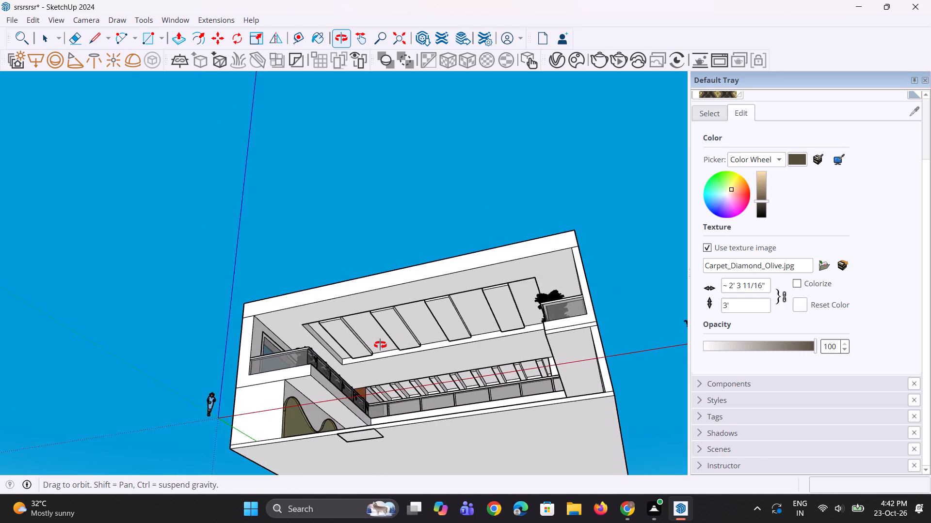
pyautogui.moveTo(380, 345); pyautogui.dragTo(362, 356, button='middle')
pyautogui.scroll(4, 375, 357)
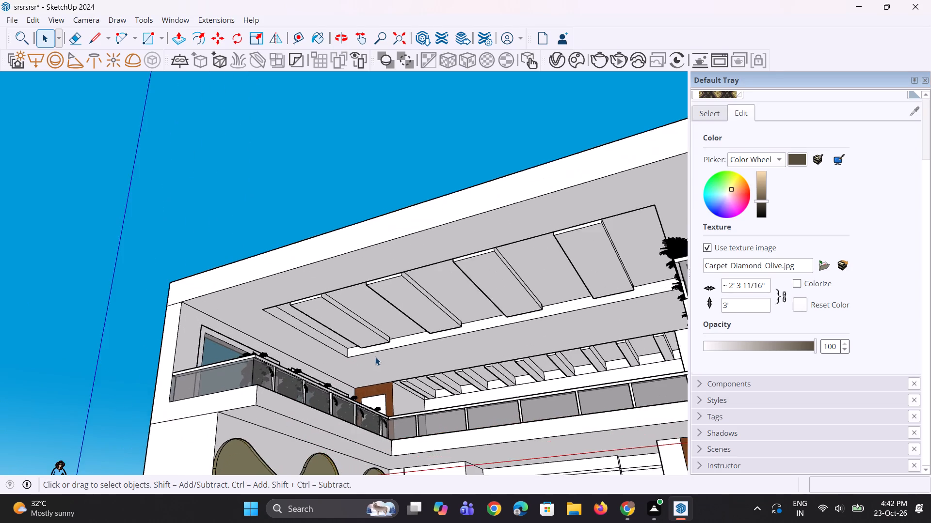
pyautogui.scroll(-5, 242, 321)
pyautogui.moveTo(298, 338); pyautogui.dragTo(378, 301, button='middle')
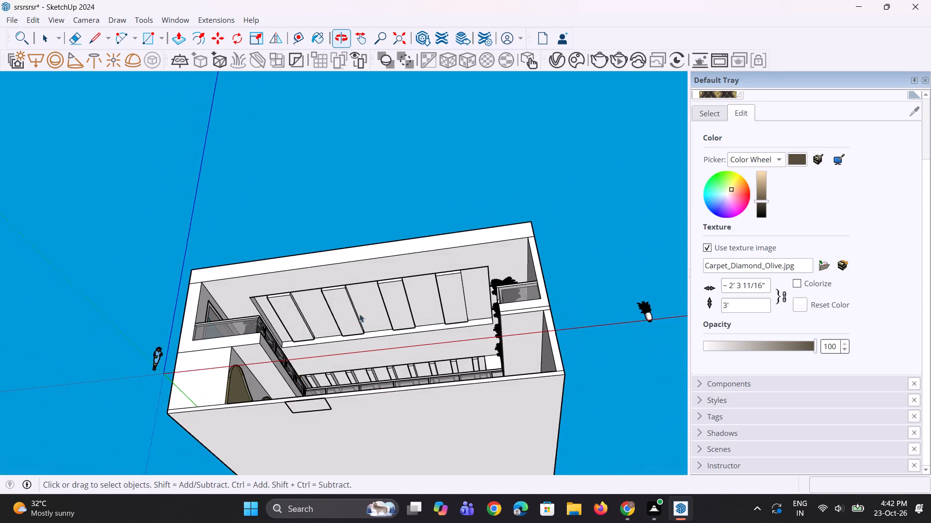
pyautogui.scroll(10, 269, 382)
pyautogui.moveTo(305, 429); pyautogui.dragTo(324, 391, button='middle')
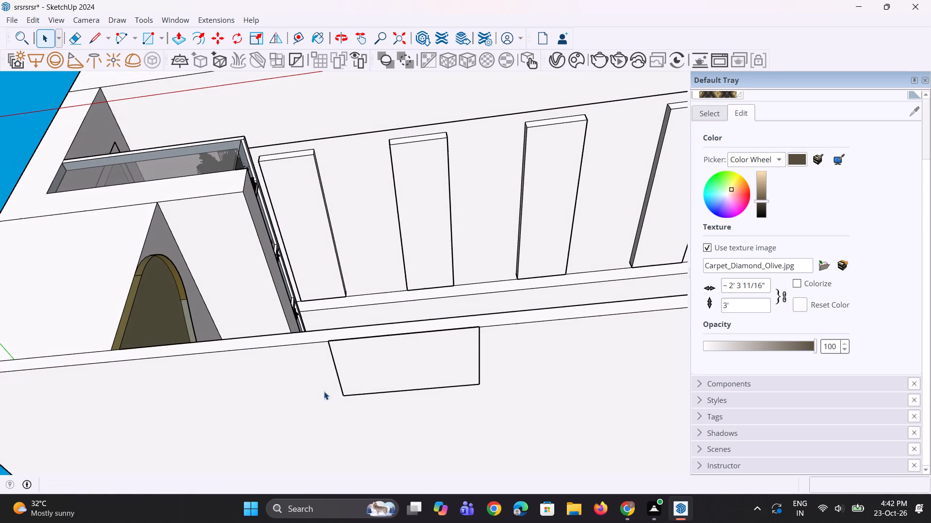
# Erase the leftover rectangle on the outer wall surface beside the beamed ceiling panel.
pyautogui.press('e')
pyautogui.click(342, 388)
pyautogui.scroll(-5, 252, 366)
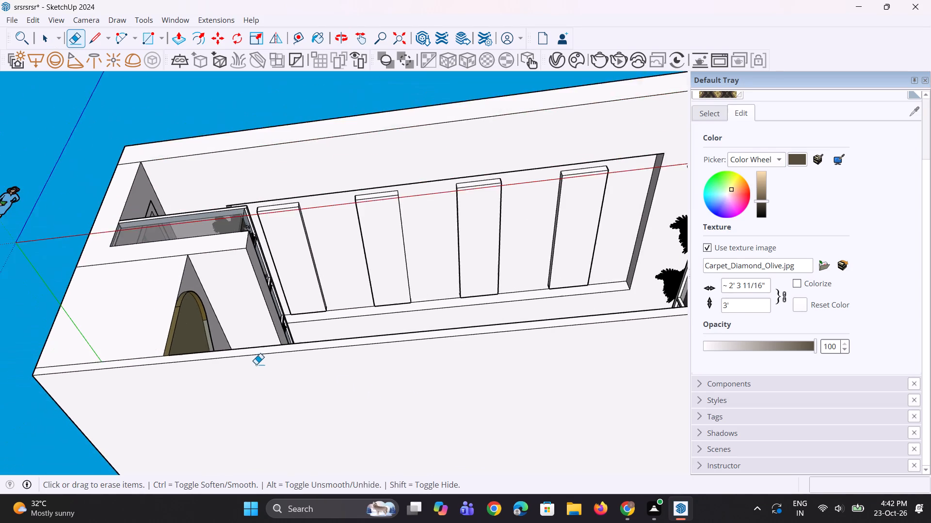
# Inspect the front of the two-storey interior, including the sofa seating area, carpet, balcony railings and palms.
pyautogui.scroll(-5, 324, 350)
pyautogui.moveTo(324, 350); pyautogui.dragTo(293, 461, button='middle')
pyautogui.scroll(-6, 347, 375)
pyautogui.moveTo(336, 378); pyautogui.dragTo(316, 519, button='middle')
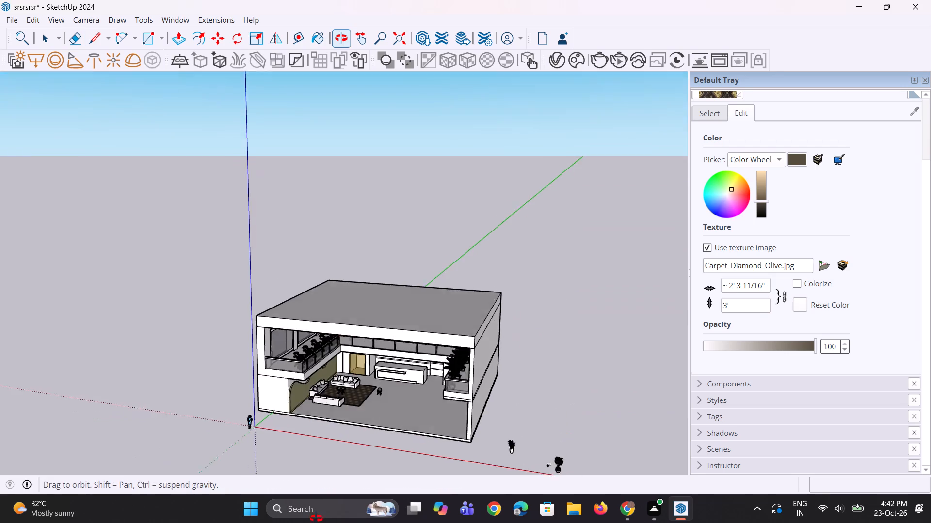
pyautogui.moveTo(316, 519); pyautogui.dragTo(320, 519, button='middle')
pyautogui.press('space')
pyautogui.scroll(9, 384, 414)
pyautogui.press('space')
pyautogui.press('space')
pyautogui.scroll(2, 334, 381)
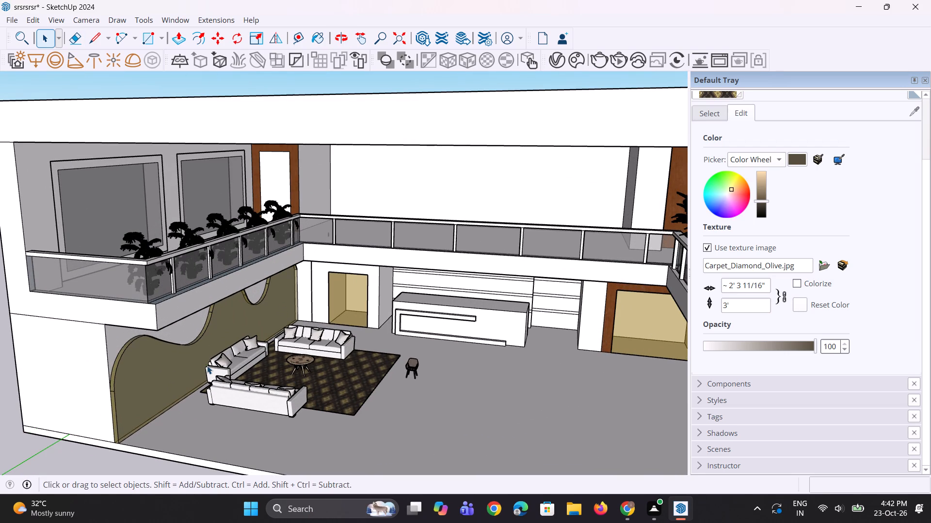
pyautogui.scroll(5, 197, 382)
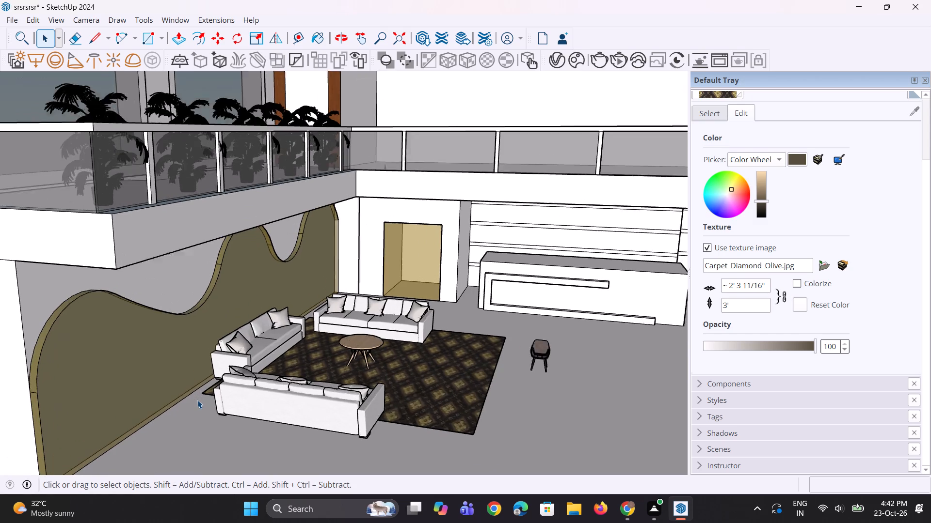
pyautogui.scroll(4, 197, 400)
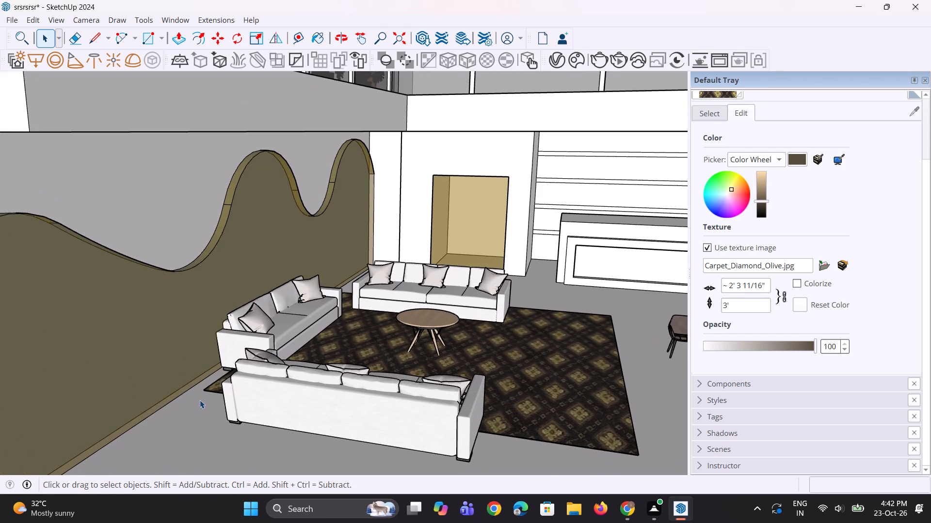
pyautogui.scroll(-14, 200, 400)
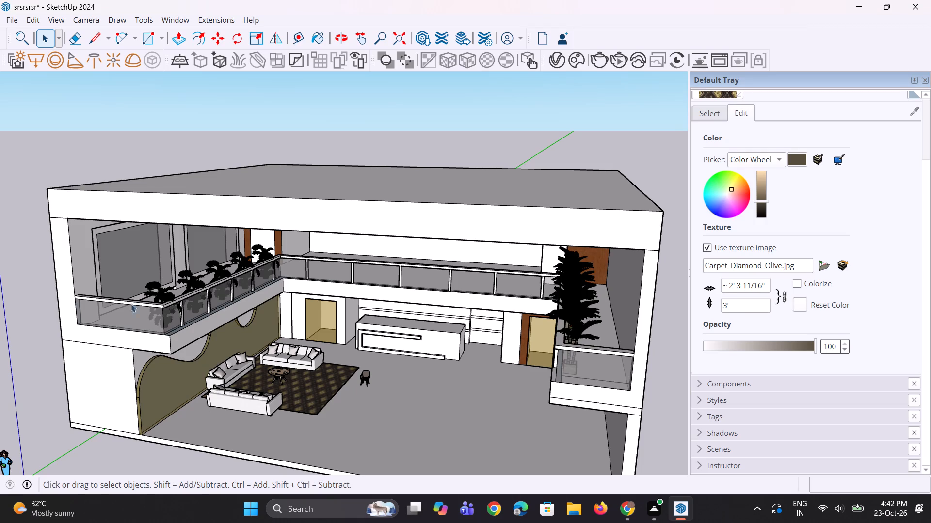
pyautogui.scroll(-4, 115, 281)
pyautogui.moveTo(90, 258); pyautogui.dragTo(207, 259, button='middle')
pyautogui.scroll(1, 167, 237)
pyautogui.scroll(-3, 162, 235)
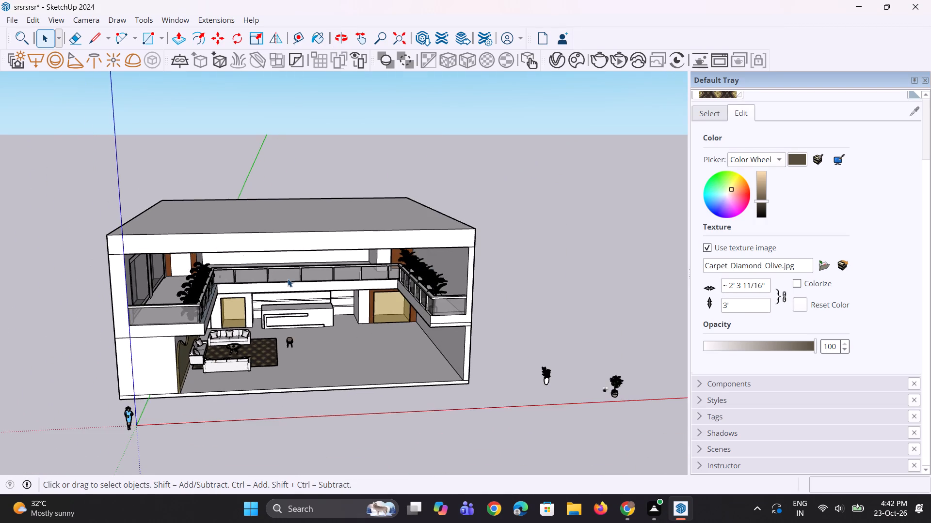
# Move the round-leaved potted plant from outside the building onto the ground floor beside the wood-framed doorway.
pyautogui.scroll(1, 397, 323)
pyautogui.click(655, 407)
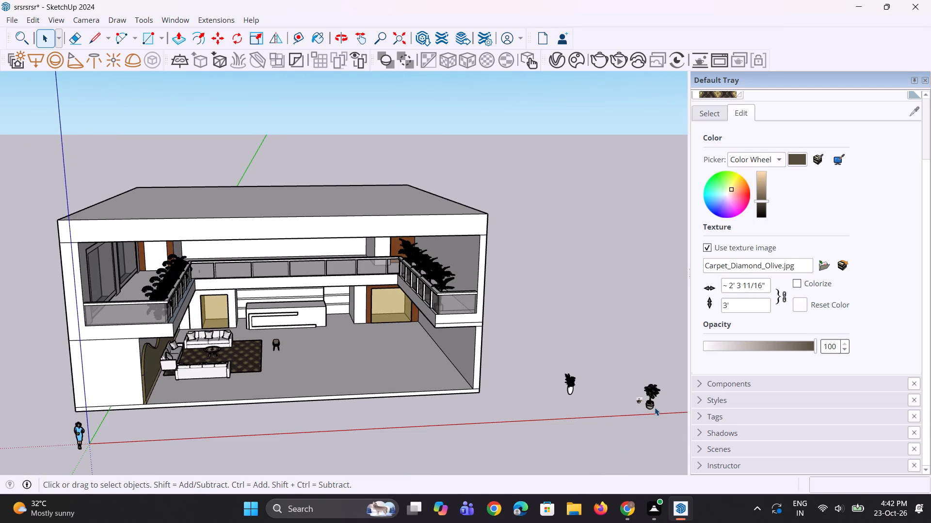
pyautogui.scroll(3, 655, 407)
pyautogui.click(653, 407)
pyautogui.scroll(3, 653, 407)
pyautogui.press('m')
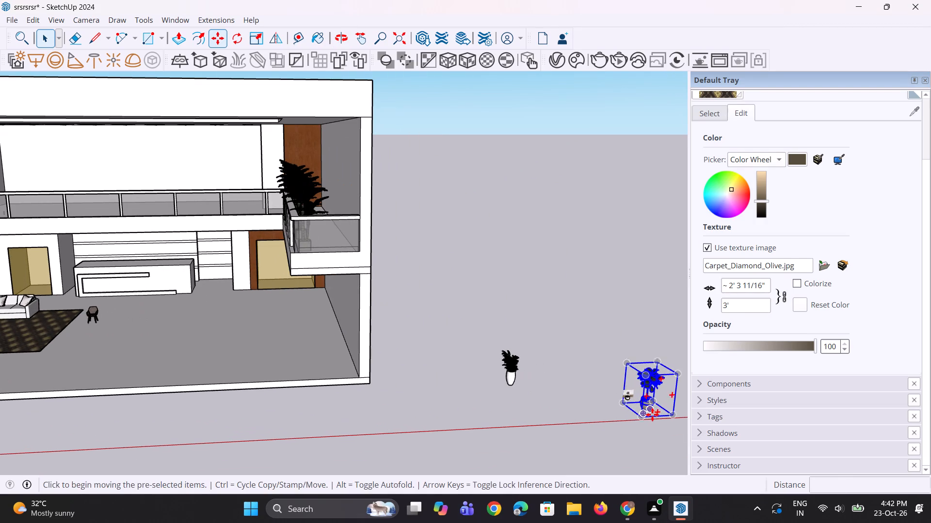
pyautogui.click(652, 415)
pyautogui.scroll(-3, 648, 433)
pyautogui.scroll(8, 427, 362)
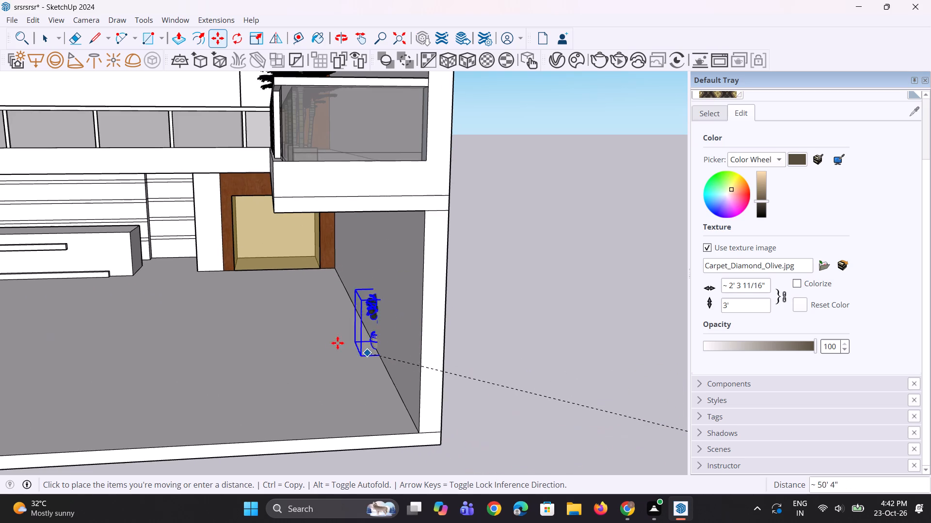
pyautogui.click(298, 311)
pyautogui.moveTo(337, 344); pyautogui.dragTo(370, 340, button='middle')
pyautogui.scroll(1, 342, 315)
pyautogui.scroll(-2, 341, 315)
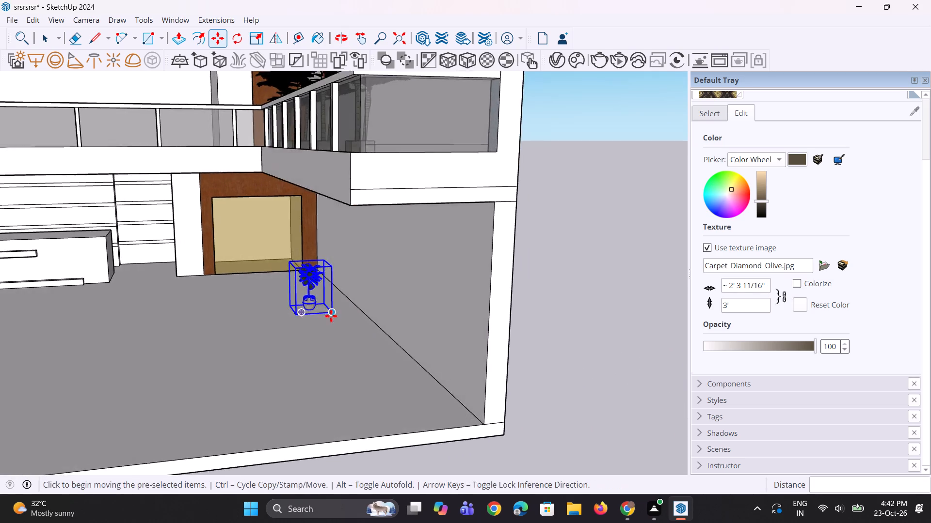
# Move the plant in the white vase about 41' 5" from outside onto the ground floor, in front of the other potted plant.
pyautogui.scroll(-8, 331, 316)
pyautogui.press('space')
pyautogui.click(479, 350)
pyautogui.click(479, 347)
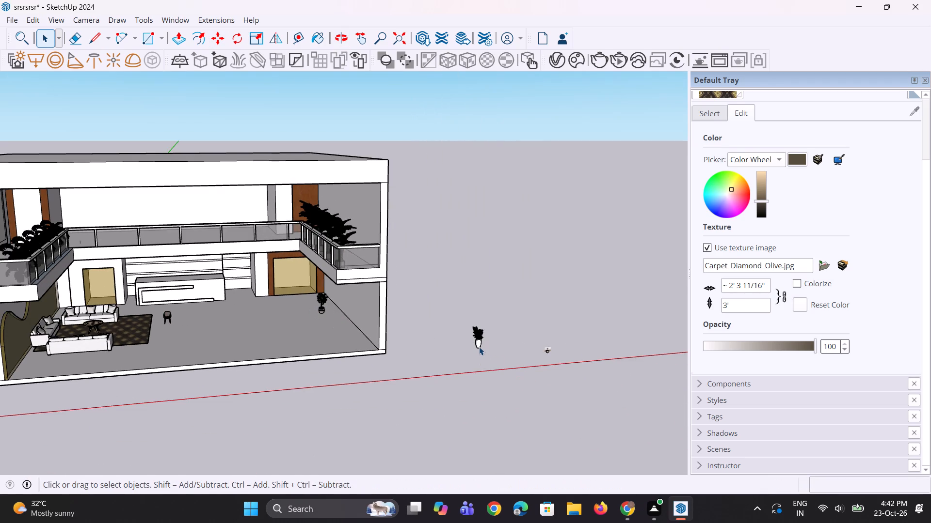
pyautogui.scroll(2, 483, 348)
pyautogui.press('m')
pyautogui.click(484, 351)
pyautogui.scroll(3, 307, 328)
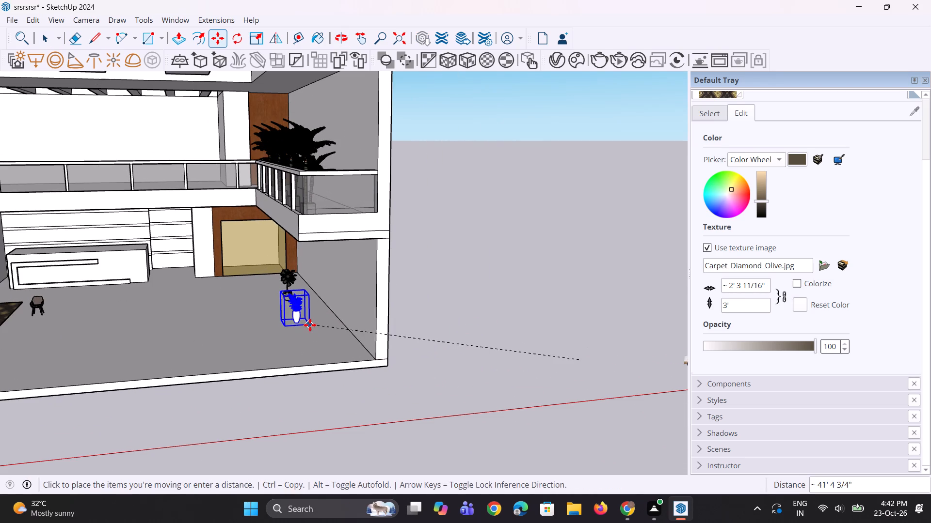
pyautogui.click(310, 325)
pyautogui.press('space')
pyautogui.press('space')
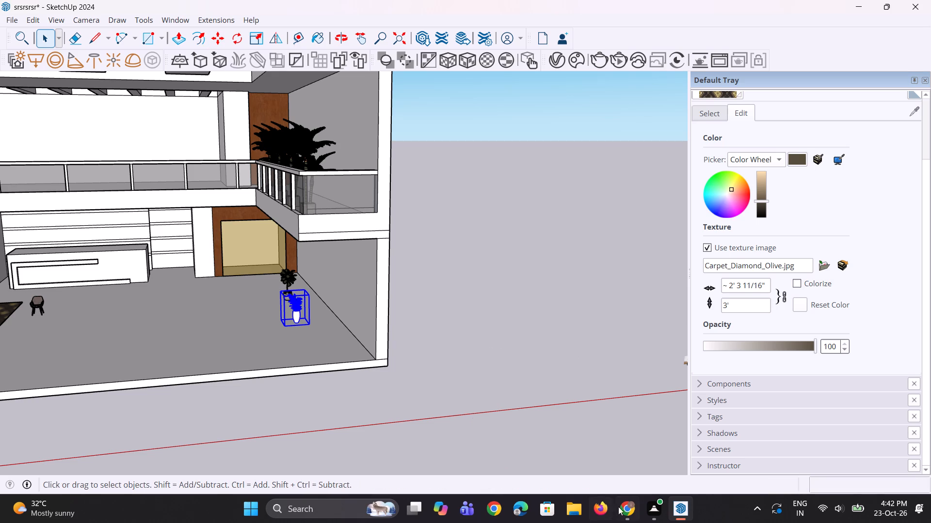
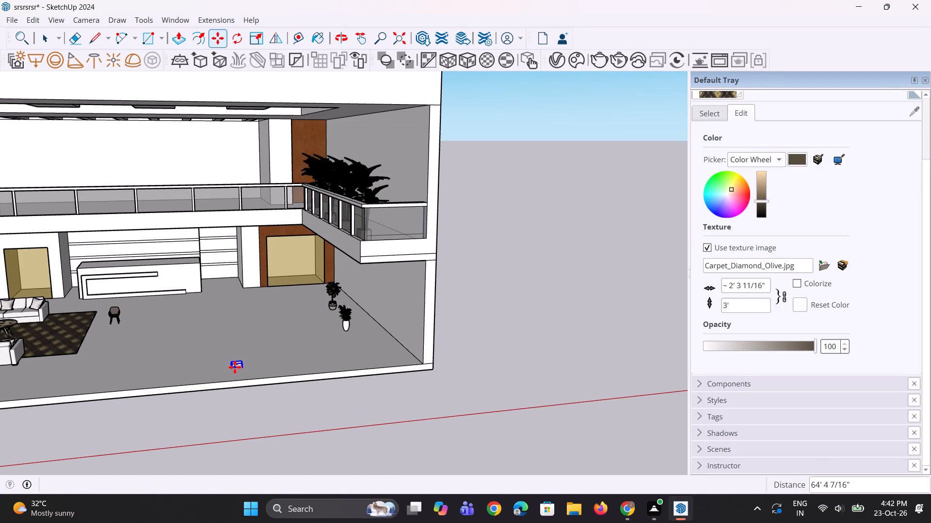
# Explode the small succulent model on the ground floor and delete its backdrop picture panel.
pyautogui.rightClick(234, 367)
pyautogui.click(281, 128)
pyautogui.scroll(2, 282, 323)
pyautogui.click(281, 349)
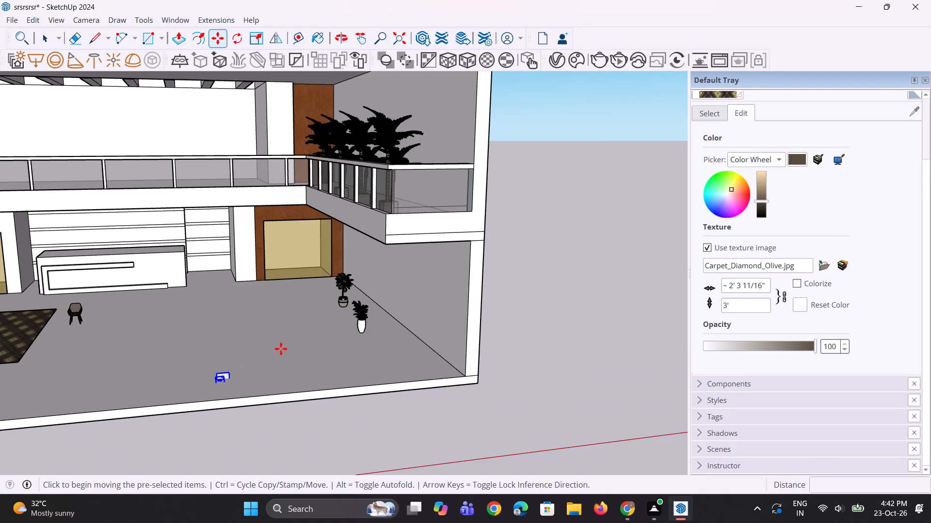
pyautogui.scroll(5, 239, 388)
pyautogui.press('Escape')
pyautogui.press('space')
pyautogui.press('space')
pyautogui.click(261, 370)
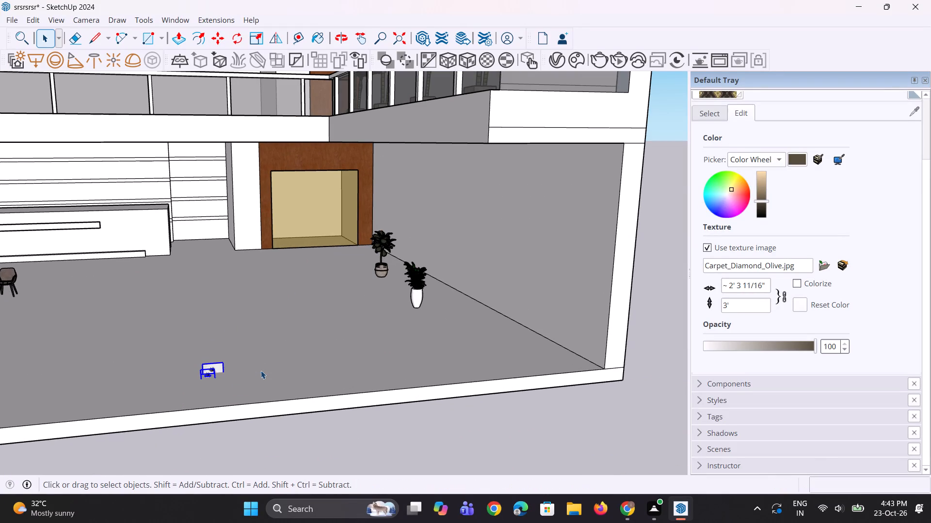
pyautogui.scroll(10, 200, 393)
pyautogui.click(220, 359)
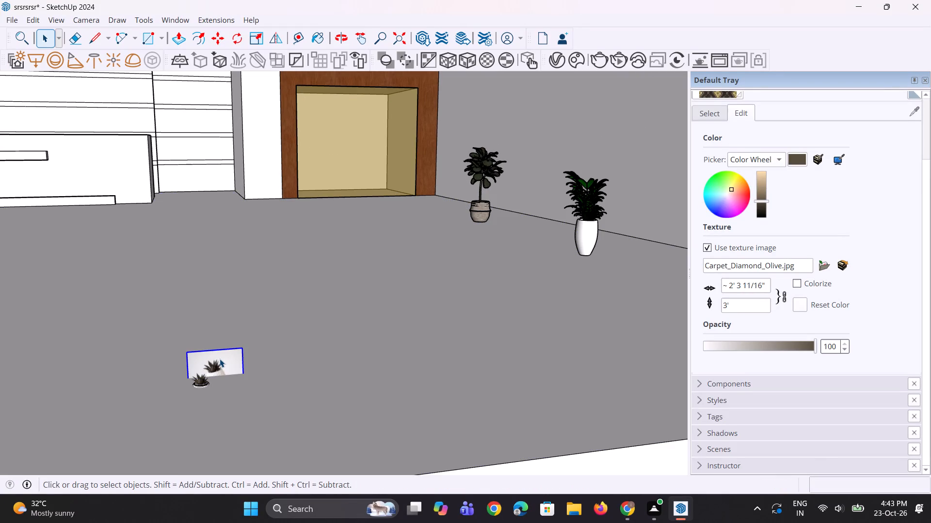
pyautogui.press('Delete')
# Raise the small potted succulent about 1' so its white pot sits above the ground floor.
pyautogui.click(202, 385)
pyautogui.scroll(1, 205, 385)
pyautogui.press('m')
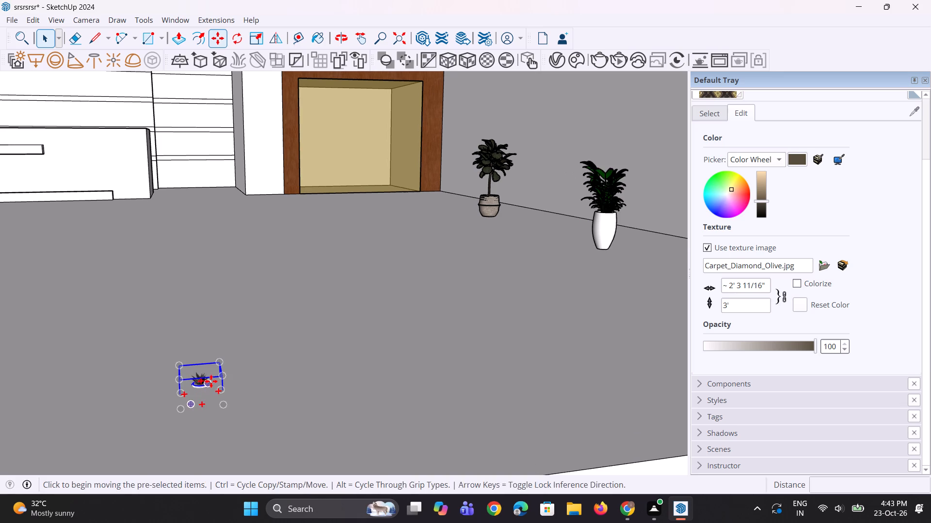
pyautogui.click(217, 377)
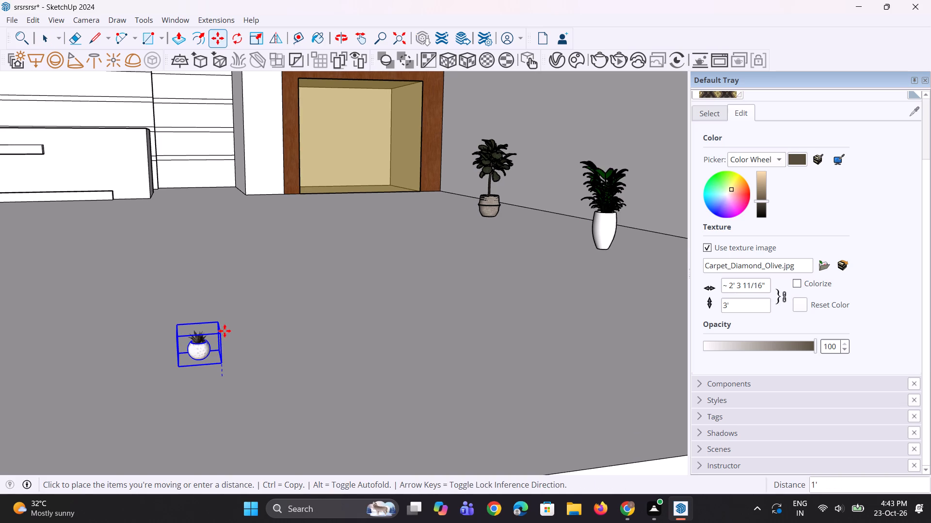
pyautogui.click(223, 331)
# Scale the potted succulent up uniformly by about 1.75.
pyautogui.press('s')
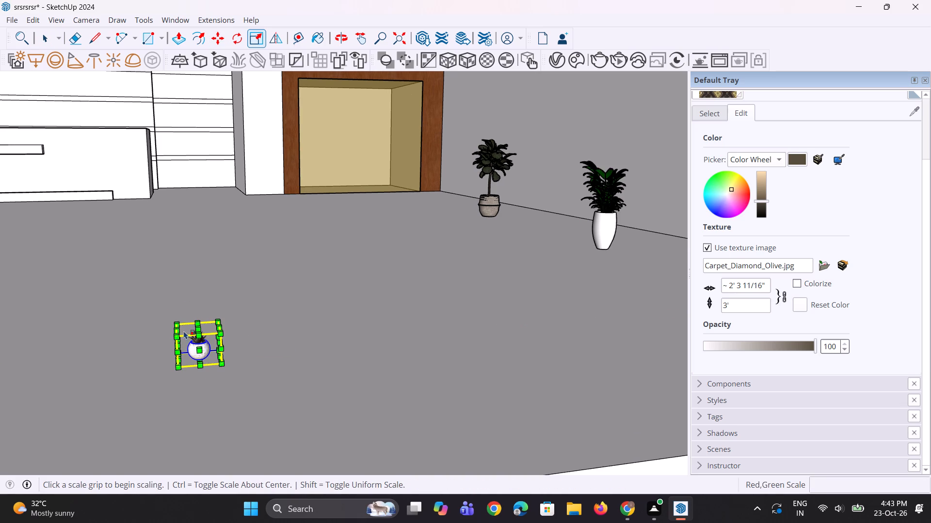
pyautogui.click(178, 324)
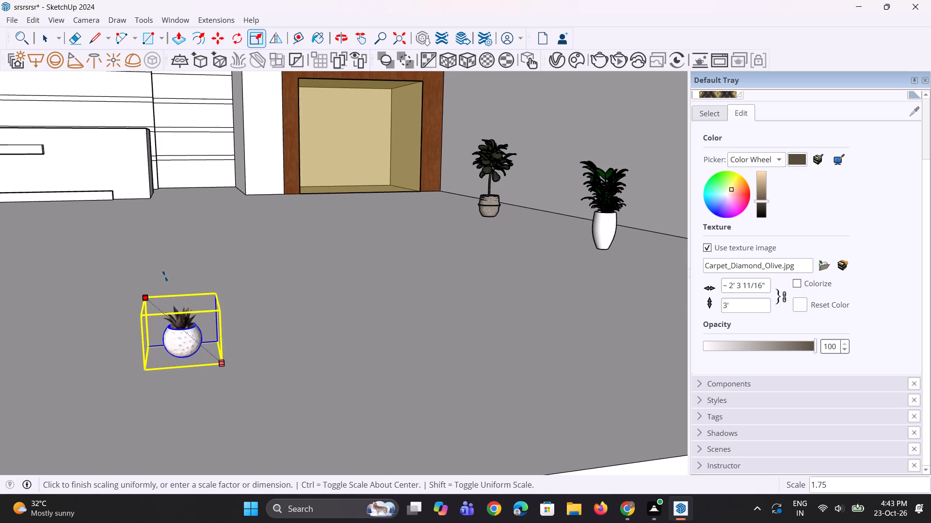
pyautogui.click(165, 276)
# Move the potted succulent about 44' 8" across the ground floor onto the round coffee table between the sofas.
pyautogui.scroll(-16, 232, 336)
pyautogui.moveTo(241, 338); pyautogui.dragTo(210, 355, button='middle')
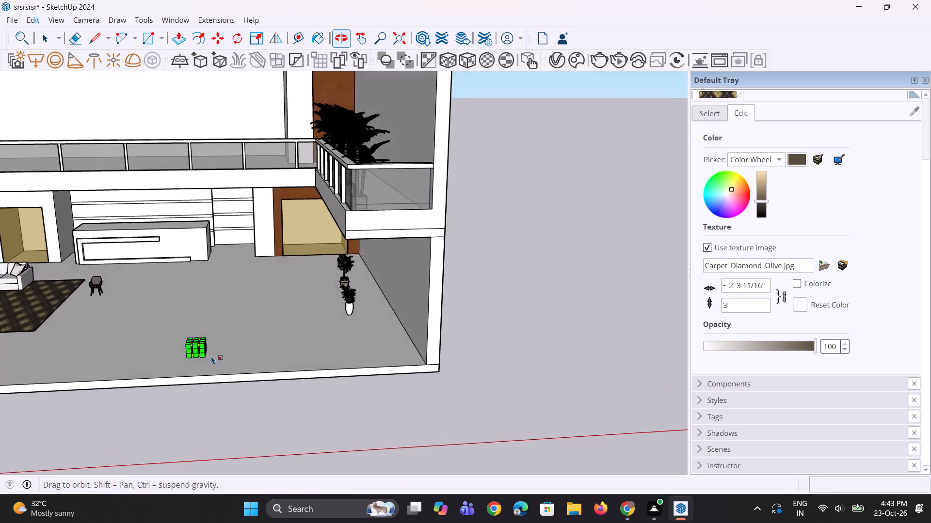
pyautogui.scroll(-5, 234, 352)
pyautogui.scroll(4, 171, 355)
pyautogui.press('m')
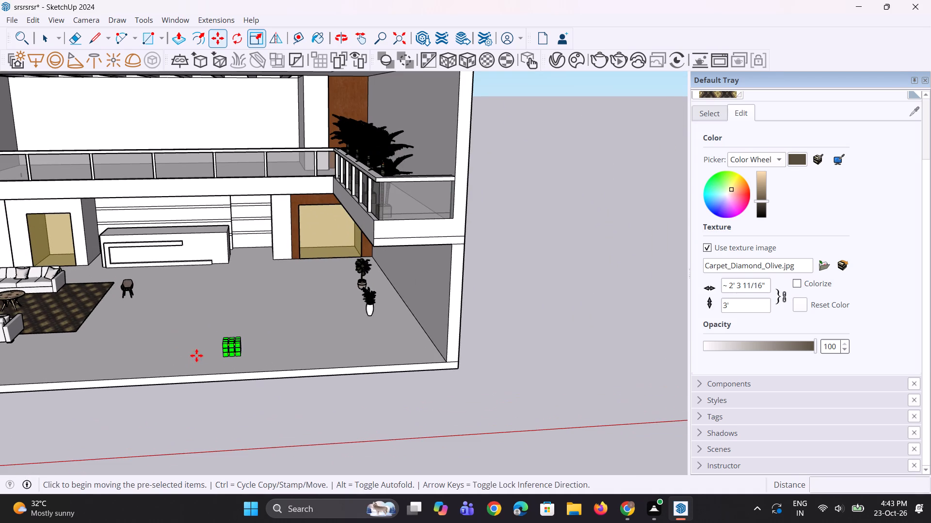
pyautogui.click(237, 353)
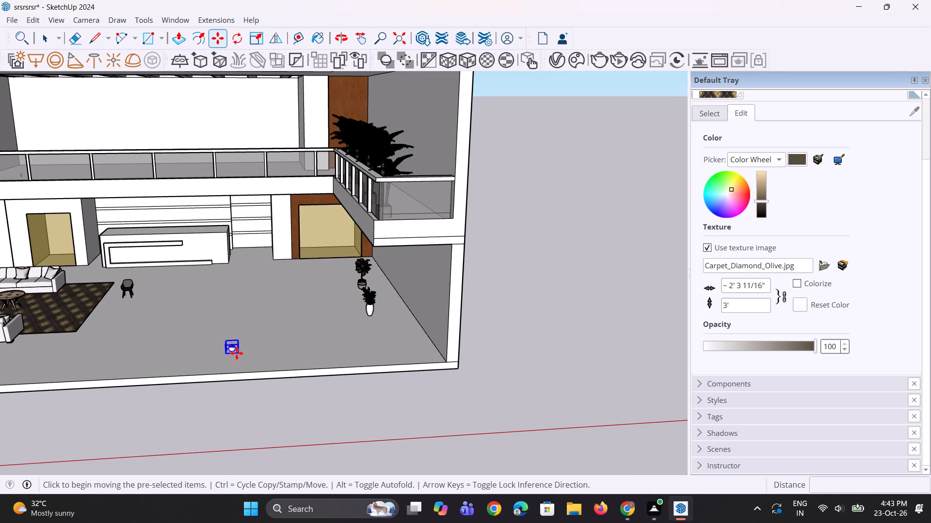
pyautogui.scroll(-4, 368, 404)
pyautogui.scroll(4, 145, 315)
pyautogui.scroll(4, 96, 315)
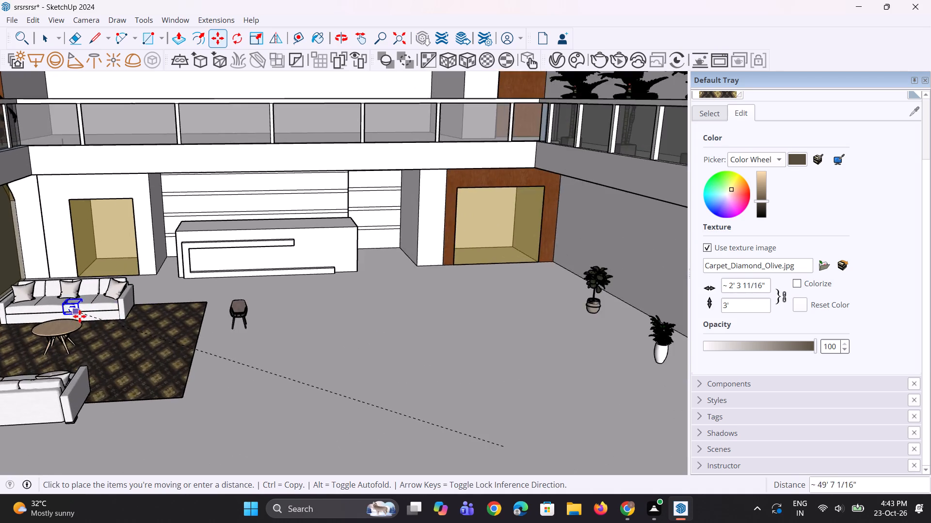
pyautogui.scroll(2, 80, 316)
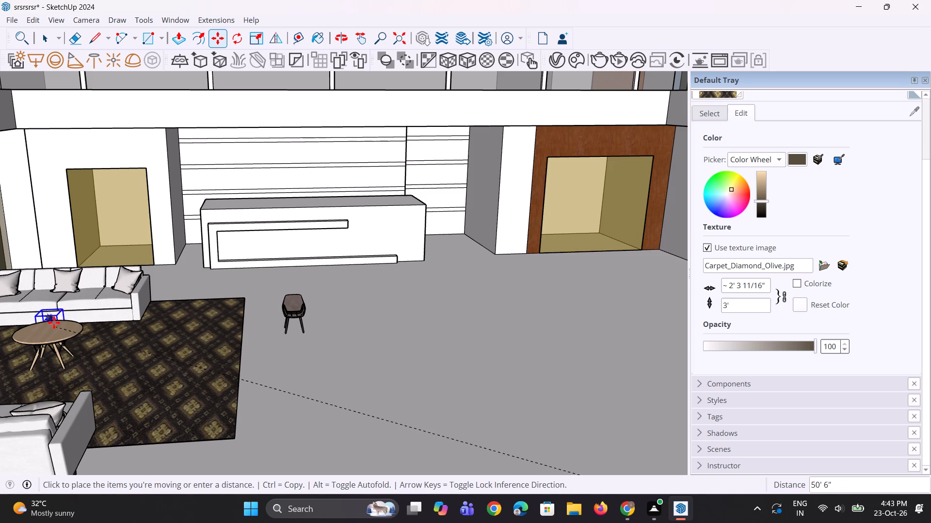
pyautogui.click(48, 330)
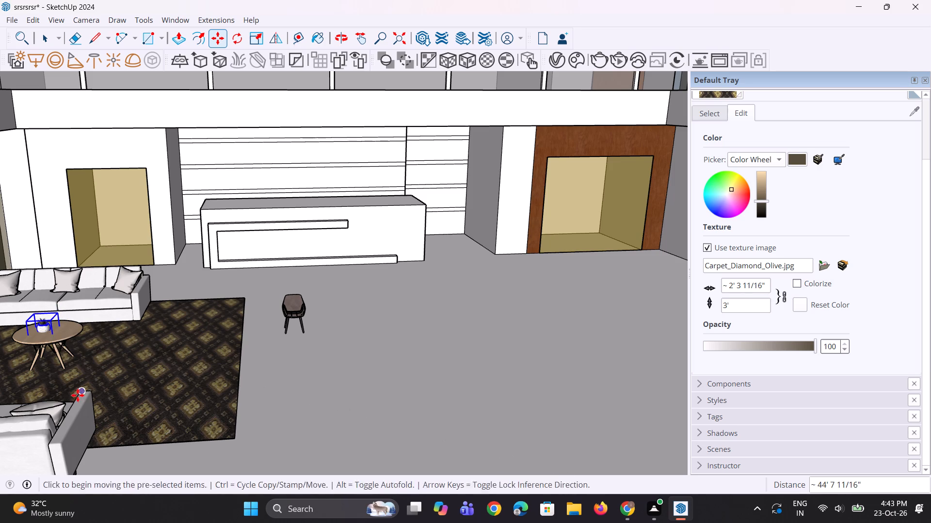
# Raise the potted succulent a few inches so its pot stands on top of the coffee table.
pyautogui.moveTo(80, 396); pyautogui.dragTo(144, 391, button='middle')
pyautogui.scroll(1, 109, 398)
pyautogui.scroll(-4, 148, 390)
pyautogui.scroll(12, 95, 354)
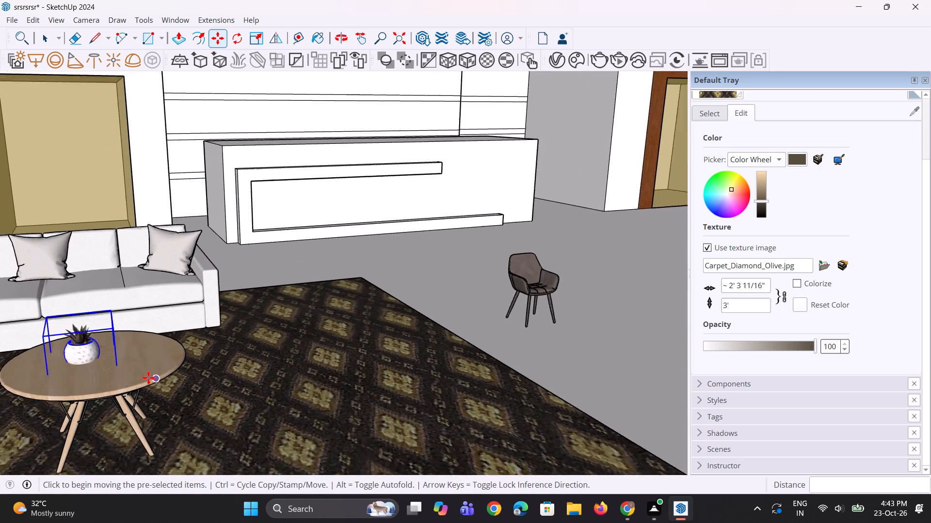
pyautogui.scroll(6, 148, 378)
pyautogui.click(112, 377)
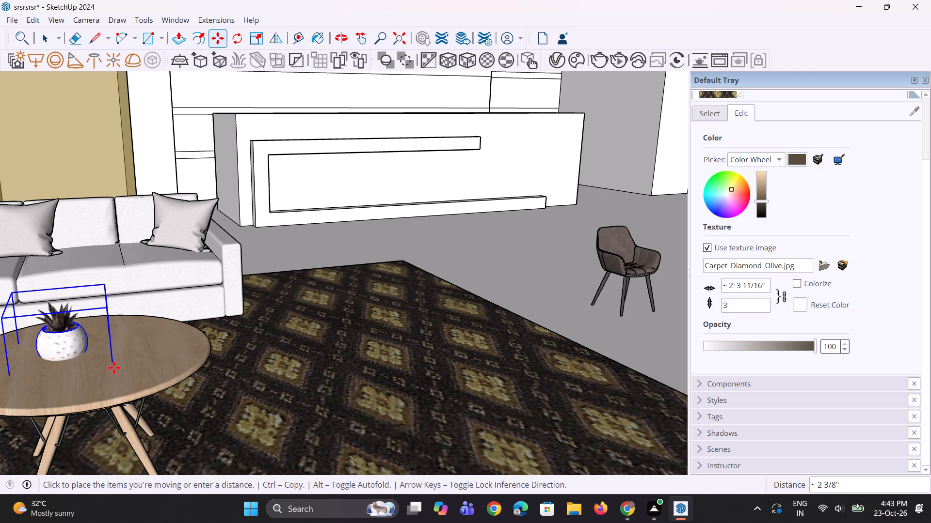
pyautogui.click(114, 364)
# Enlarge the potted succulent on the coffee table slightly with a uniform scale.
pyautogui.scroll(-5, 152, 381)
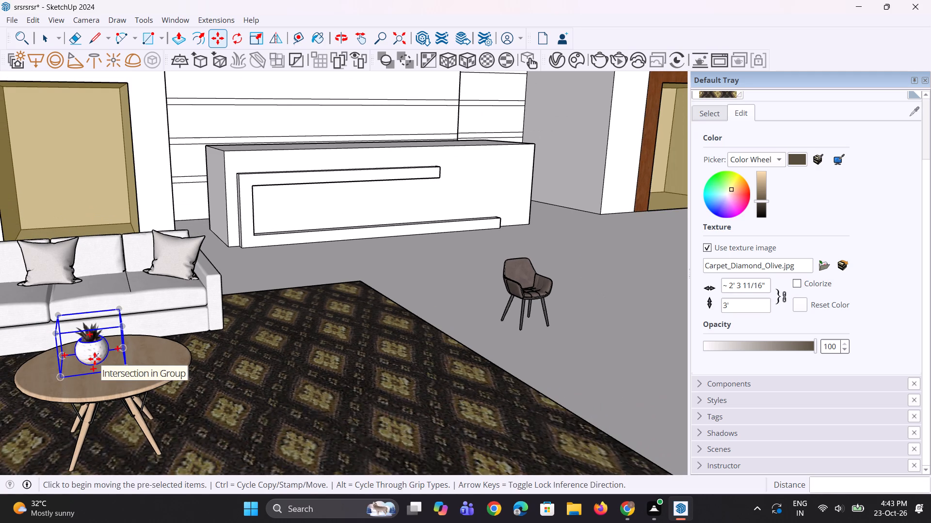
pyautogui.press('s')
pyautogui.click(128, 322)
pyautogui.click(125, 326)
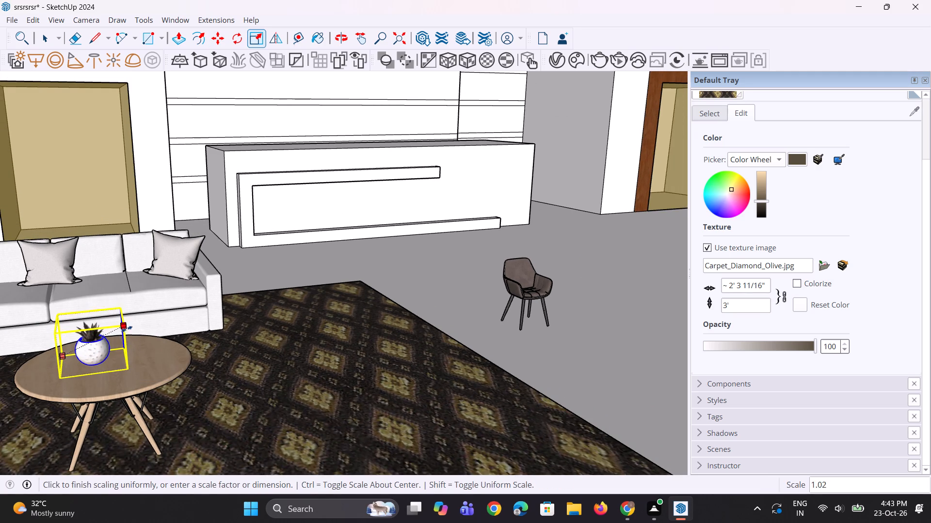
pyautogui.click(138, 334)
pyautogui.moveTo(176, 405); pyautogui.dragTo(151, 407, button='middle')
pyautogui.press('space')
pyautogui.press('space')
pyautogui.scroll(-3, 272, 368)
pyautogui.press('space')
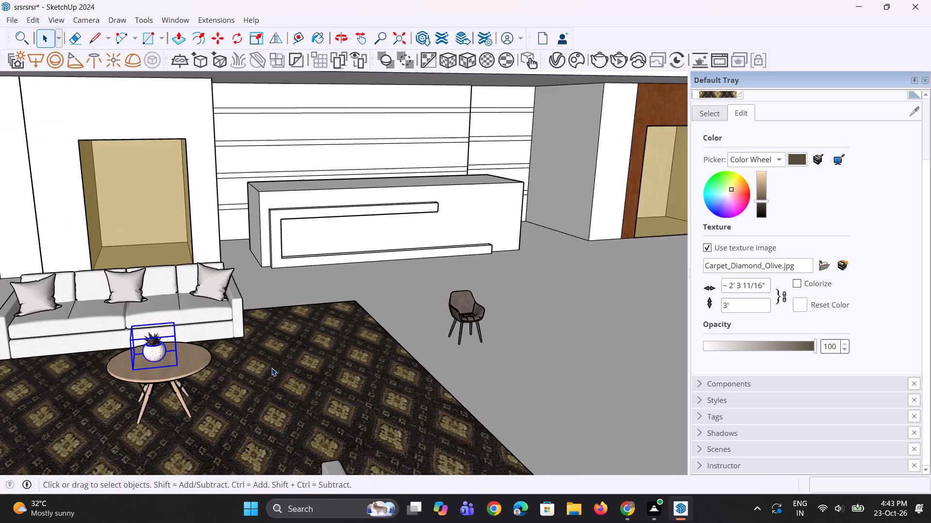
pyautogui.scroll(-18, 272, 368)
pyautogui.click(375, 428)
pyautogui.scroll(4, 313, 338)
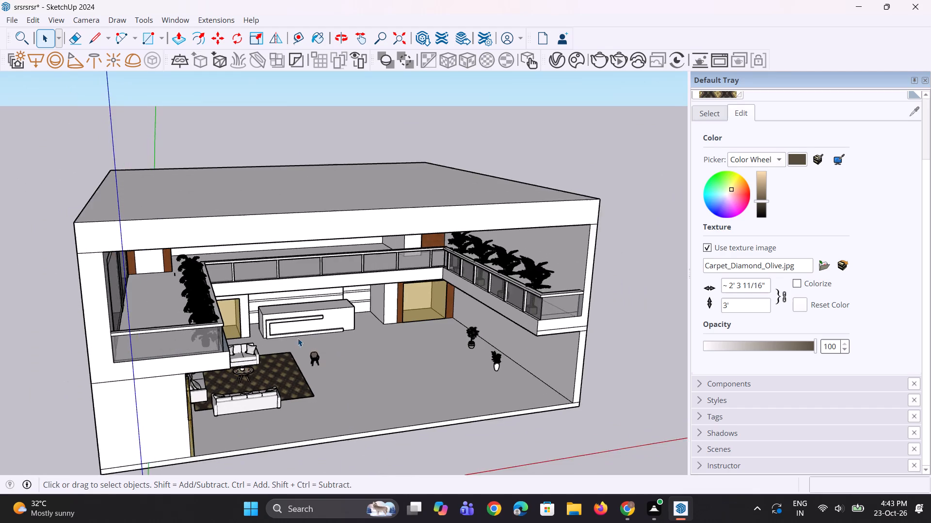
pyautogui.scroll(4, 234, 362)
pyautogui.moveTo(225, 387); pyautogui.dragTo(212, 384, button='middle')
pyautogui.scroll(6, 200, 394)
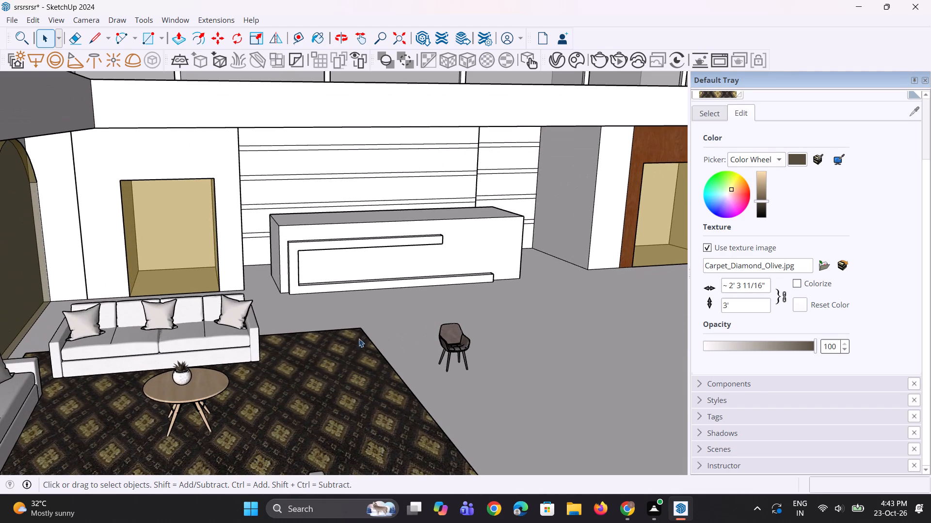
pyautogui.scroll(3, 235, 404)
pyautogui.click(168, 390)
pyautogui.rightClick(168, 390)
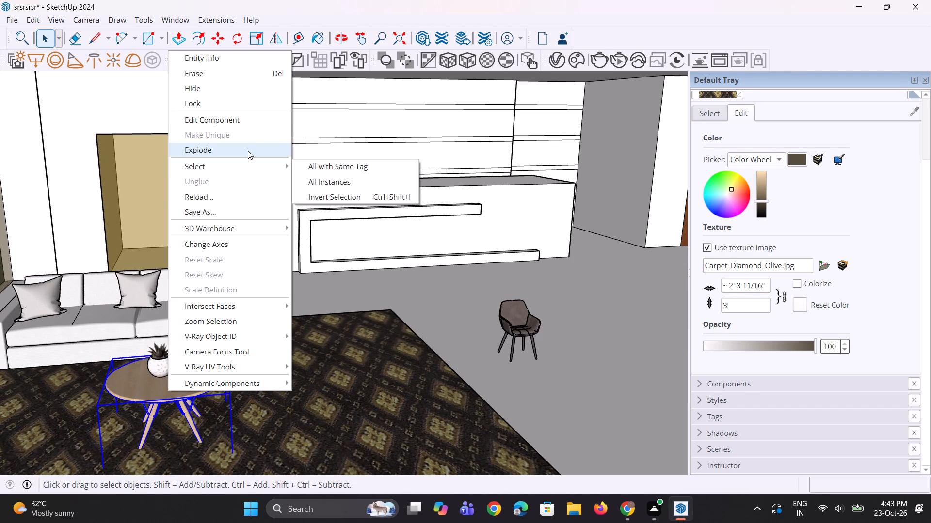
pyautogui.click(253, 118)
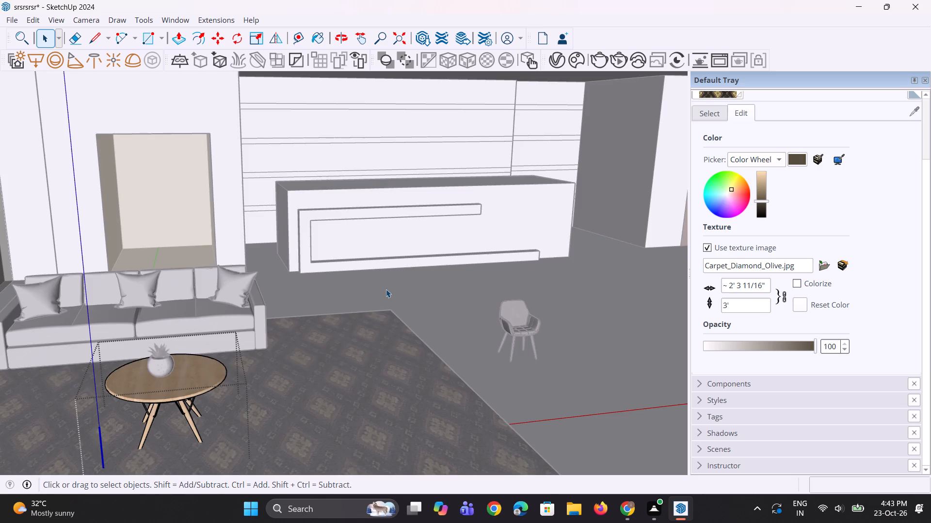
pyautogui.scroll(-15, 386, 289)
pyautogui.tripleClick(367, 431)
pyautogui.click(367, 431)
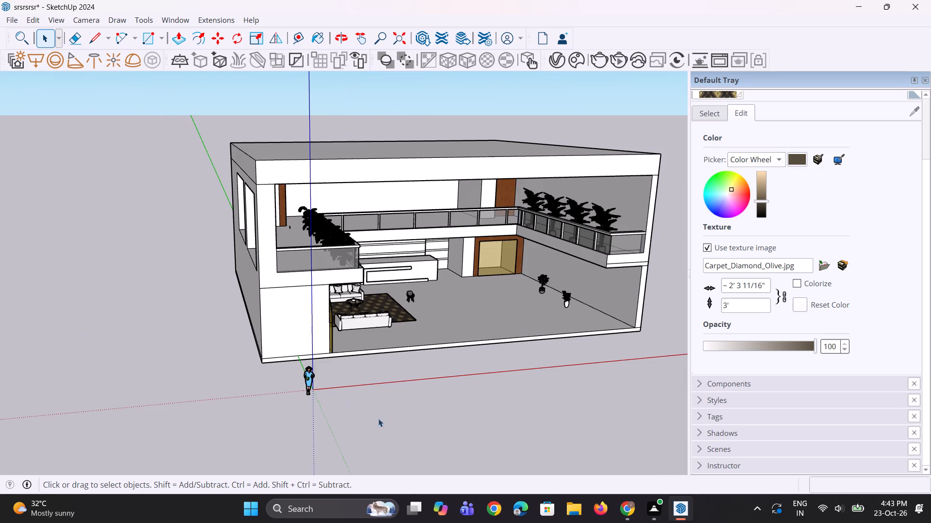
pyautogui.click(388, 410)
# Sample the Translucent Glass Dark Green material from the glazed opening behind the sofa.
pyautogui.moveTo(569, 341); pyautogui.dragTo(529, 334, button='middle')
pyautogui.scroll(3, 775, 202)
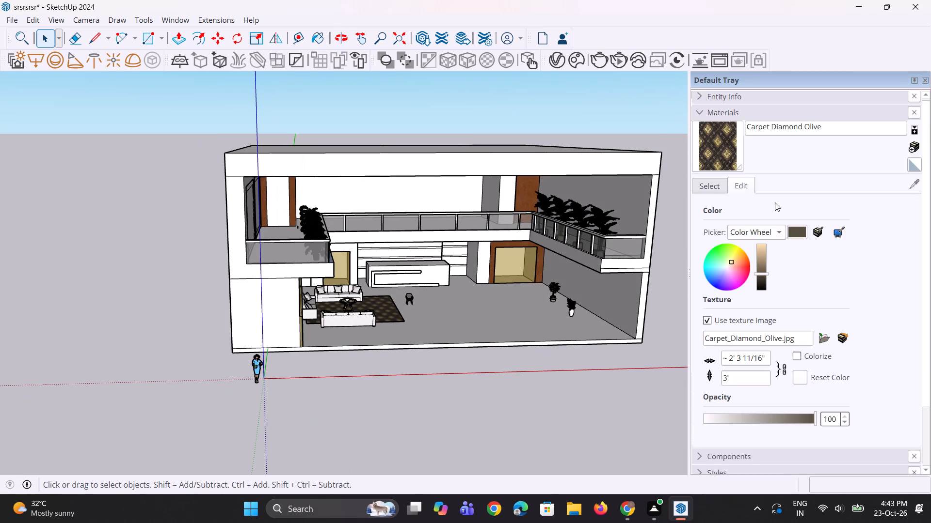
pyautogui.scroll(3, 775, 202)
pyautogui.click(716, 186)
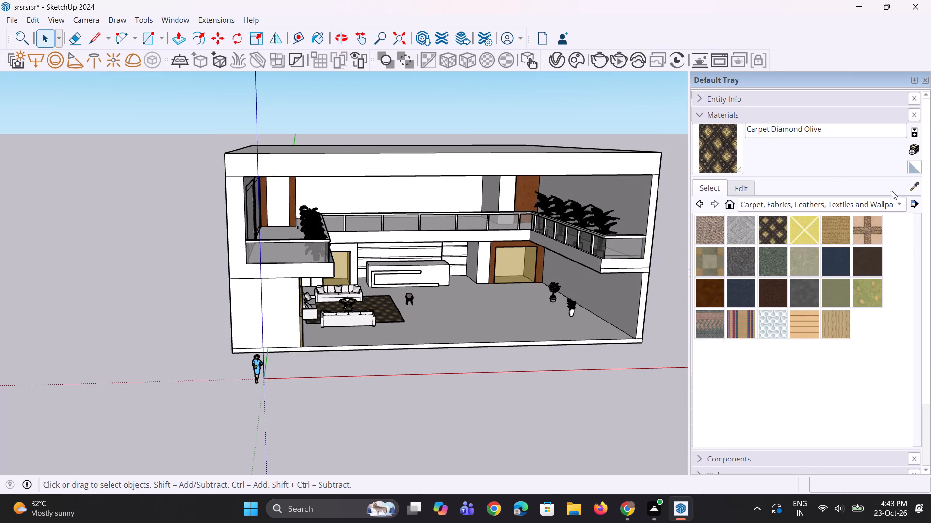
pyautogui.click(917, 189)
pyautogui.scroll(6, 409, 291)
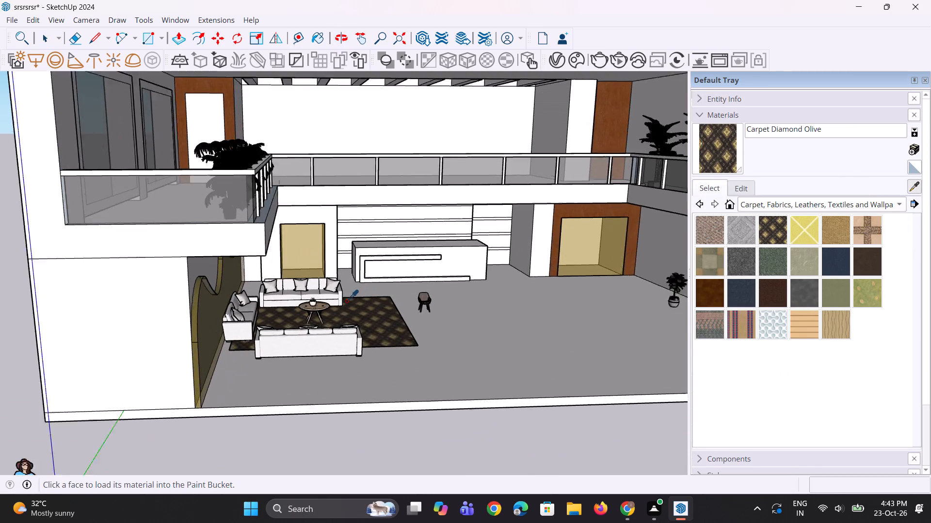
pyautogui.click(316, 253)
pyautogui.scroll(-4, 321, 304)
pyautogui.scroll(6, 353, 368)
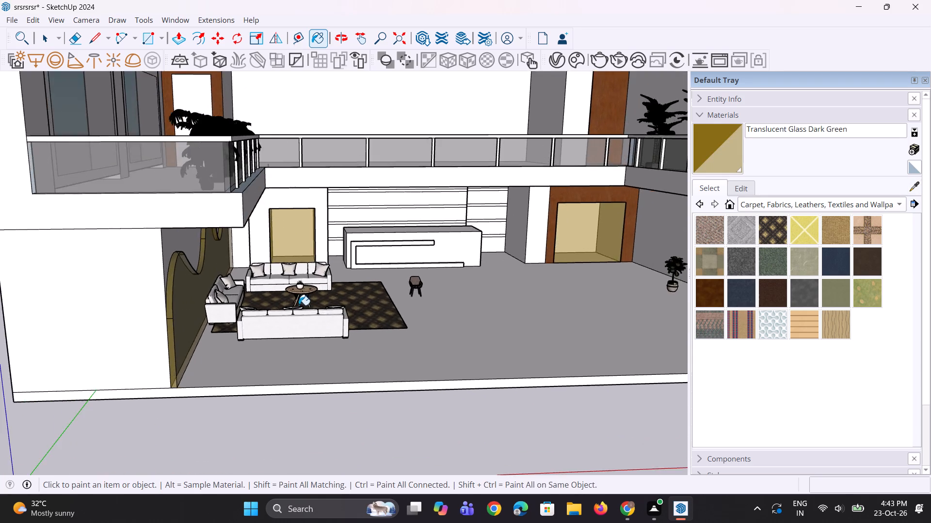
# Open the coffee table component and its nested round tabletop for editing, with Translucent Glass Dark Green as the paint material.
pyautogui.scroll(8, 299, 305)
pyautogui.press('space')
pyautogui.press('space')
pyautogui.click(302, 269)
pyautogui.rightClick(302, 268)
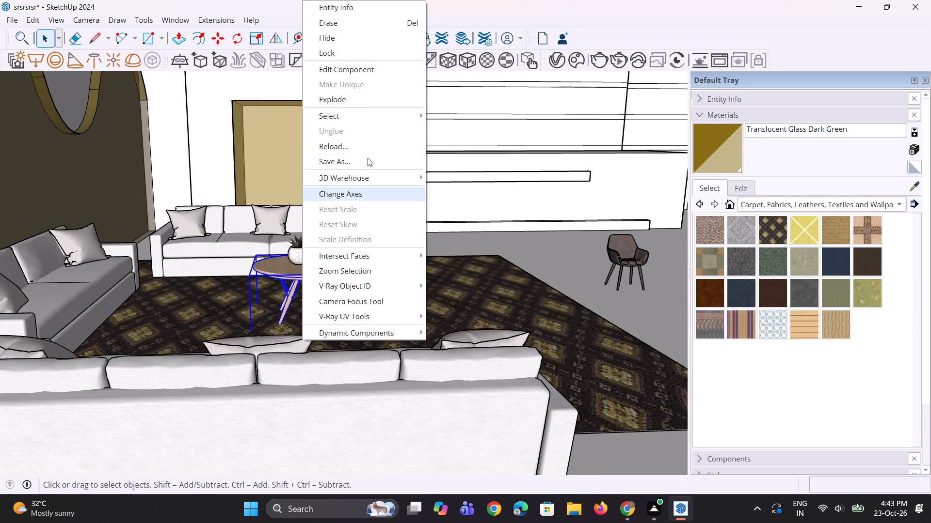
pyautogui.click(388, 65)
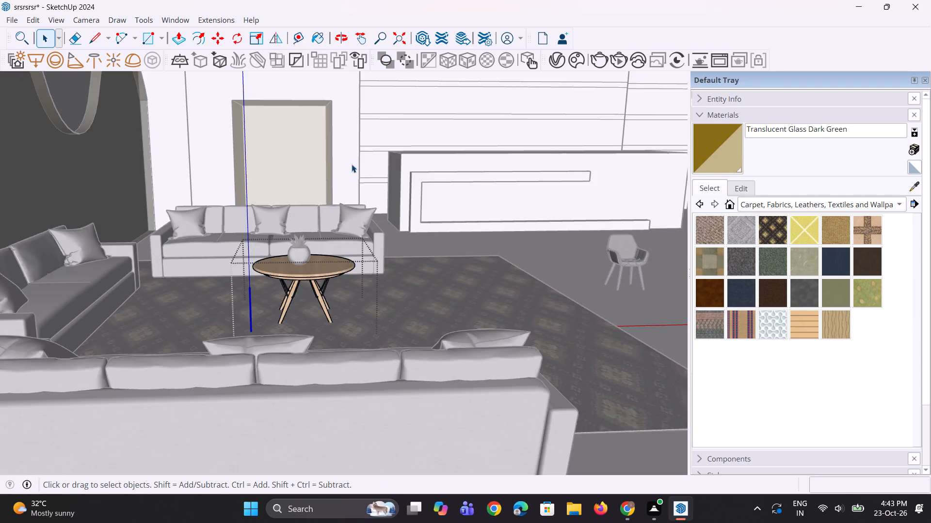
pyautogui.scroll(3, 337, 198)
pyautogui.click(718, 154)
pyautogui.scroll(2, 330, 319)
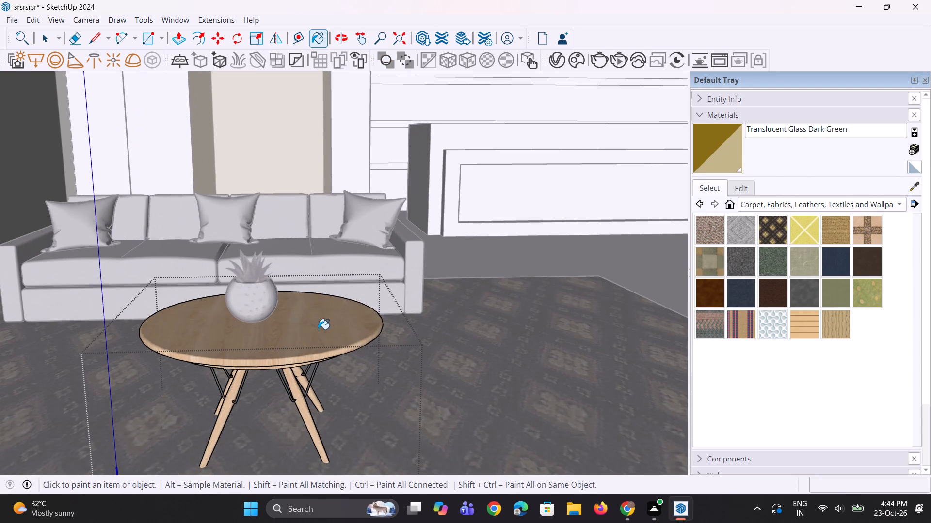
pyautogui.doubleClick(318, 329)
pyautogui.rightClick(318, 329)
pyautogui.click(385, 119)
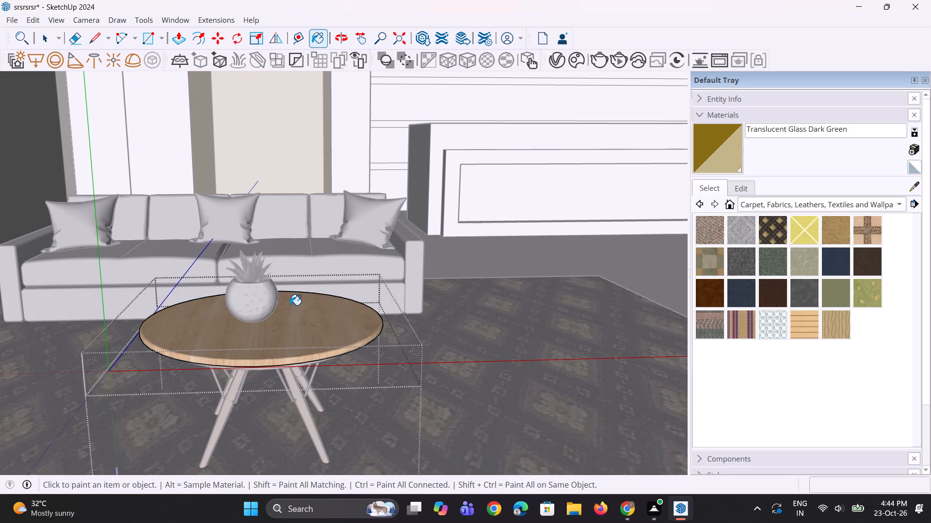
# Paint the coffee table's round top with Translucent Glass Dark Green and leave the component.
pyautogui.doubleClick(291, 312)
pyautogui.scroll(-5, 329, 363)
pyautogui.moveTo(330, 364); pyautogui.dragTo(329, 346, button='middle')
pyautogui.scroll(6, 329, 346)
pyautogui.scroll(-15, 289, 379)
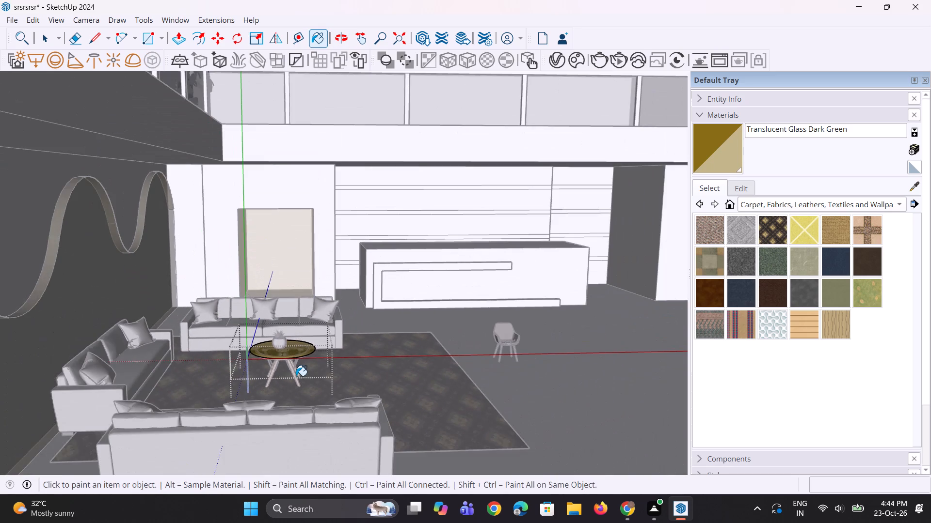
pyautogui.write('nn')
pyautogui.press('space')
pyautogui.press('space')
pyautogui.scroll(-14, 296, 376)
pyautogui.tripleClick(133, 407)
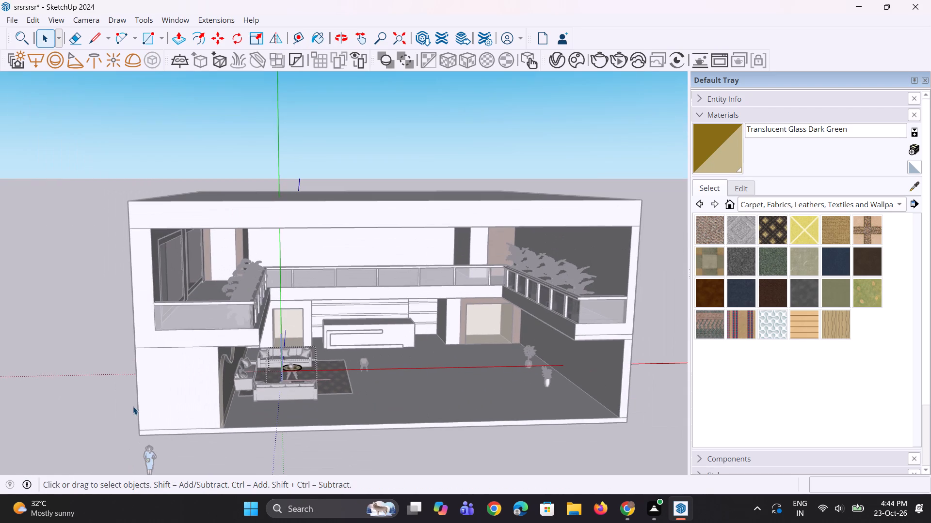
pyautogui.scroll(3, 243, 385)
pyautogui.doubleClick(65, 408)
# Inspect the coffee table's painted top, the succulent and the surrounding sofa seating area.
pyautogui.moveTo(340, 363); pyautogui.dragTo(312, 405, button='middle')
pyautogui.scroll(18, 368, 381)
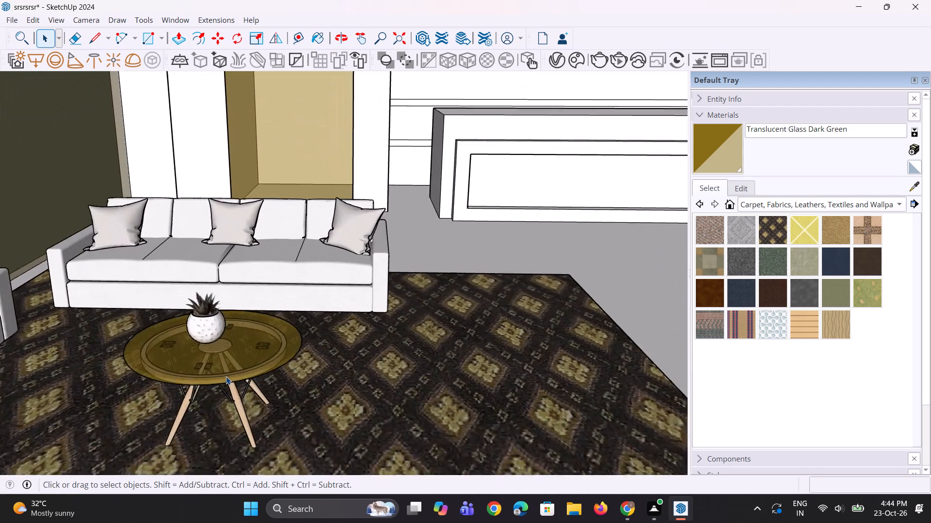
pyautogui.scroll(6, 226, 376)
pyautogui.moveTo(225, 376); pyautogui.dragTo(335, 340, button='middle')
pyautogui.scroll(-16, 335, 340)
pyautogui.moveTo(417, 338); pyautogui.dragTo(293, 366, button='middle')
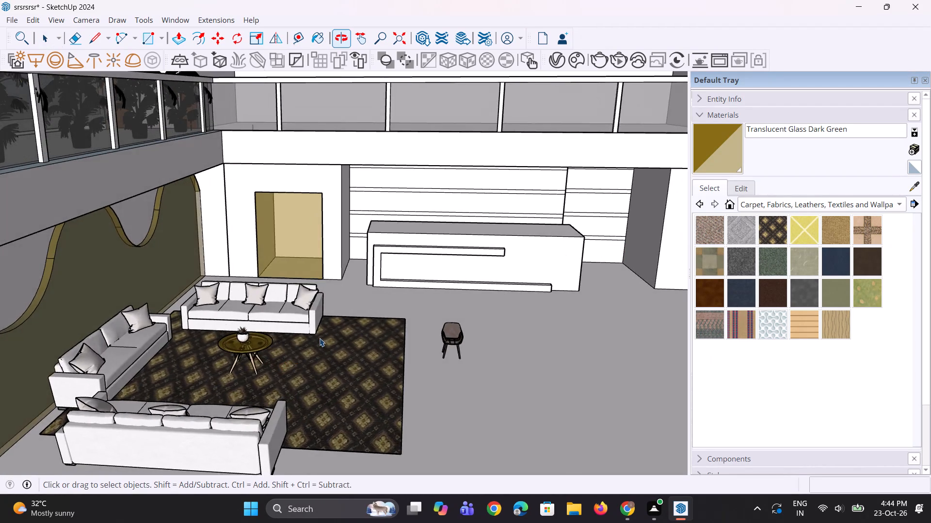
# Sample the Translucent Glass Gray material from the upper balcony's glass railing.
pyautogui.scroll(-10, 321, 338)
pyautogui.scroll(1, 253, 356)
pyautogui.middleClick(253, 356)
pyautogui.scroll(4, 331, 291)
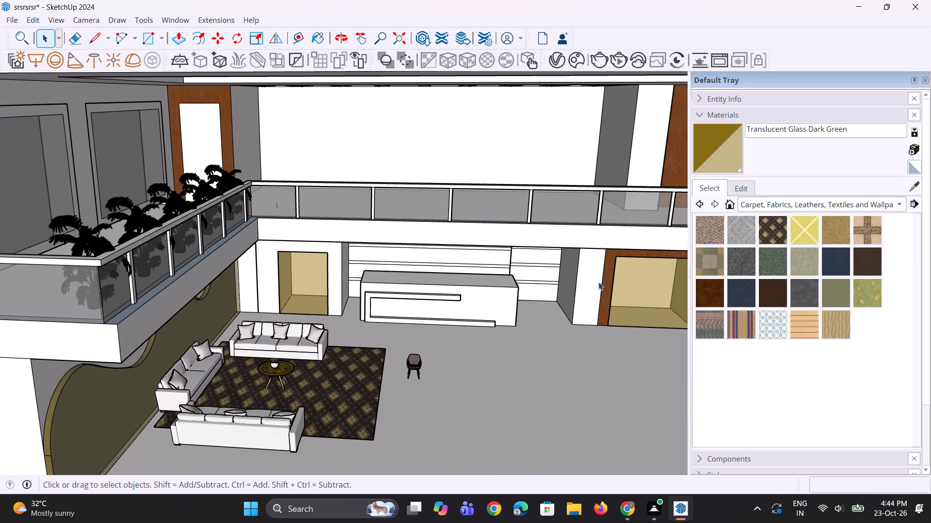
pyautogui.click(911, 183)
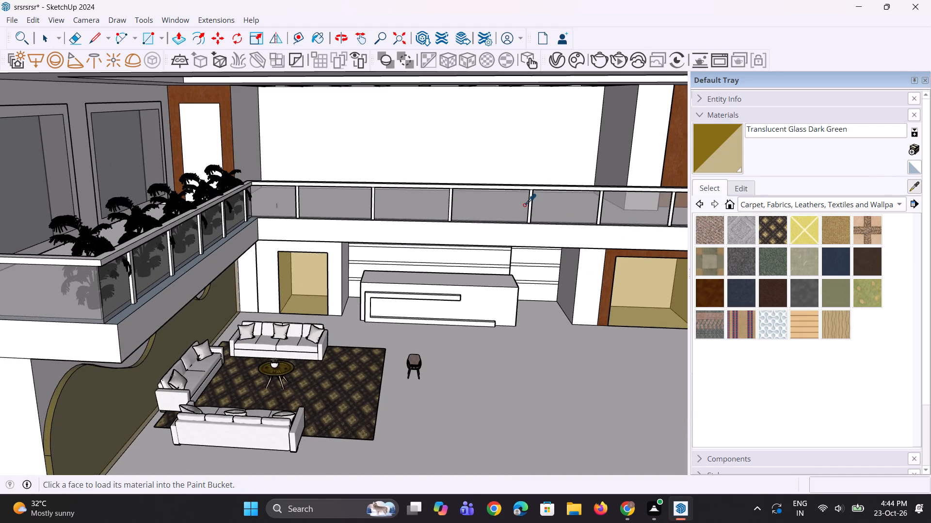
pyautogui.click(546, 206)
# Open the coffee table component and its nested tabletop group, paint the round top with Translucent Glass Gray, and exit editing.
pyautogui.scroll(11, 345, 311)
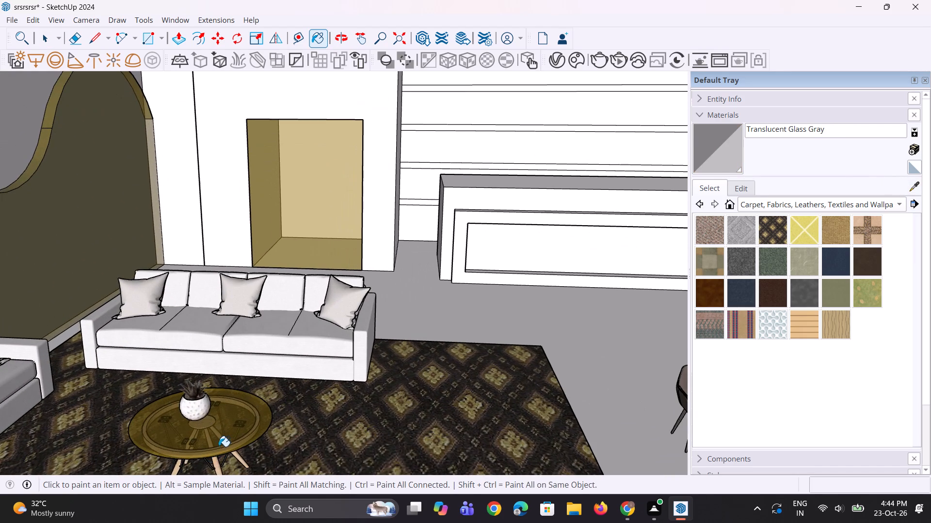
pyautogui.click(221, 441)
pyautogui.rightClick(221, 441)
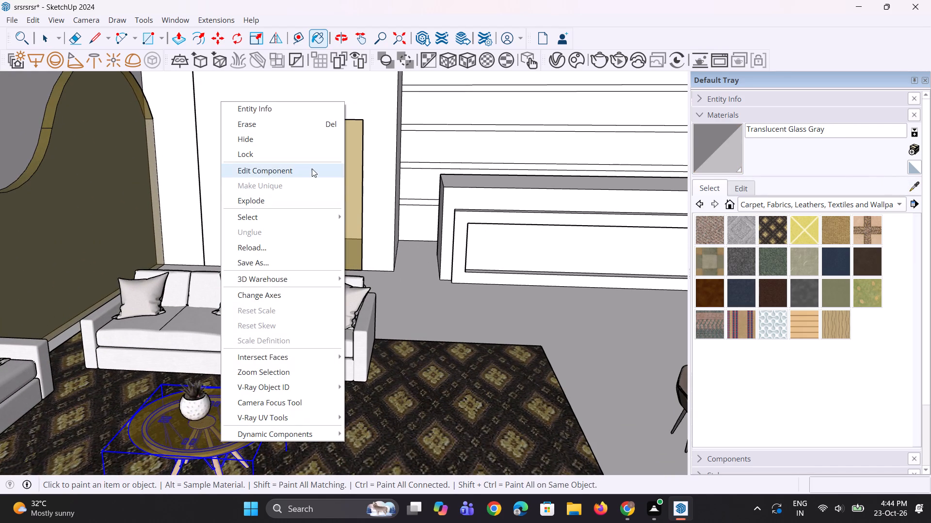
pyautogui.click(312, 169)
pyautogui.scroll(3, 223, 447)
pyautogui.doubleClick(231, 428)
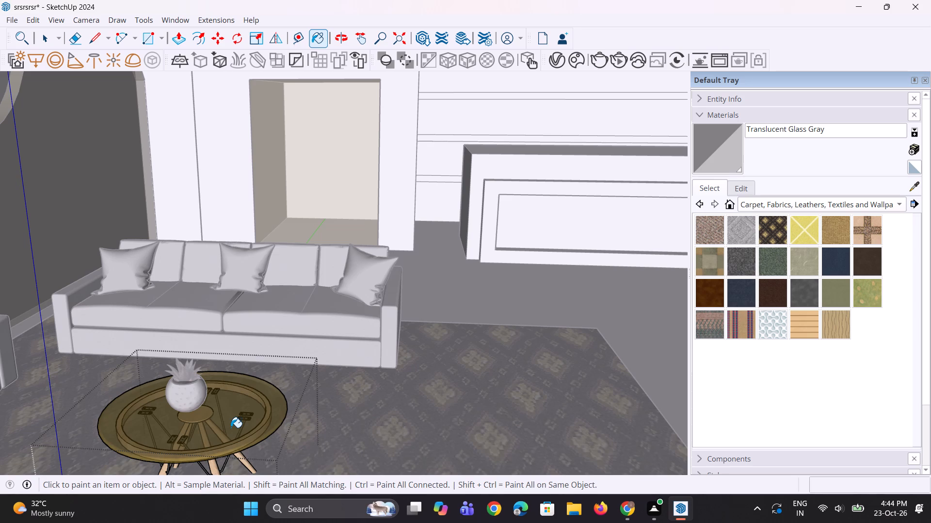
pyautogui.rightClick(231, 428)
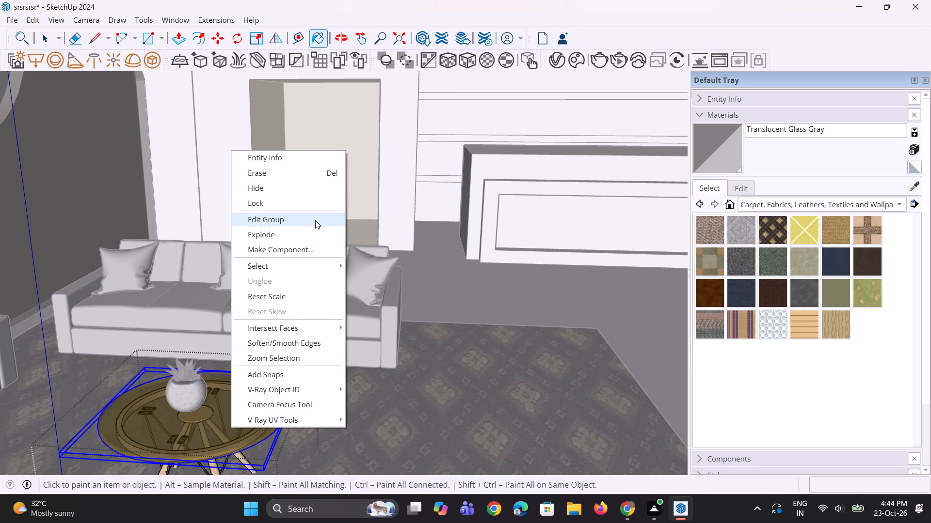
pyautogui.click(315, 220)
pyautogui.tripleClick(254, 398)
pyautogui.scroll(-8, 304, 379)
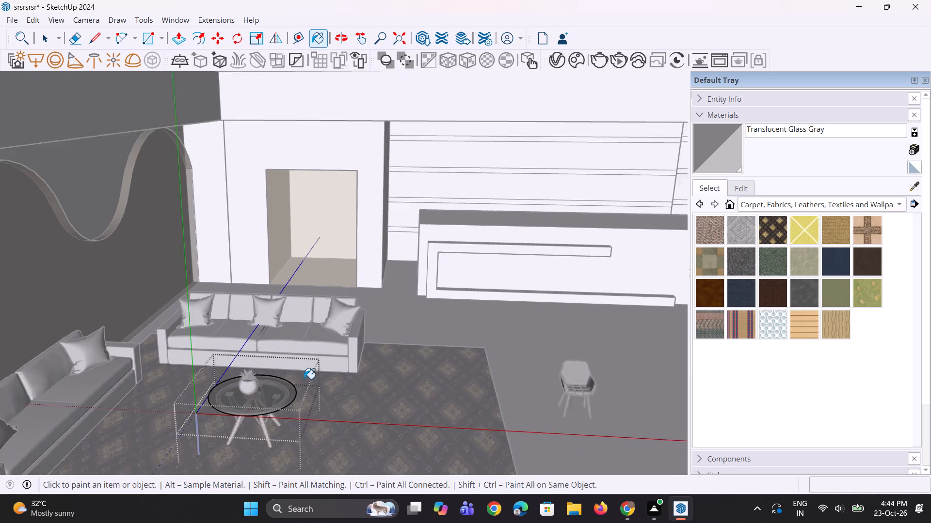
pyautogui.scroll(-18, 304, 379)
pyautogui.press('space')
pyautogui.press('space')
pyautogui.tripleClick(209, 421)
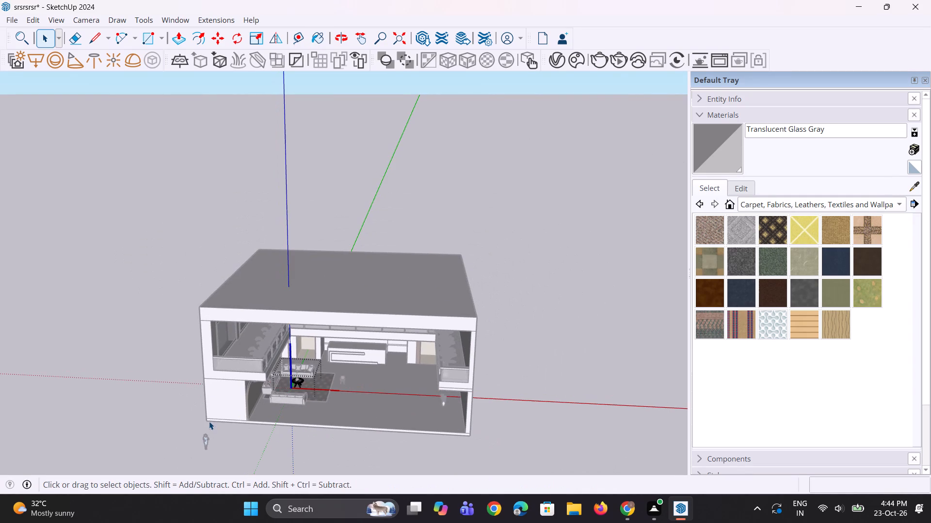
pyautogui.tripleClick(200, 423)
pyautogui.scroll(15, 295, 392)
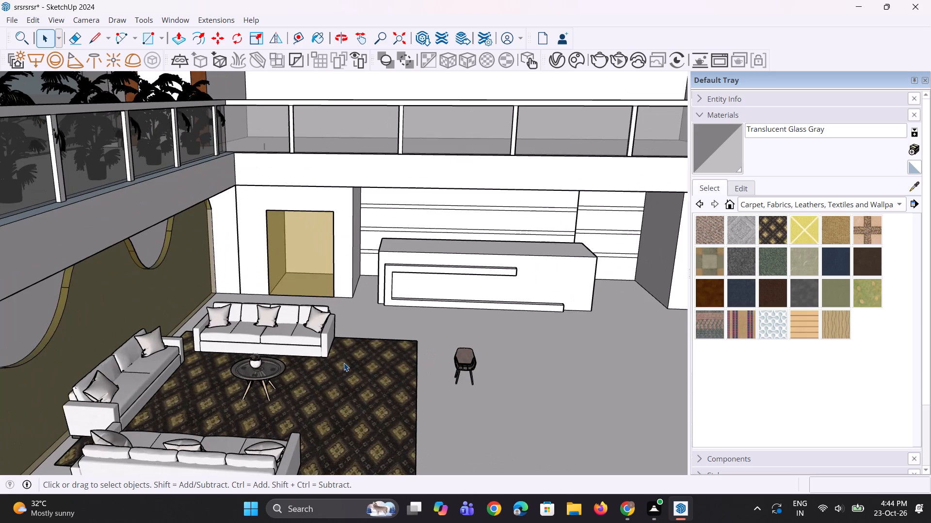
# Select the succulent pot on the coffee table and scale it up slightly.
pyautogui.scroll(7, 297, 378)
pyautogui.click(228, 352)
pyautogui.scroll(2, 225, 354)
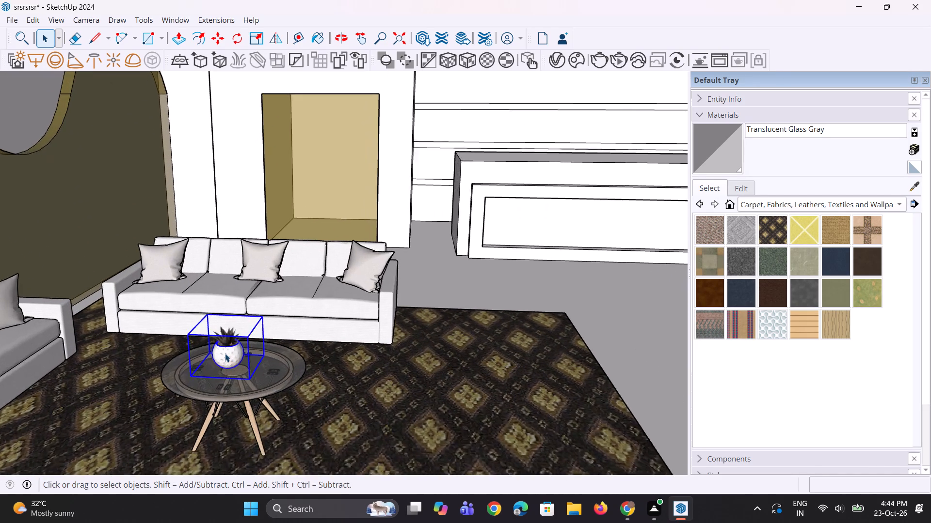
pyautogui.scroll(2, 225, 354)
pyautogui.press('s')
pyautogui.click(275, 311)
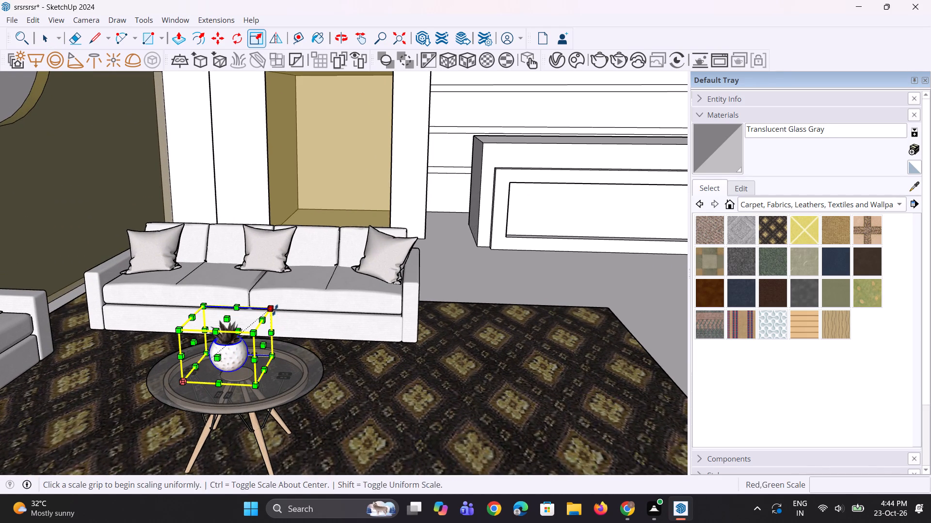
pyautogui.click(293, 316)
# Adjust the enlarged succulent pot's height relative to the coffee table's glass top.
pyautogui.moveTo(296, 357); pyautogui.dragTo(226, 393, button='middle')
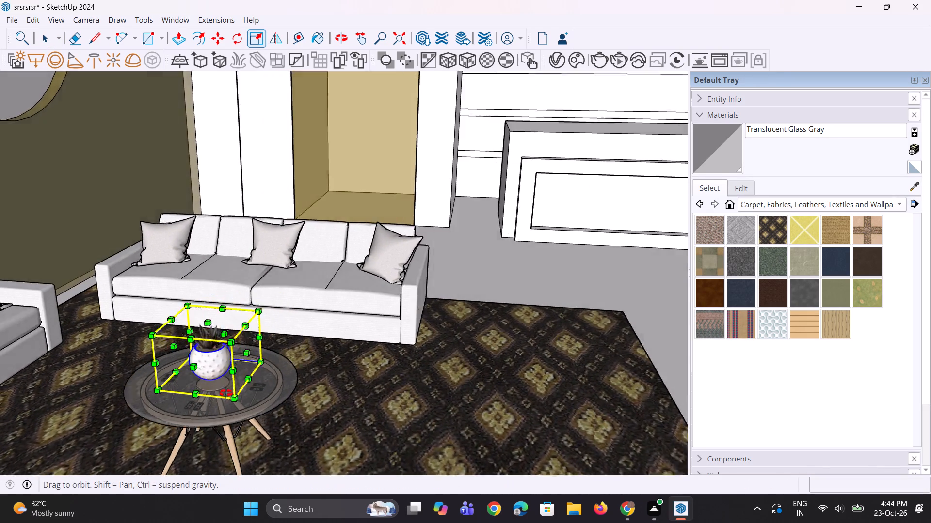
pyautogui.moveTo(226, 393); pyautogui.dragTo(215, 412, button='middle')
pyautogui.press('m')
pyautogui.scroll(3, 160, 443)
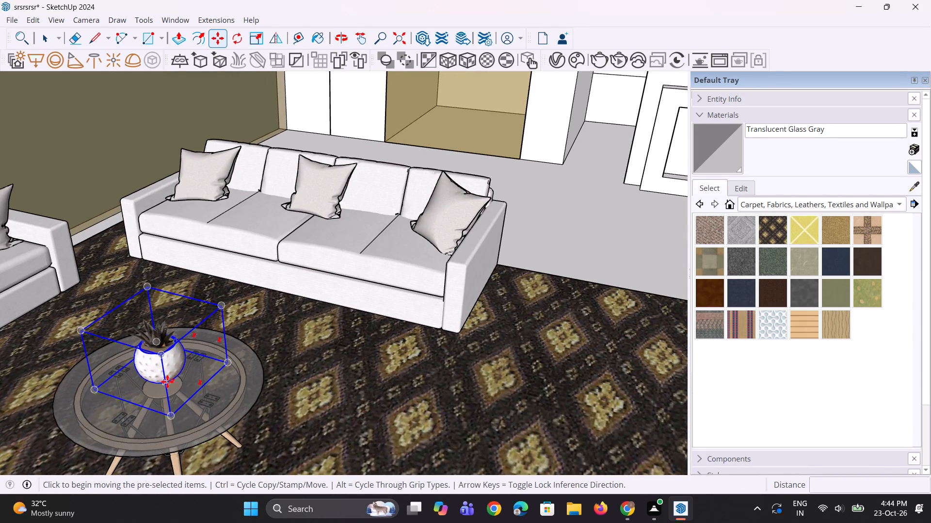
pyautogui.click(167, 371)
pyautogui.click(164, 387)
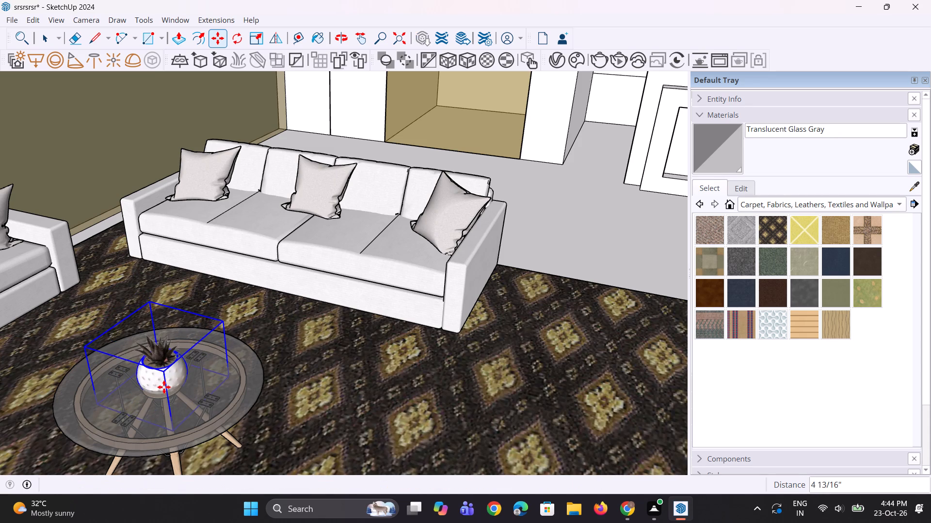
pyautogui.moveTo(177, 395); pyautogui.dragTo(260, 345, button='middle')
pyautogui.scroll(1, 192, 393)
pyautogui.click(208, 387)
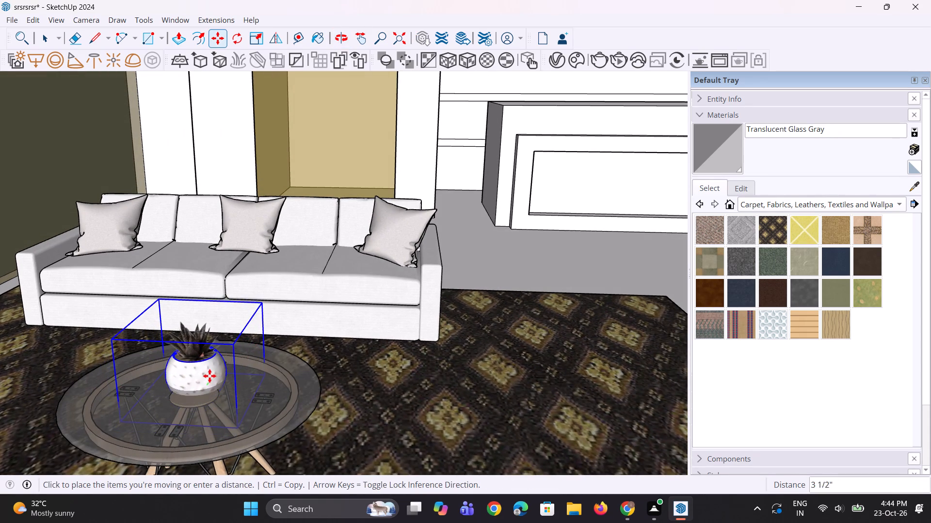
pyautogui.click(206, 368)
# Shift the succulent pot into place near the middle of the glass tabletop, finishing with a move of about 5 7/16", and deselect it.
pyautogui.moveTo(192, 405); pyautogui.dragTo(236, 402, button='middle')
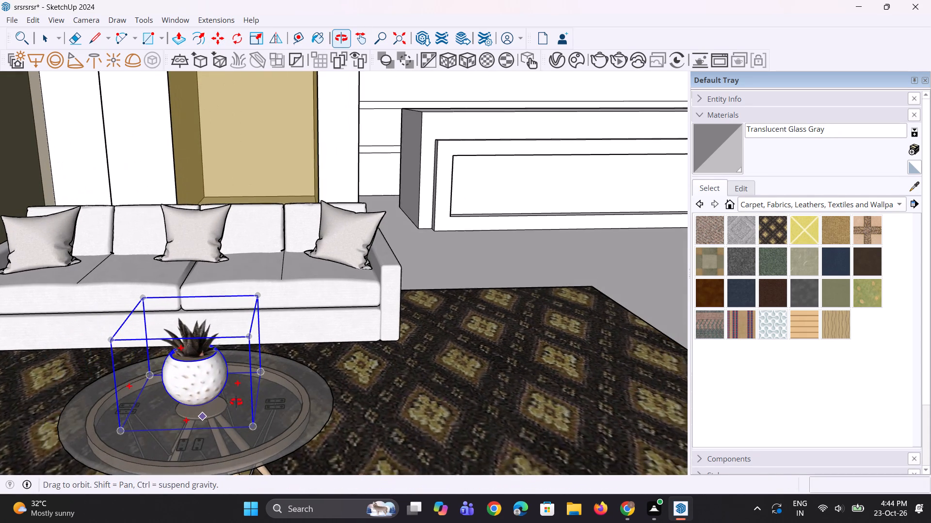
pyautogui.moveTo(236, 402); pyautogui.dragTo(237, 402, button='middle')
pyautogui.click(215, 388)
pyautogui.click(225, 385)
pyautogui.click(206, 398)
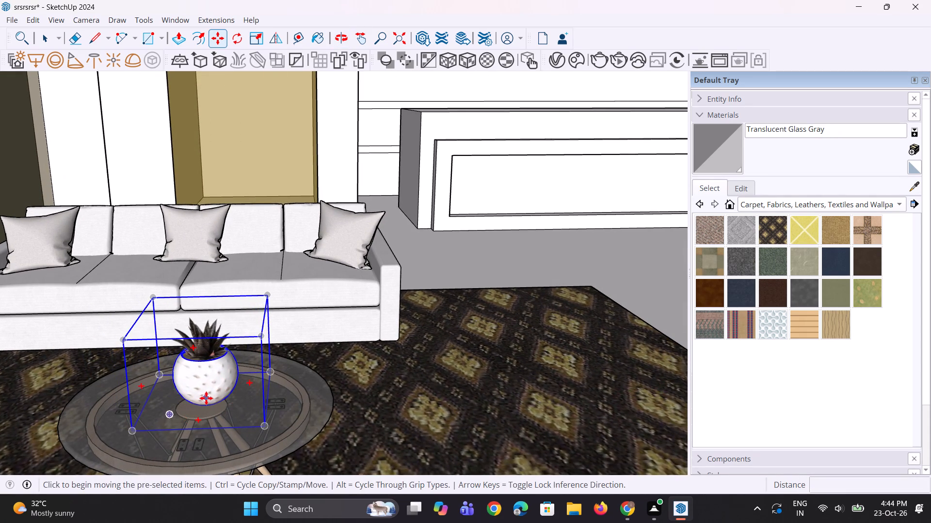
pyautogui.click(195, 411)
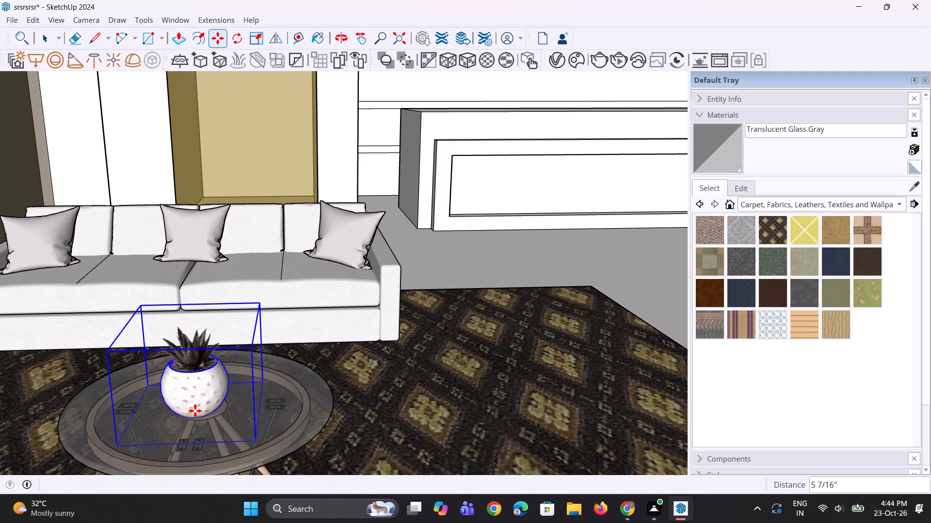
pyautogui.scroll(-11, 273, 422)
pyautogui.press('space')
pyautogui.scroll(-15, 323, 366)
pyautogui.press('space')
pyautogui.press('space')
pyautogui.press('space')
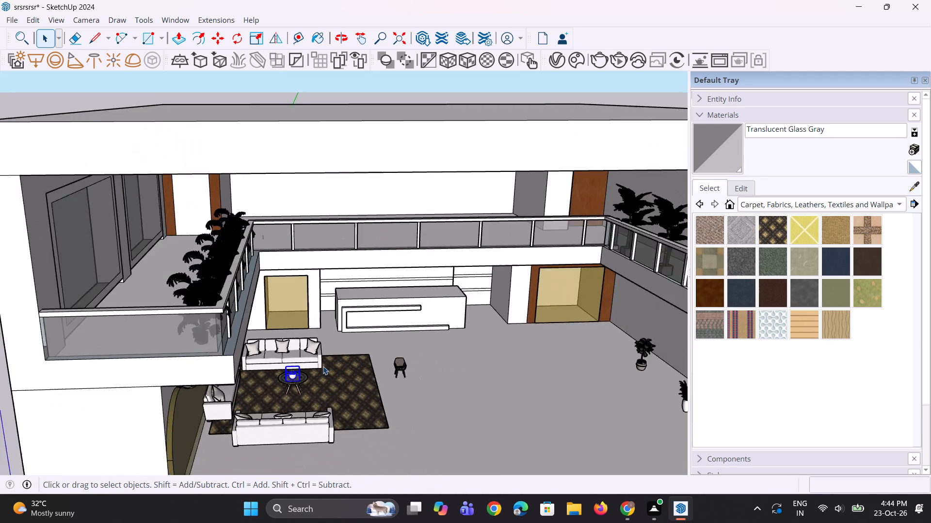
pyautogui.scroll(-8, 323, 366)
pyautogui.moveTo(323, 366); pyautogui.dragTo(302, 349, button='middle')
pyautogui.click(299, 442)
# Enlarge the potted tree near the wood-framed opening, stretching its width by about 1.24, widening its opposite side, and scaling it up uniformly.
pyautogui.scroll(5, 442, 376)
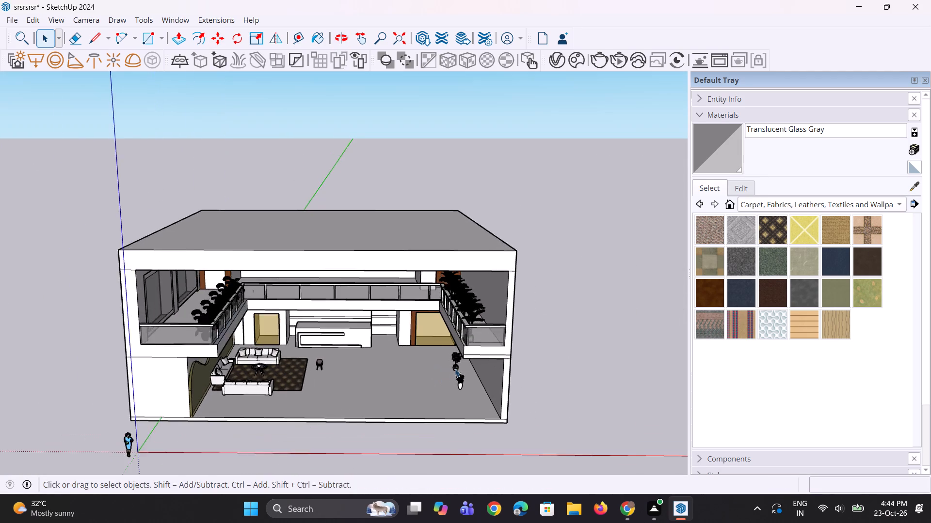
pyautogui.scroll(9, 455, 369)
pyautogui.click(457, 358)
pyautogui.scroll(3, 458, 377)
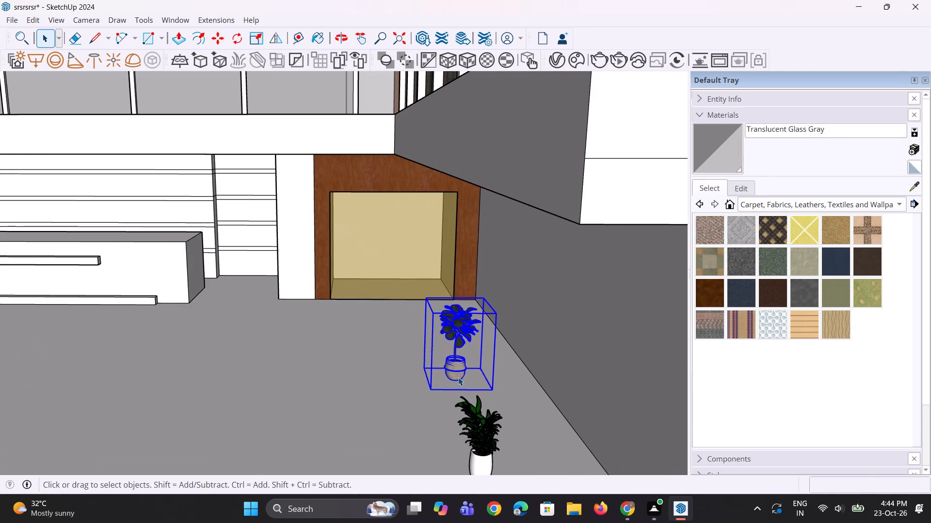
pyautogui.press('s')
pyautogui.scroll(3, 458, 377)
pyautogui.click(496, 377)
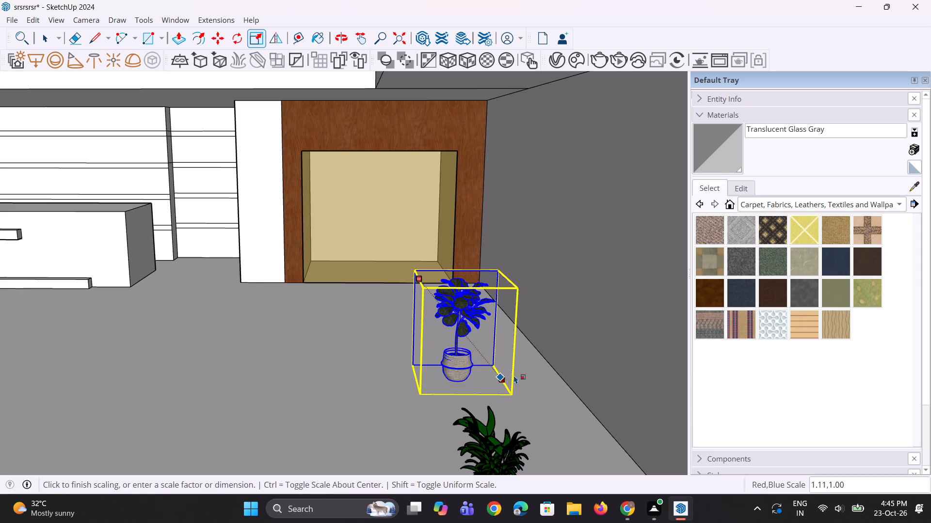
pyautogui.click(509, 371)
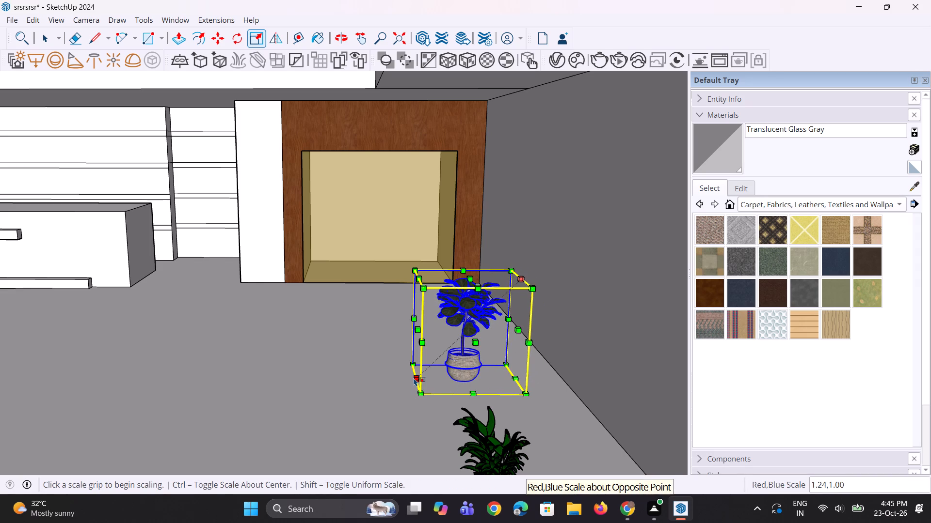
pyautogui.click(414, 378)
pyautogui.click(405, 373)
pyautogui.click(511, 271)
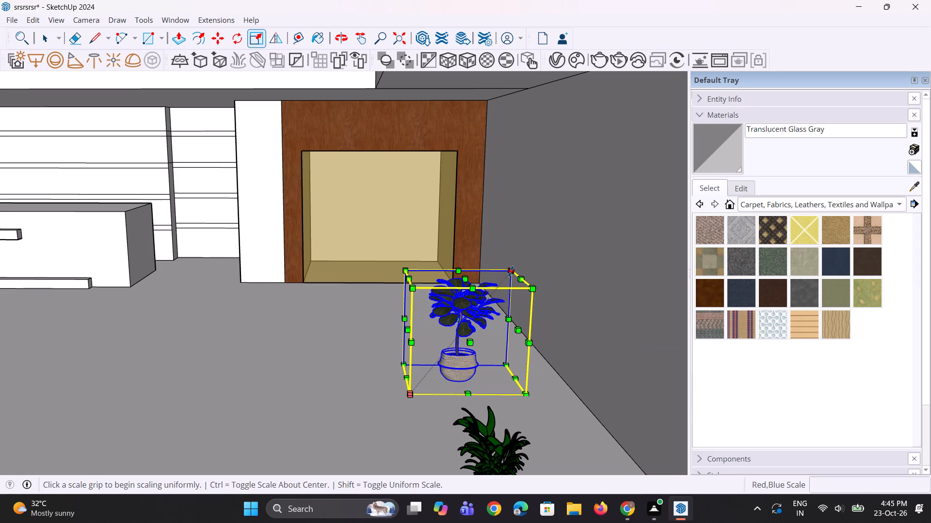
pyautogui.click(531, 244)
# Move the enlarged potted tree close to the side wall, then pull it back about 1' 10 1/2" so it stands clear.
pyautogui.press('m')
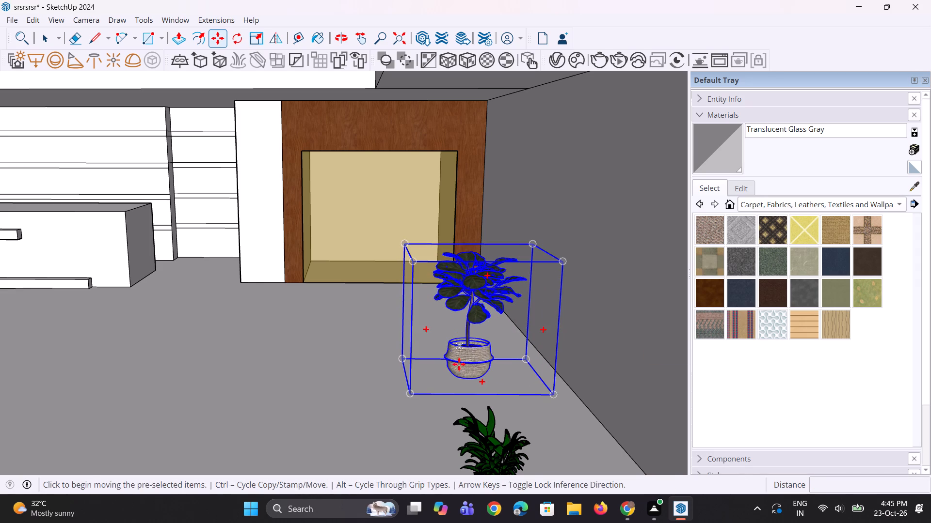
pyautogui.click(459, 368)
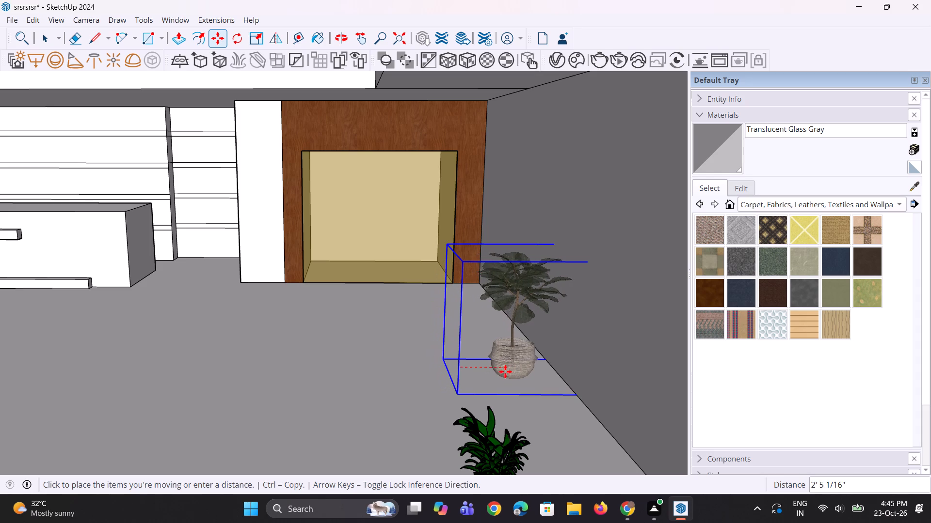
pyautogui.click(505, 371)
pyautogui.moveTo(440, 385); pyautogui.dragTo(528, 422, button='middle')
pyautogui.click(606, 381)
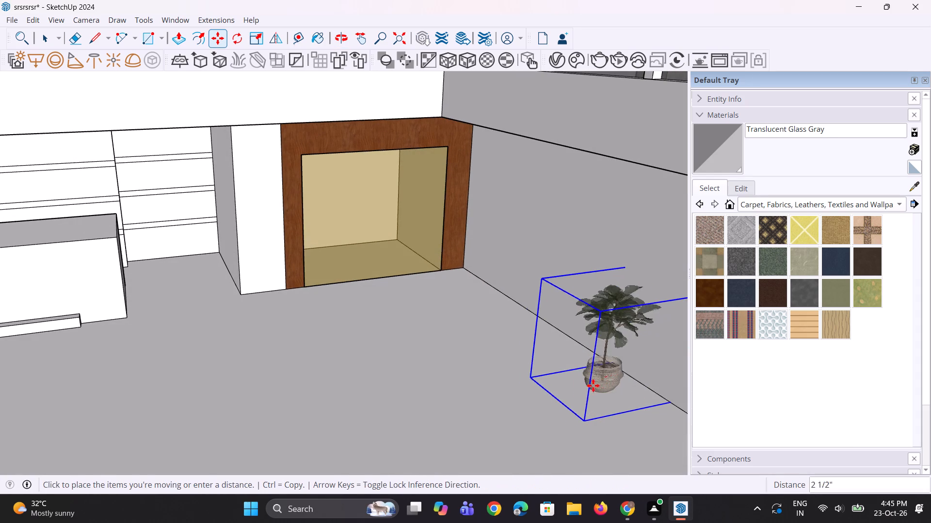
pyautogui.click(582, 384)
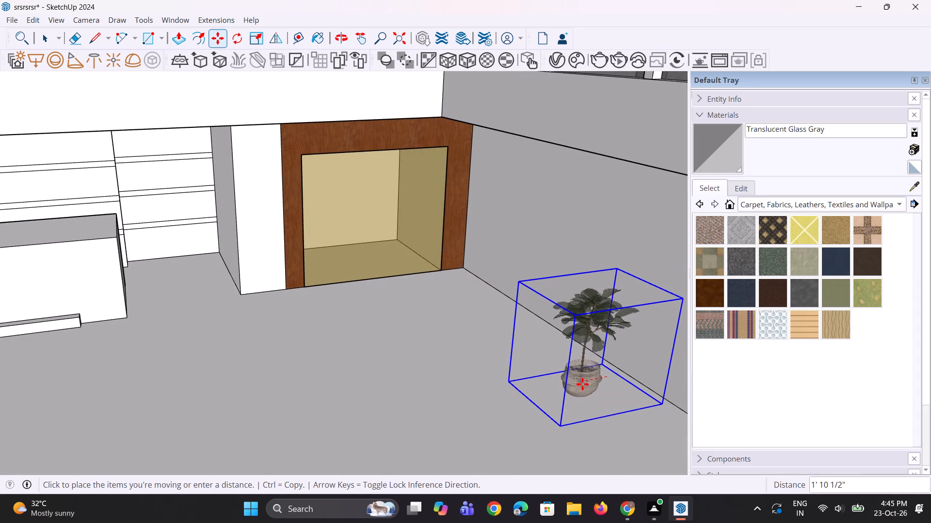
pyautogui.click(582, 384)
# Copy the potted tree along the side wall at about 2' 11 5/8" spacing and array it as three copies (*3).
pyautogui.press('m')
pyautogui.keyDown('ctrl'); pyautogui.click(582, 384); pyautogui.keyUp('ctrl')
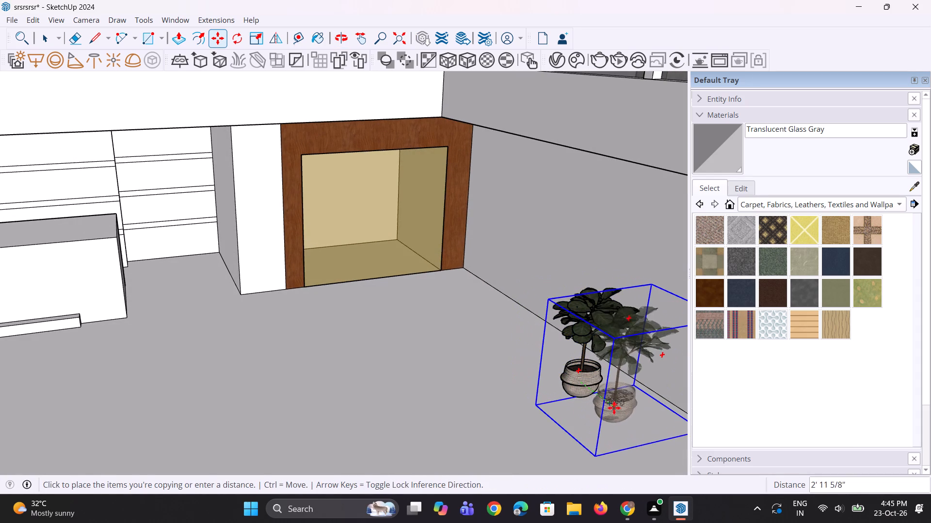
pyautogui.click(614, 408)
pyautogui.scroll(-10, 522, 397)
pyautogui.moveTo(529, 402); pyautogui.dragTo(514, 392, button='middle')
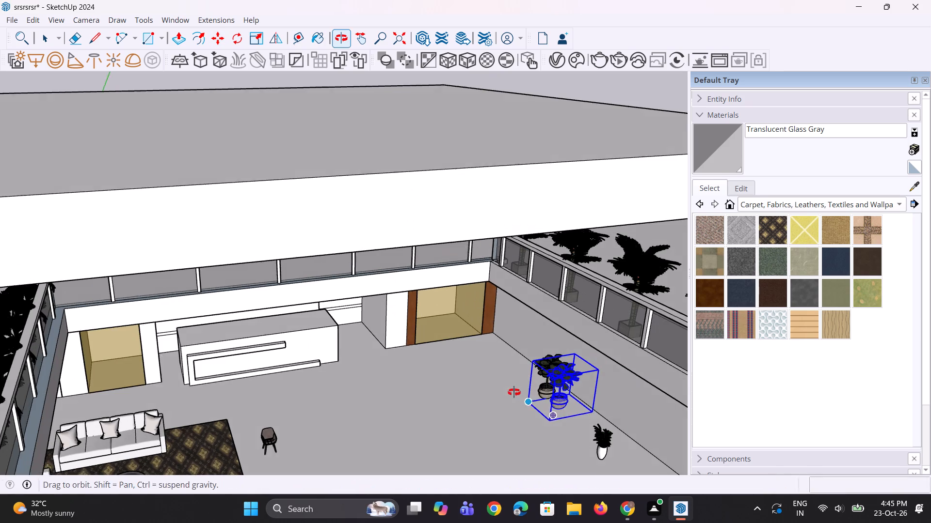
pyautogui.moveTo(514, 392); pyautogui.dragTo(514, 392, button='middle')
pyautogui.write('*3')
pyautogui.press('Return')
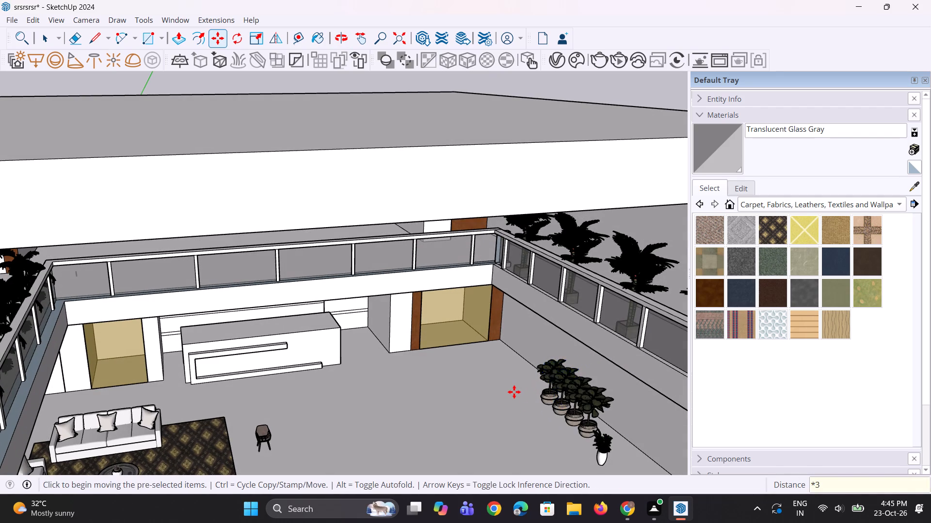
# Enlarge the white-potted plant beside the potted trees, scaling it uniformly by 1.63 and stretching it by about 1.83 along red.
pyautogui.scroll(-4, 505, 389)
pyautogui.moveTo(512, 397); pyautogui.dragTo(456, 344, button='middle')
pyautogui.scroll(3, 534, 388)
pyautogui.scroll(-2, 535, 358)
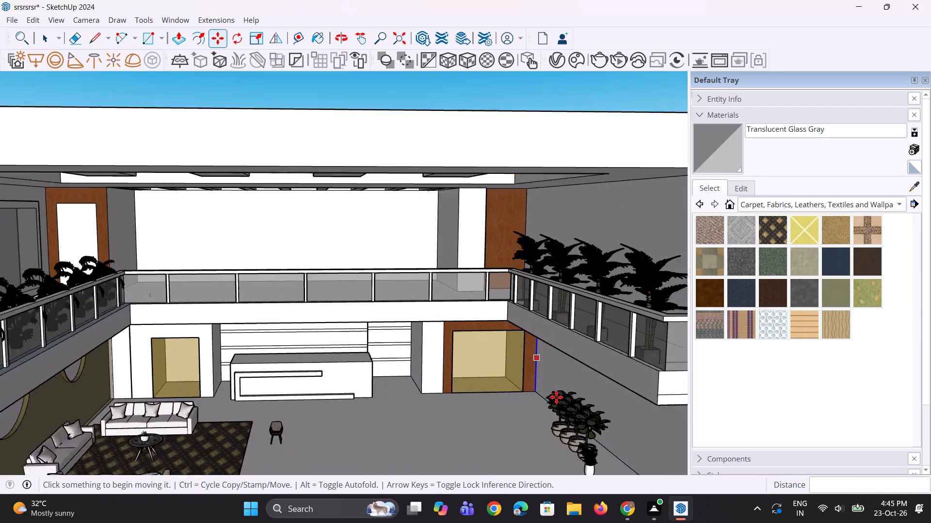
pyautogui.scroll(2, 577, 427)
pyautogui.scroll(-4, 520, 380)
pyautogui.press('space')
pyautogui.press('space')
pyautogui.click(561, 426)
pyautogui.scroll(2, 561, 426)
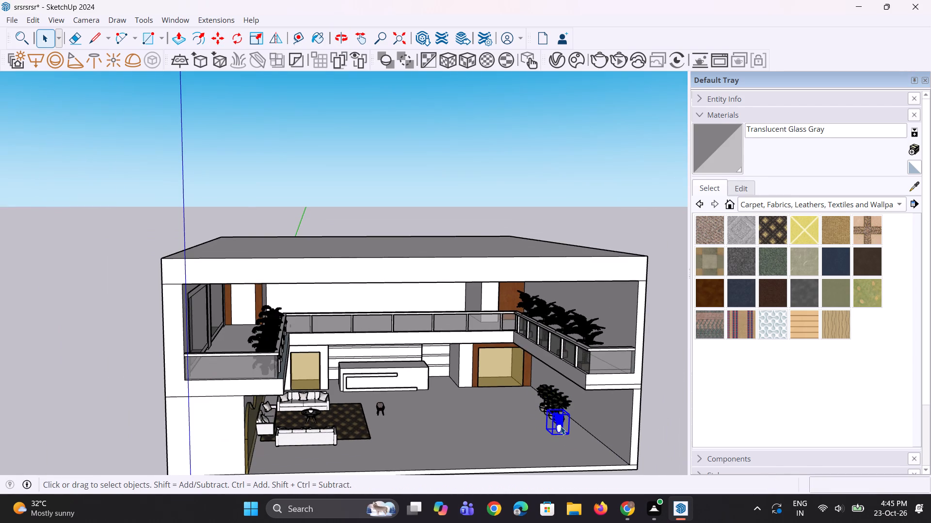
pyautogui.scroll(3, 561, 426)
pyautogui.press('s')
pyautogui.scroll(6, 561, 426)
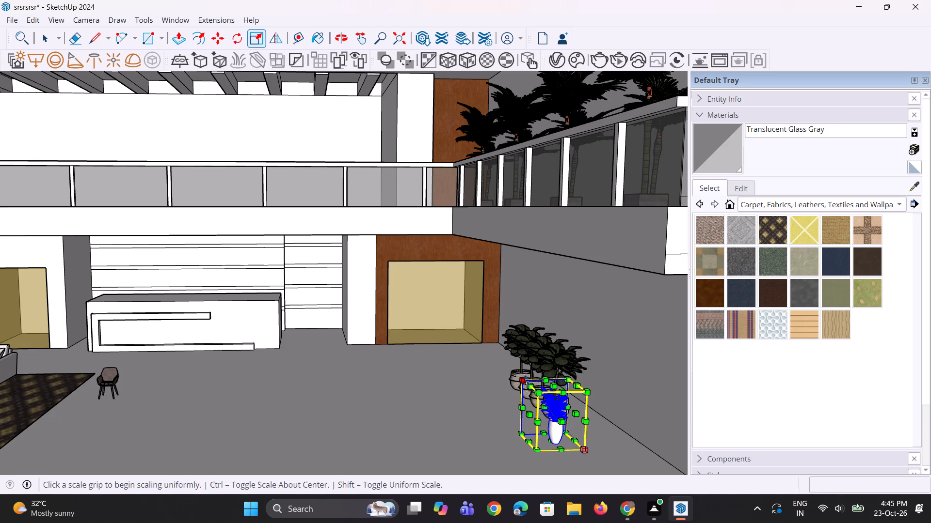
pyautogui.click(527, 380)
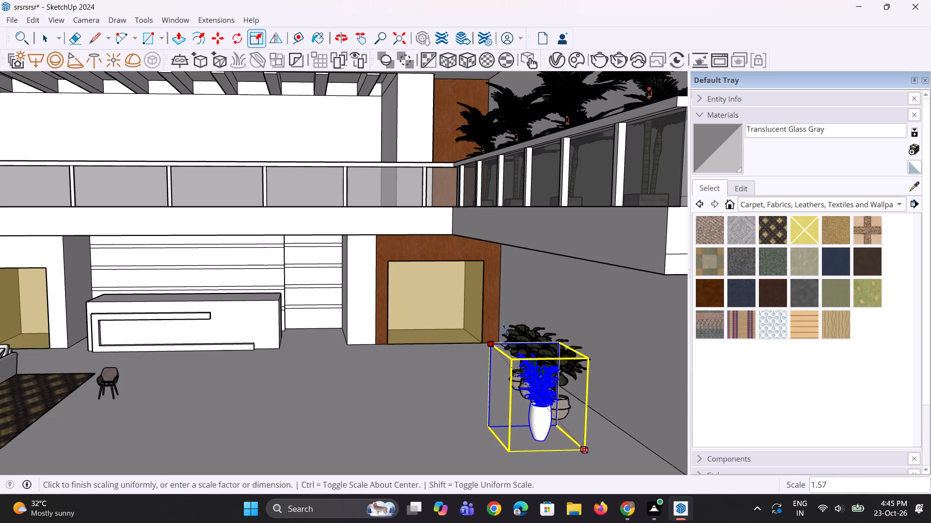
pyautogui.click(504, 327)
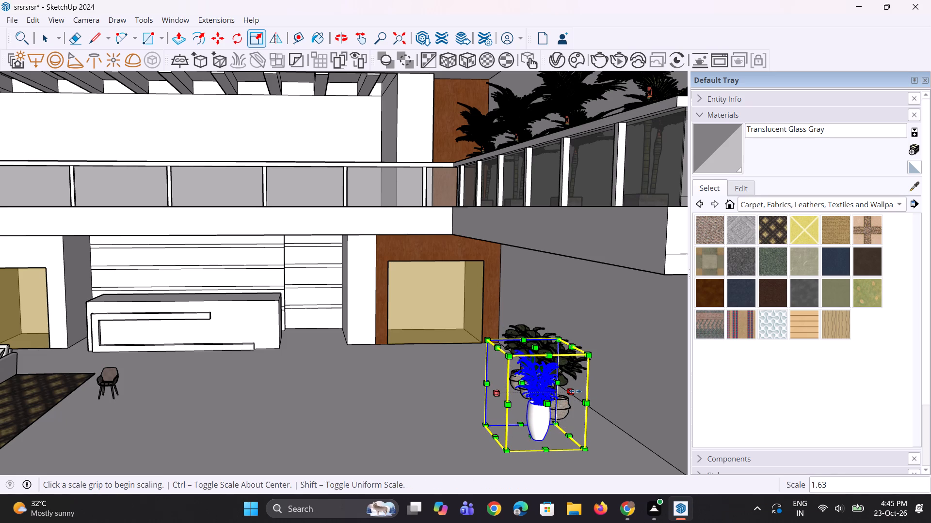
pyautogui.click(575, 391)
pyautogui.click(580, 390)
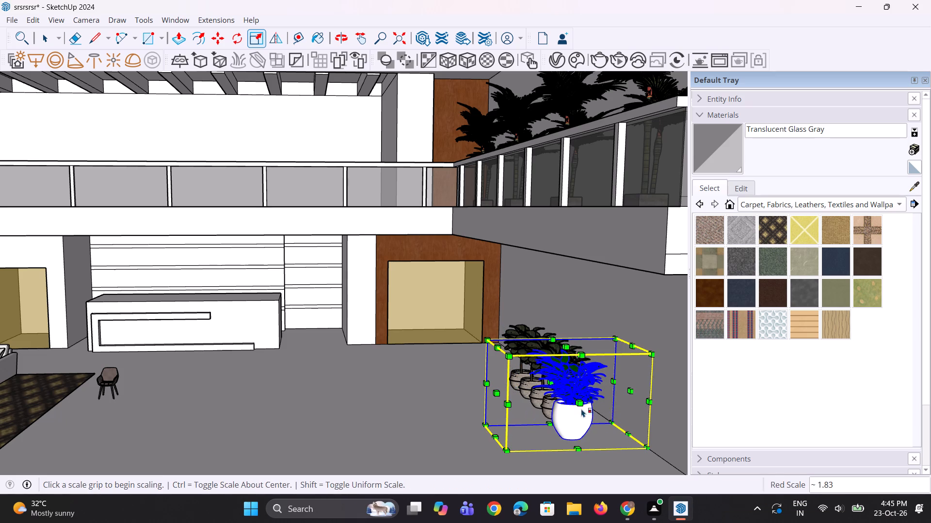
# Move the enlarged white-potted plant about 4' toward the side wall, at the front end of the potted-tree row.
pyautogui.scroll(-4, 550, 413)
pyautogui.press('m')
pyautogui.scroll(1, 554, 427)
pyautogui.click(554, 424)
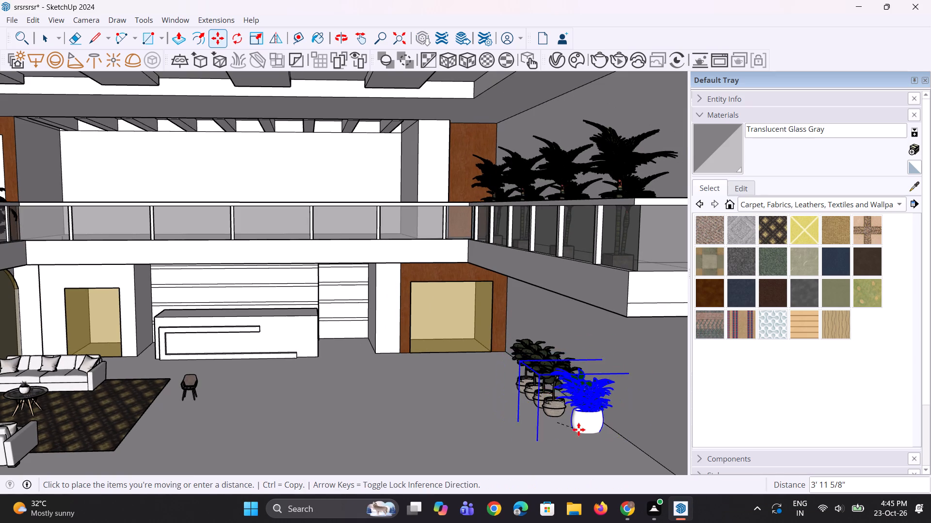
pyautogui.click(586, 421)
# Copy the white-potted plant about 4' 1/4" away from the wall, copy it again about 3' 7 1/4" toward the front, and deselect.
pyautogui.press('m')
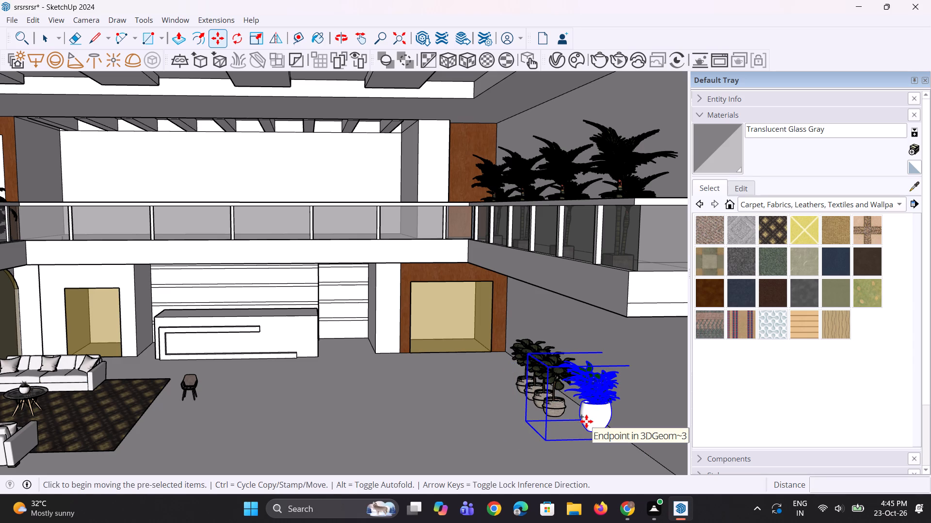
pyautogui.click(586, 421)
pyautogui.click(548, 423)
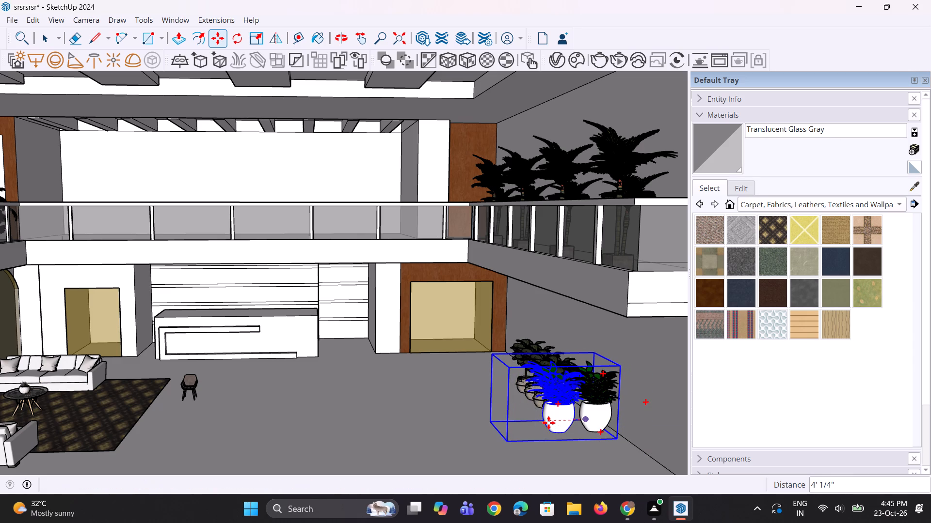
pyautogui.press('m')
pyautogui.click(564, 421)
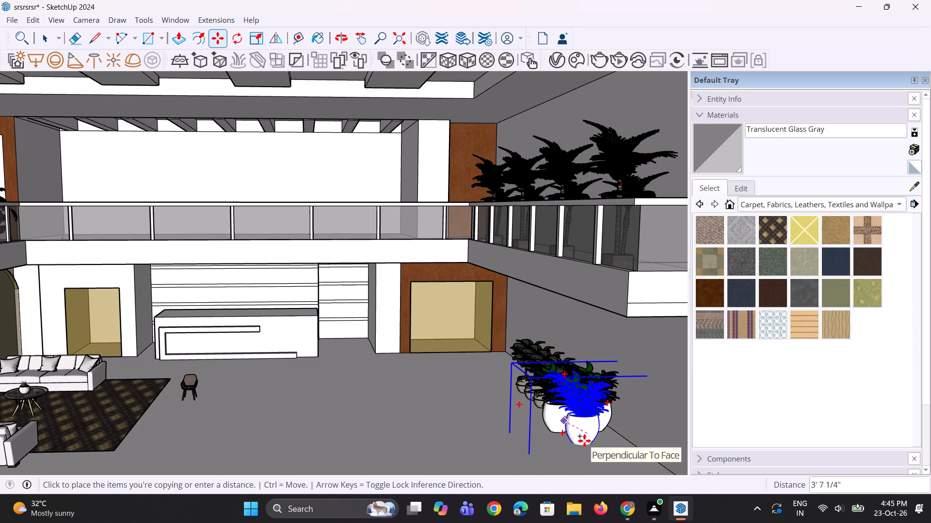
pyautogui.click(585, 441)
pyautogui.scroll(-9, 470, 434)
pyautogui.press('space')
pyautogui.press('space')
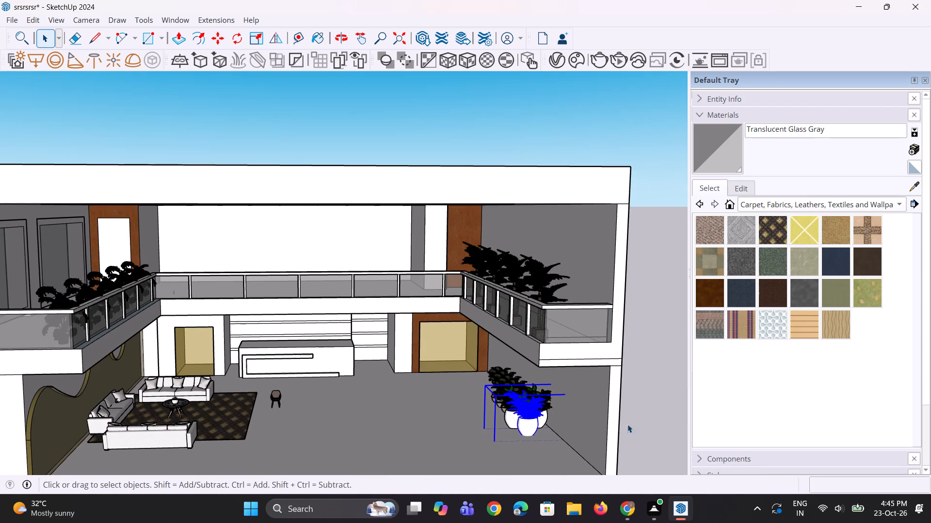
pyautogui.doubleClick(676, 425)
# Move the small chair from beside the rug about 24' 8 3/8" across the open floor toward the potted trees.
pyautogui.moveTo(519, 429); pyautogui.dragTo(638, 433, button='middle')
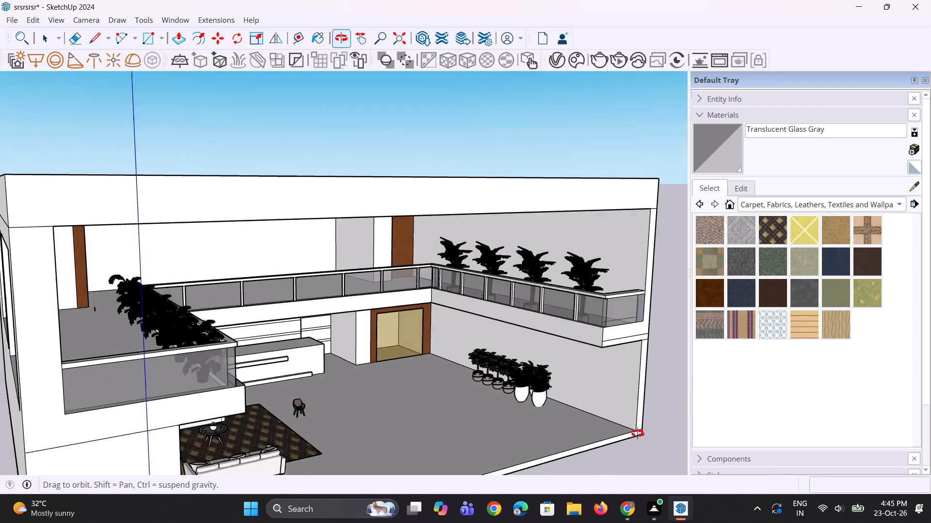
pyautogui.moveTo(638, 433); pyautogui.dragTo(598, 424, button='middle')
pyautogui.click(289, 401)
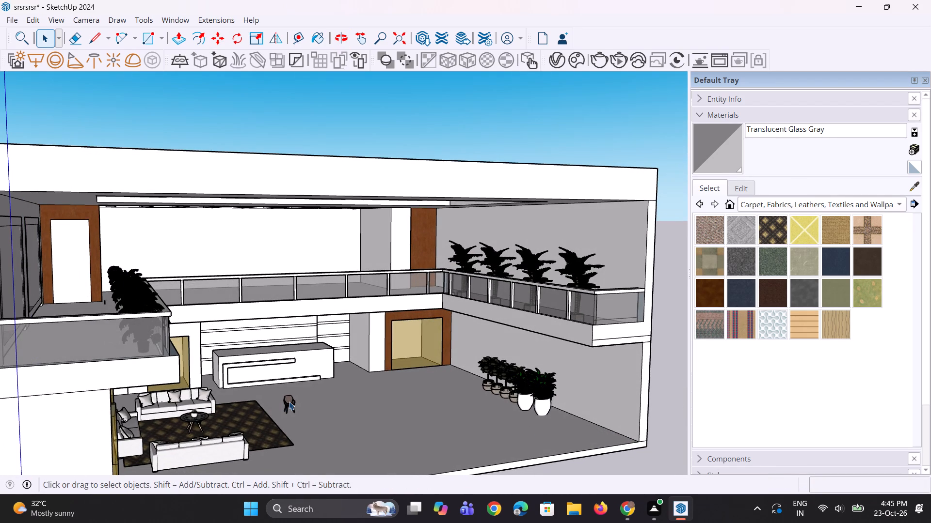
pyautogui.press('m')
pyautogui.moveTo(313, 424); pyautogui.dragTo(351, 460, button='middle')
pyautogui.click(302, 414)
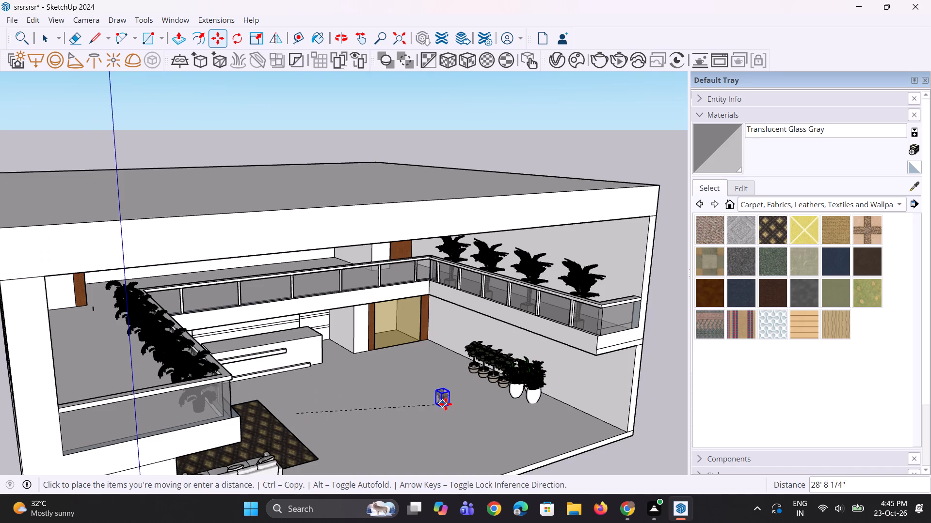
pyautogui.click(405, 385)
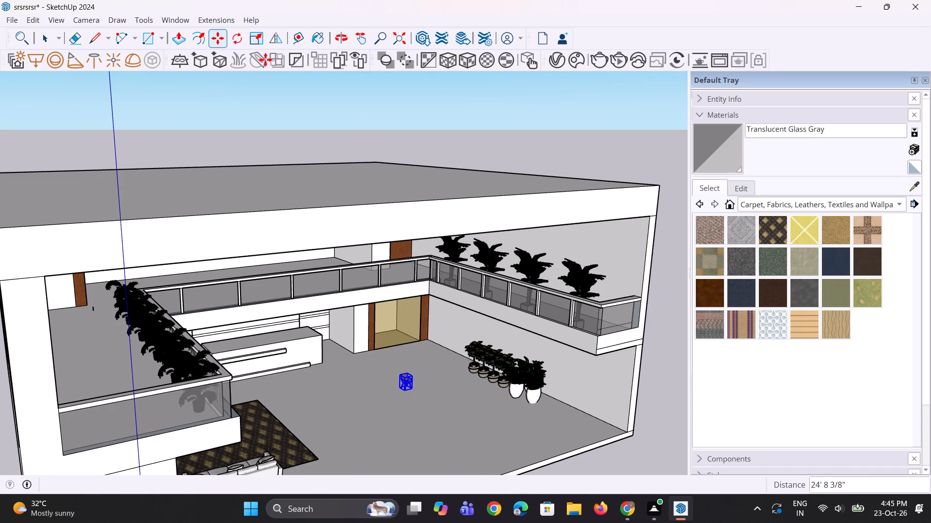
# Rotate the small chair 90° on the floor plane.
pyautogui.click(242, 41)
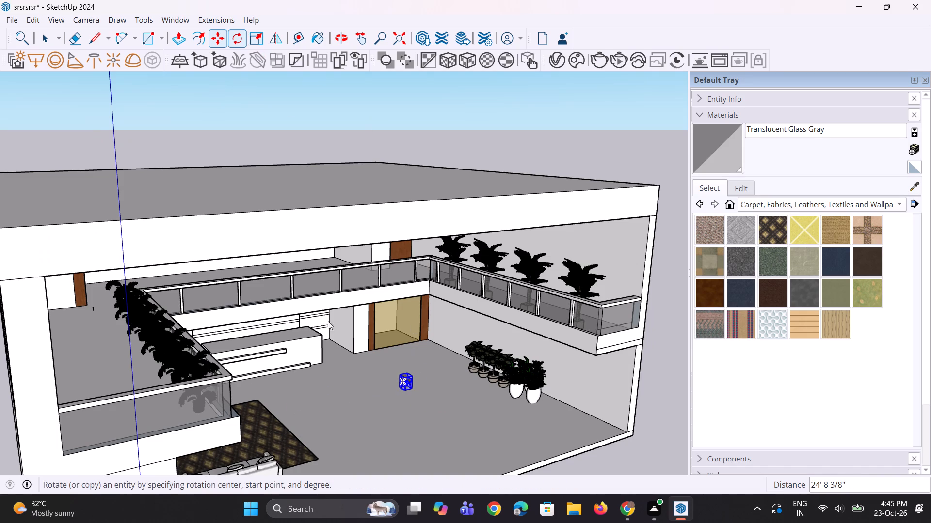
pyautogui.moveTo(389, 444); pyautogui.dragTo(394, 444)
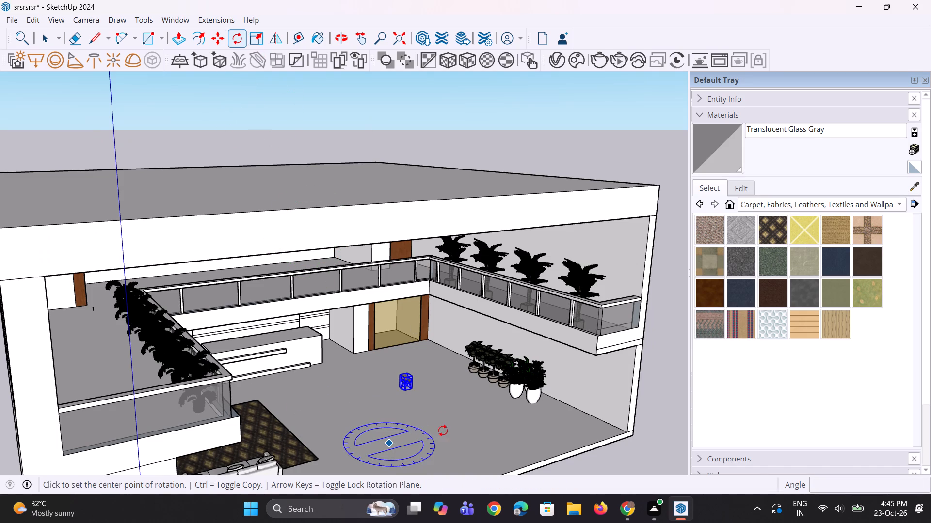
pyautogui.click(446, 429)
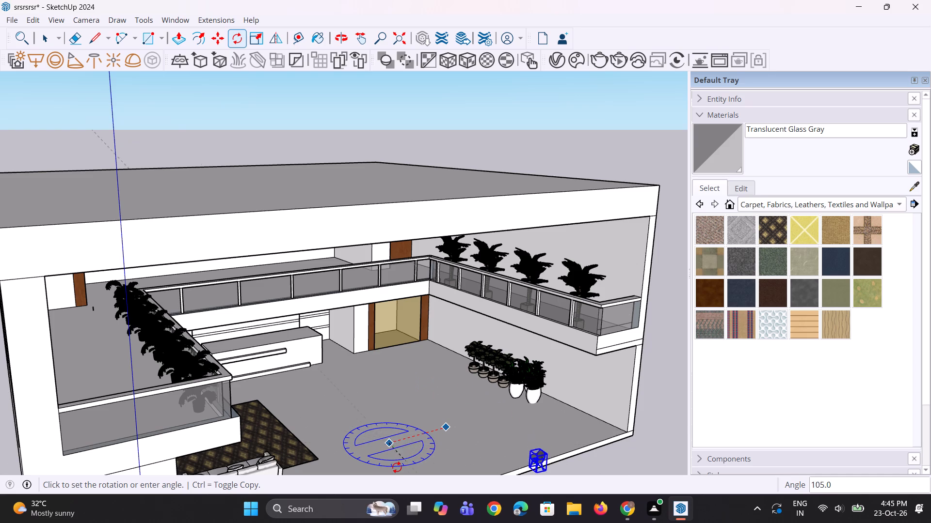
pyautogui.click(410, 464)
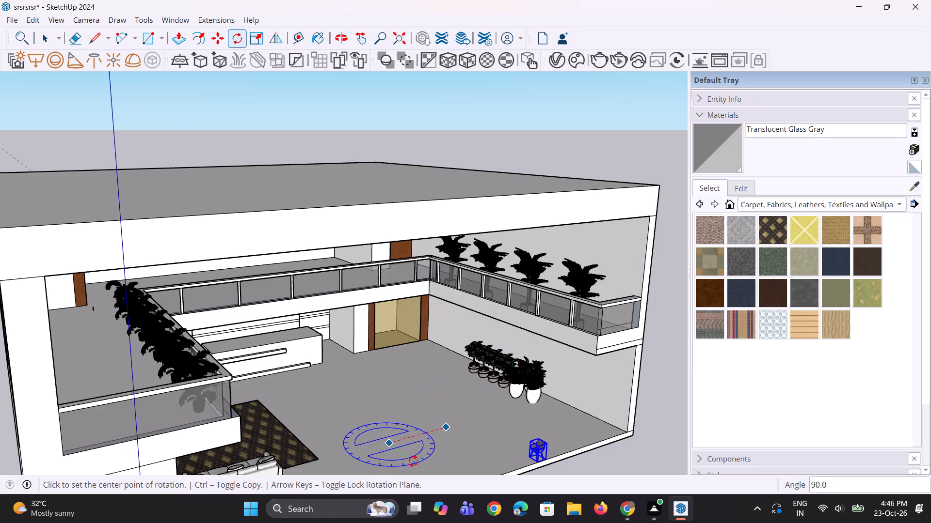
# Move the rotated chair about 24' 11 5/16" back to stand in front of the potted-tree row.
pyautogui.press('m')
pyautogui.scroll(1, 464, 468)
pyautogui.click(534, 441)
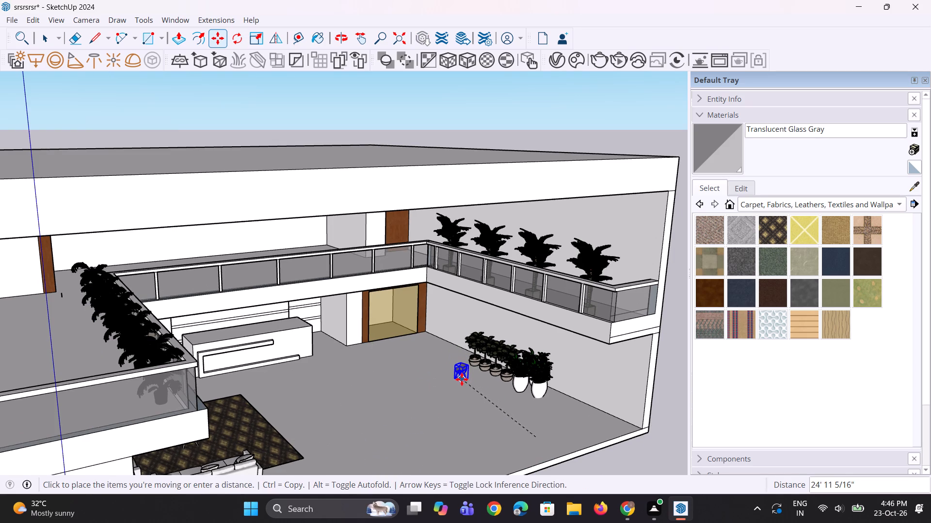
pyautogui.click(462, 379)
pyautogui.press('space')
pyautogui.press('space')
pyautogui.press('space')
# Move the two potted trees nearest the white pots about 14' 9 3/16" along the side wall, past the white pots.
pyautogui.scroll(2, 477, 372)
pyautogui.scroll(3, 517, 374)
pyautogui.click(516, 374)
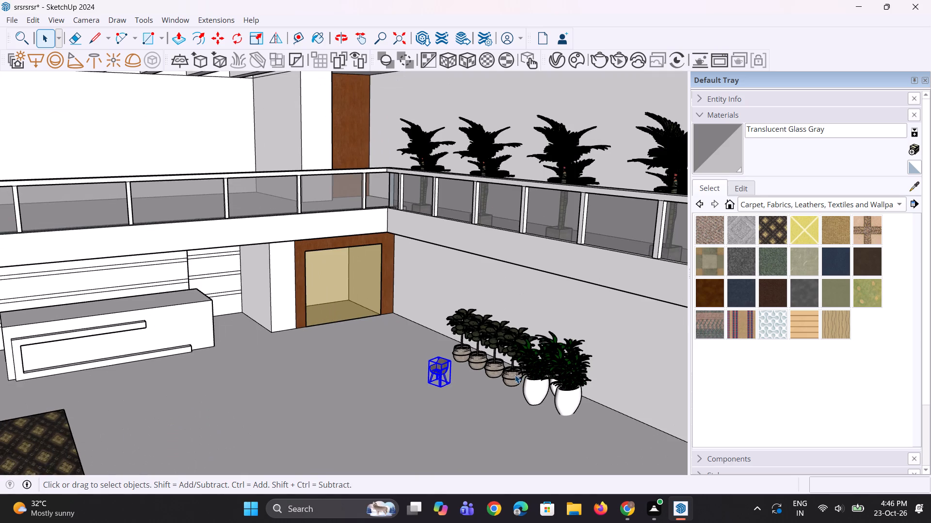
pyautogui.keyDown('ctrl'); pyautogui.scroll(2, 504, 375); pyautogui.keyUp('ctrl')
pyautogui.keyDown('ctrl'); pyautogui.click(494, 368); pyautogui.keyUp('ctrl')
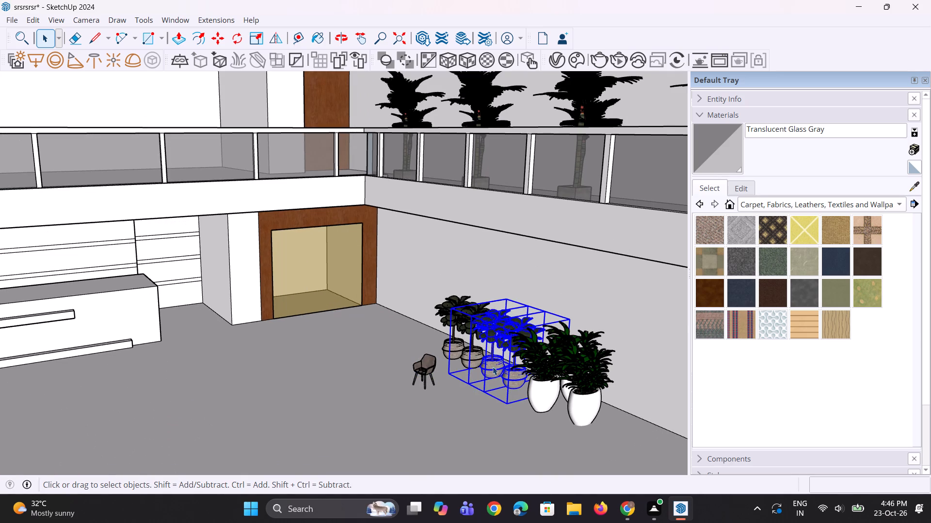
pyautogui.press('m')
pyautogui.click(509, 402)
pyautogui.scroll(-4, 447, 431)
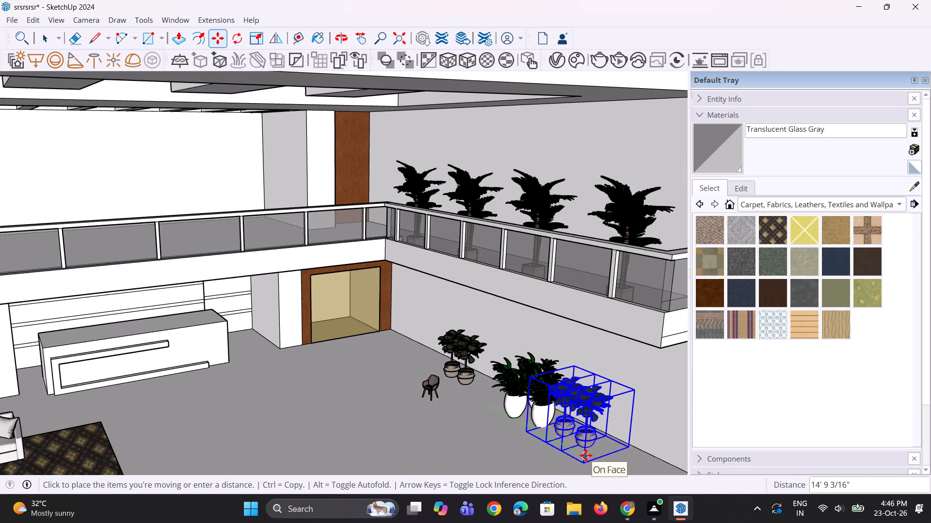
pyautogui.click(586, 455)
pyautogui.press('space')
pyautogui.press('space')
# Move the remaining two potted trees behind the chair about 21' 7 7/16" to group with the relocated trees, and deselect them.
pyautogui.click(457, 355)
pyautogui.click(468, 372)
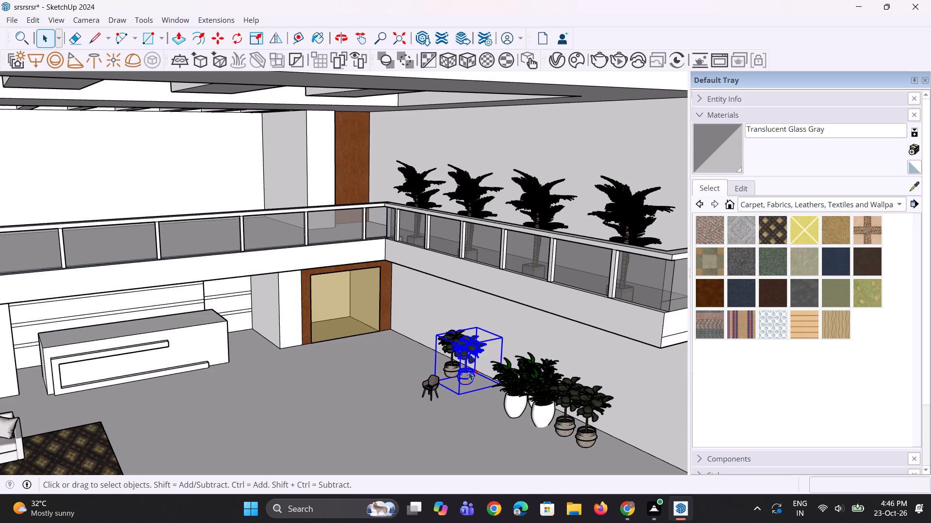
pyautogui.keyDown('ctrl'); pyautogui.click(449, 364); pyautogui.keyUp('ctrl')
pyautogui.press('m')
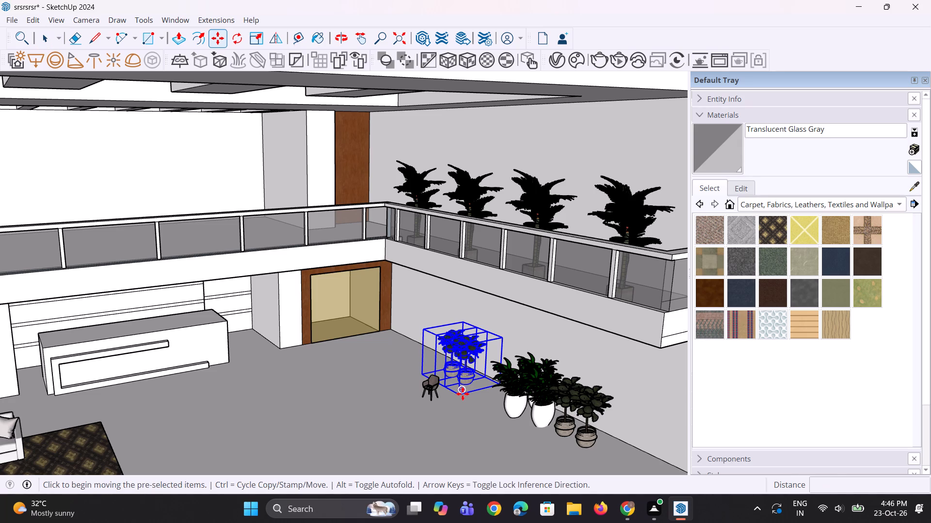
pyautogui.click(463, 394)
pyautogui.scroll(2, 538, 468)
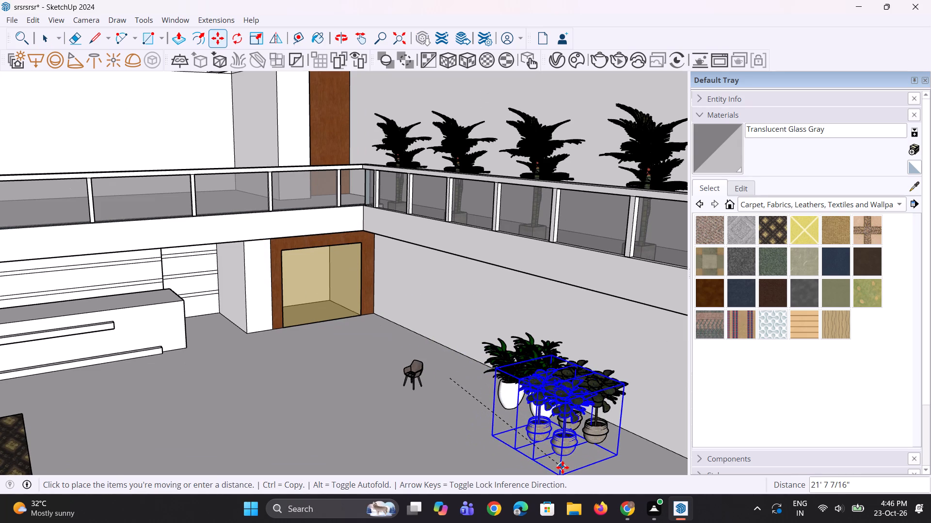
pyautogui.click(566, 470)
pyautogui.scroll(-5, 567, 471)
pyautogui.press('space')
pyautogui.scroll(-4, 394, 403)
pyautogui.press('space')
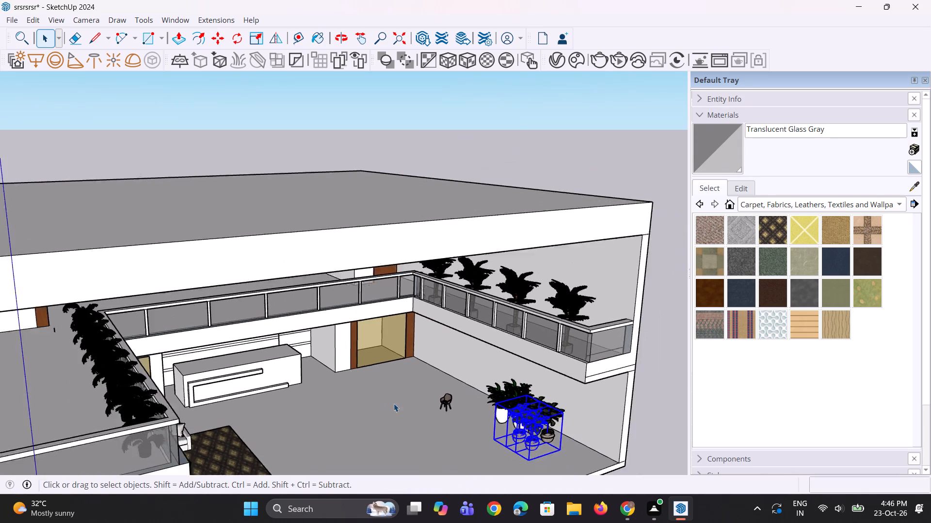
pyautogui.press('space')
pyautogui.scroll(-4, 394, 403)
pyautogui.press('space')
pyautogui.click(518, 363)
pyautogui.click(565, 371)
# Enlarge the small chair uniformly by about 2.8, and extend it along green from opposite sides, first by about 1.24.
pyautogui.scroll(3, 525, 386)
pyautogui.scroll(3, 449, 409)
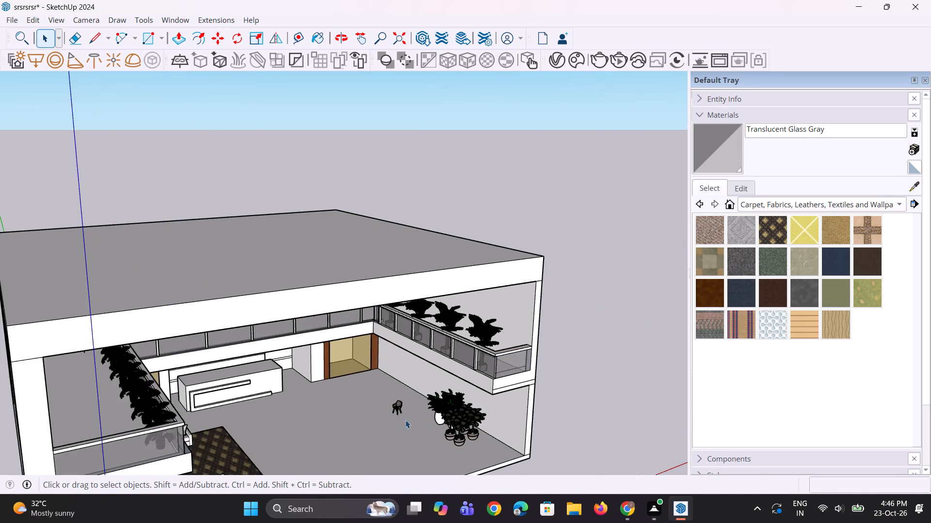
pyautogui.scroll(2, 401, 420)
pyautogui.click(387, 404)
pyautogui.scroll(8, 367, 409)
pyautogui.press('s')
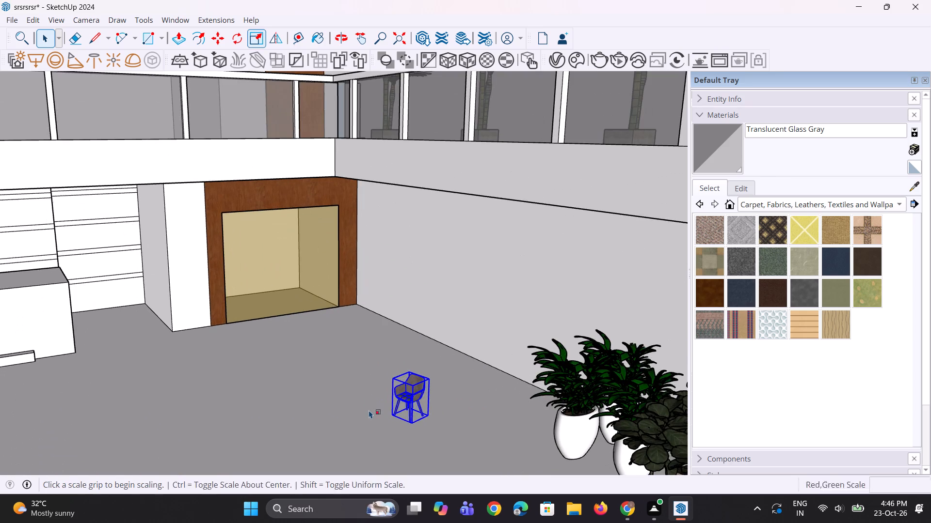
pyautogui.scroll(1, 395, 376)
pyautogui.click(414, 368)
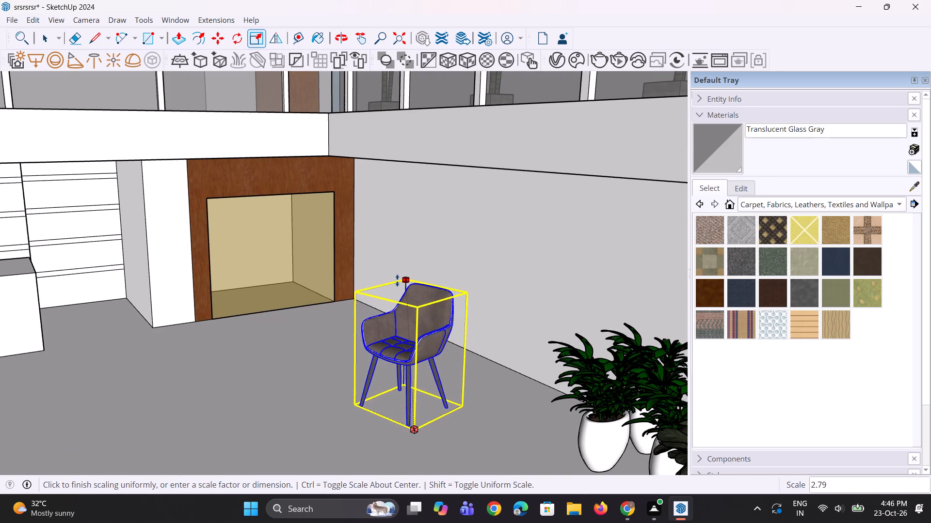
pyautogui.click(398, 287)
pyautogui.click(384, 365)
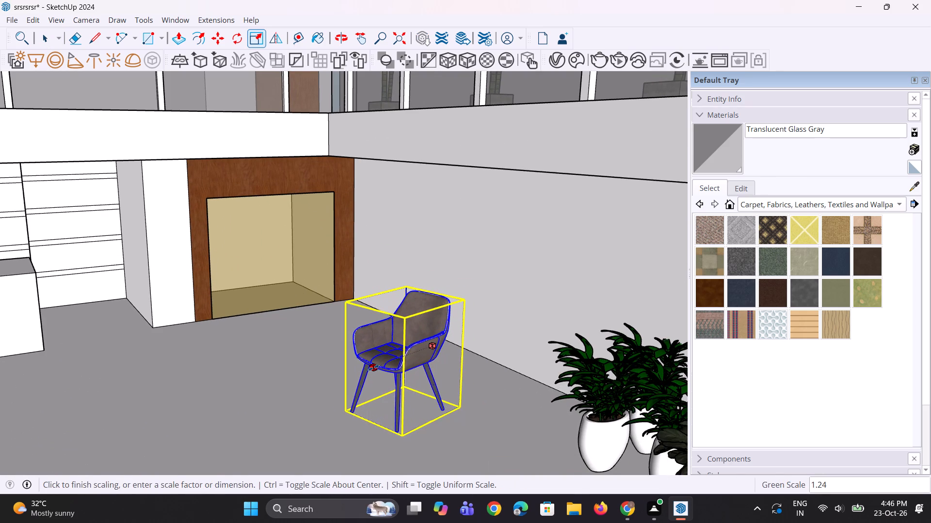
pyautogui.click(379, 369)
pyautogui.click(429, 396)
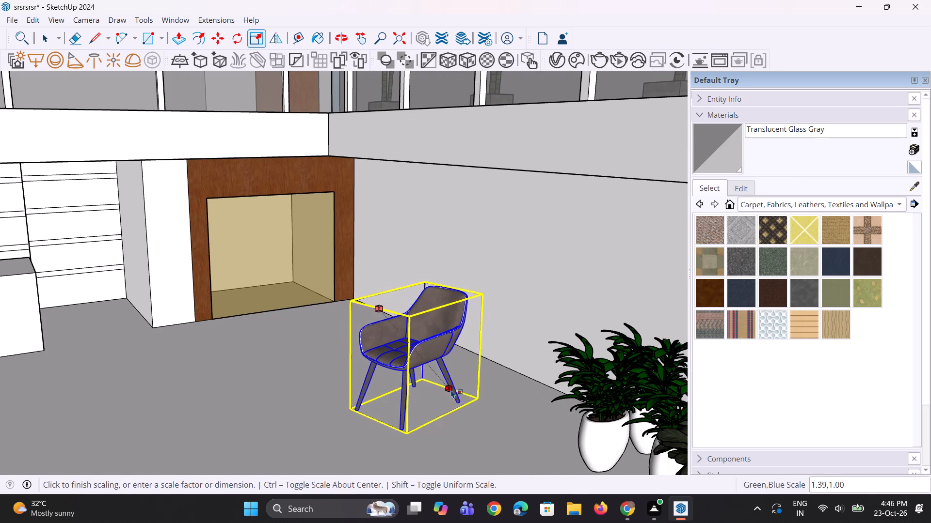
pyautogui.click(441, 392)
pyautogui.scroll(-3, 427, 397)
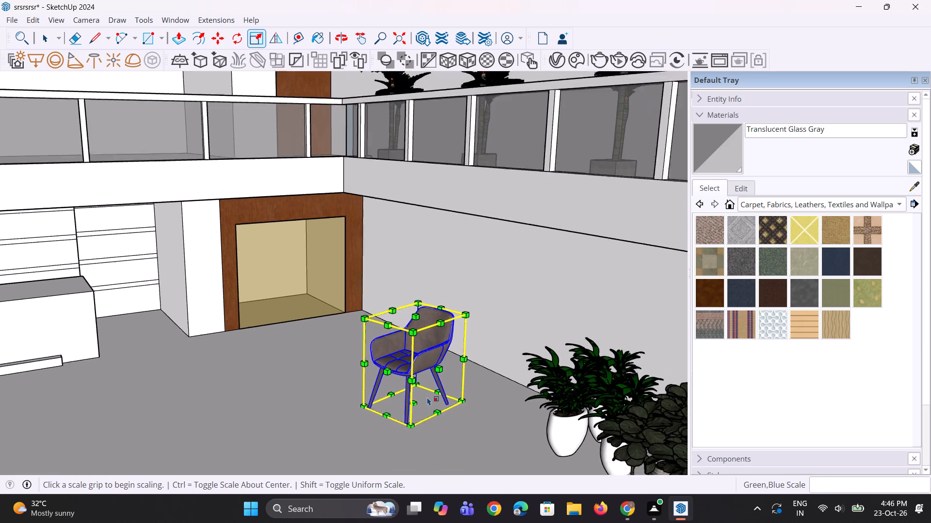
# Reposition the enlarged chair on the floor with short moves, first about 1' 11 5/16", and a subsequent one about 4' 10 11/16" toward the side wall.
pyautogui.press('m')
pyautogui.click(416, 426)
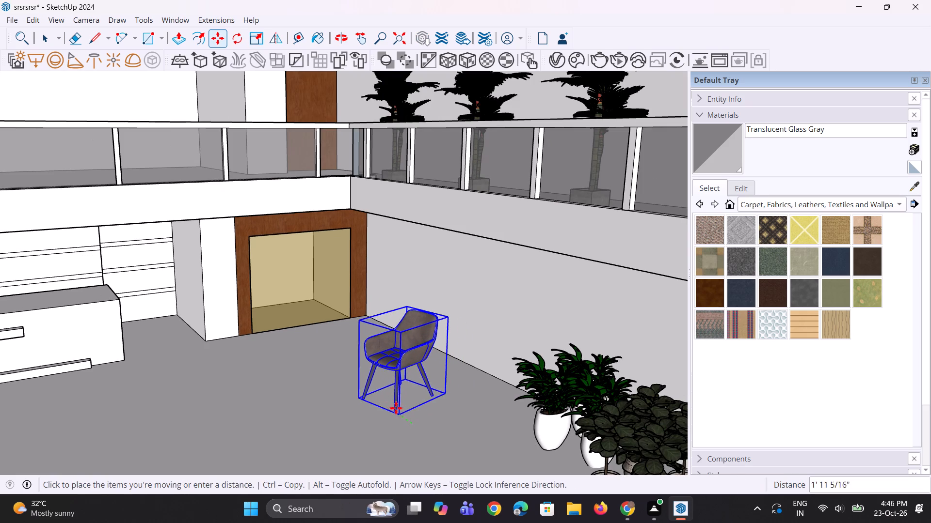
pyautogui.click(393, 406)
pyautogui.click(427, 399)
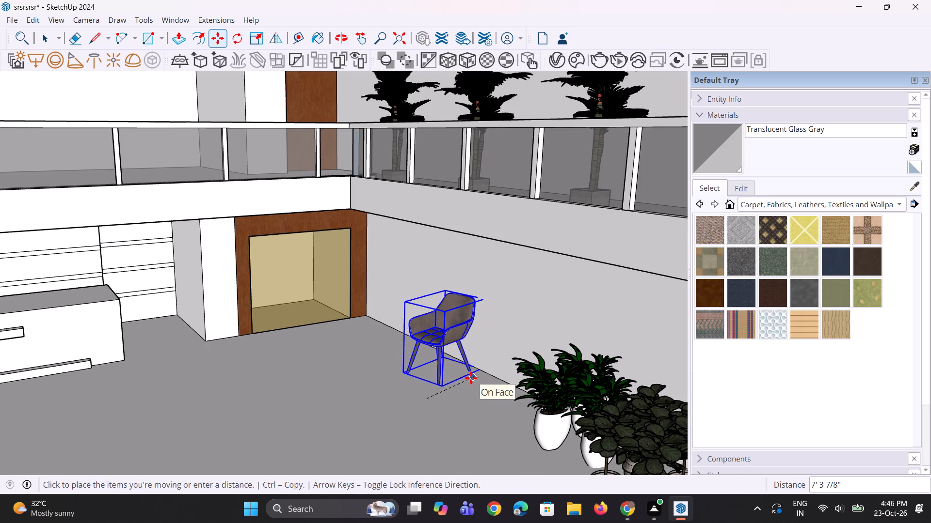
pyautogui.press('Escape')
pyautogui.moveTo(458, 431); pyautogui.dragTo(438, 431, button='middle')
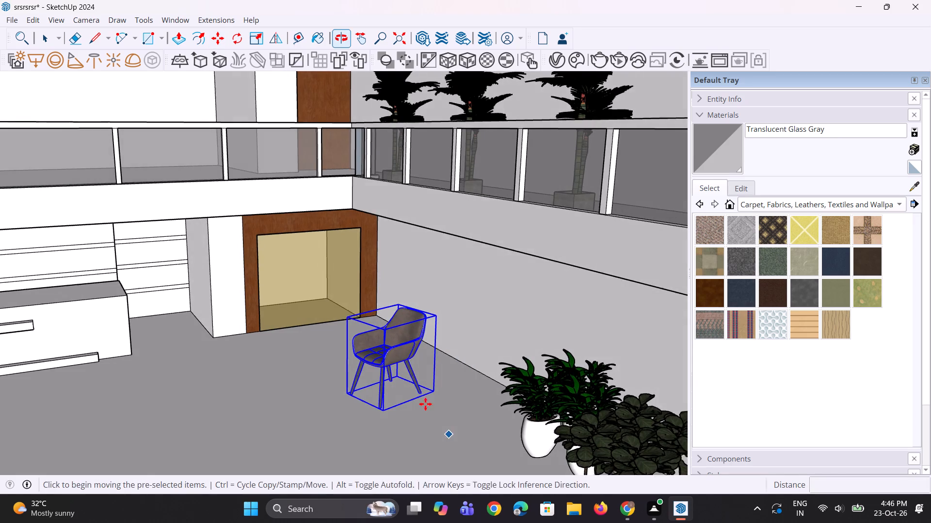
pyautogui.scroll(2, 423, 396)
pyautogui.click(443, 393)
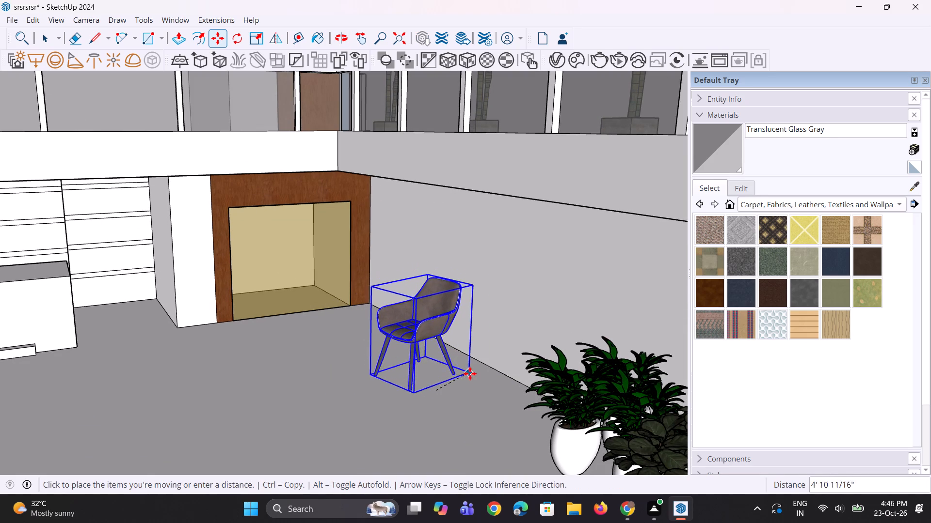
pyautogui.click(471, 374)
pyautogui.click(480, 384)
pyautogui.scroll(1, 436, 388)
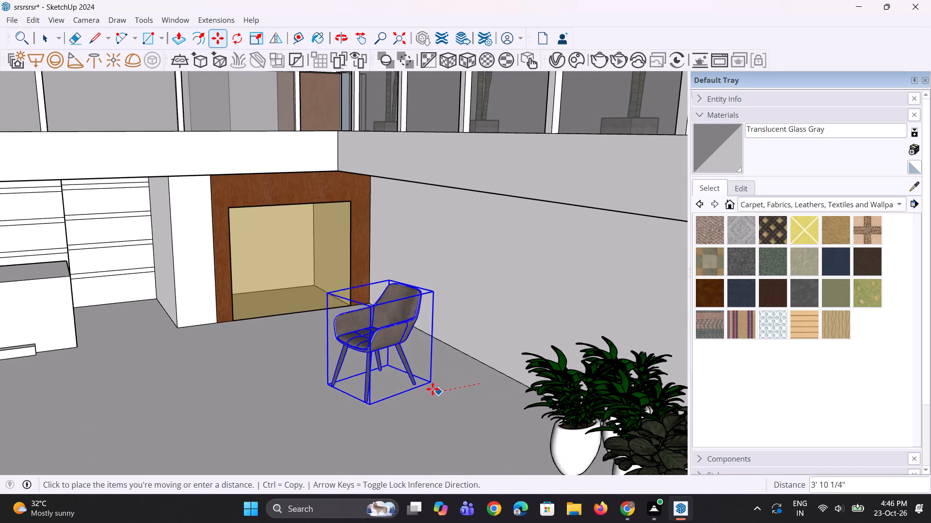
pyautogui.scroll(2, 433, 389)
pyautogui.click(411, 422)
pyautogui.press('Escape')
# Reselect the chair and move it about 8' 5" toward the side wall, between the fireplace-like niche and the potted plants.
pyautogui.scroll(-10, 340, 434)
pyautogui.moveTo(332, 434); pyautogui.dragTo(297, 430, button='middle')
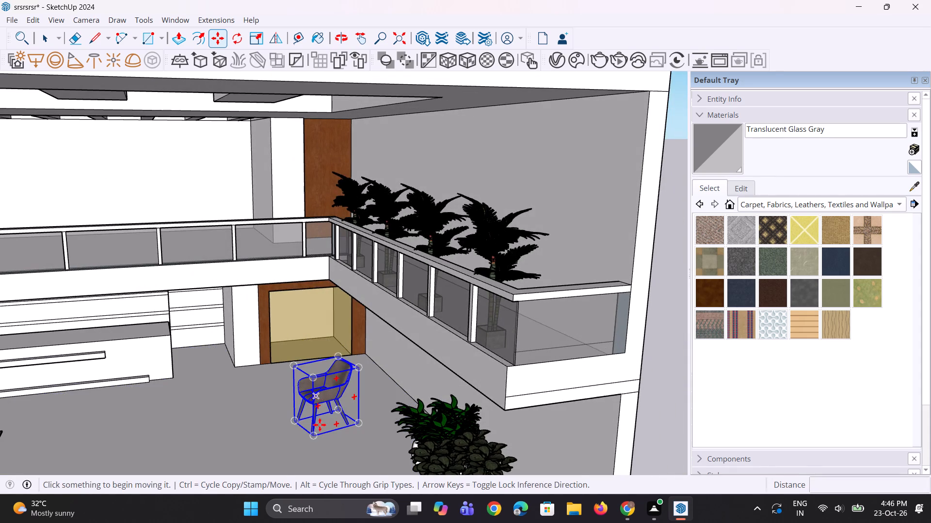
pyautogui.press('space')
pyautogui.scroll(2, 319, 431)
pyautogui.moveTo(335, 428); pyautogui.dragTo(361, 428, button='middle')
pyautogui.click(327, 405)
pyautogui.scroll(2, 327, 405)
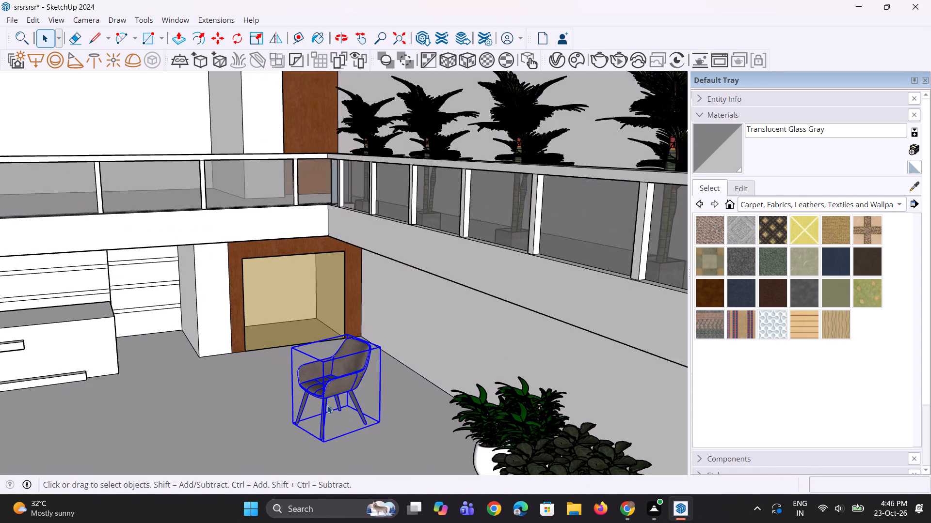
pyautogui.press('m')
pyautogui.click(386, 425)
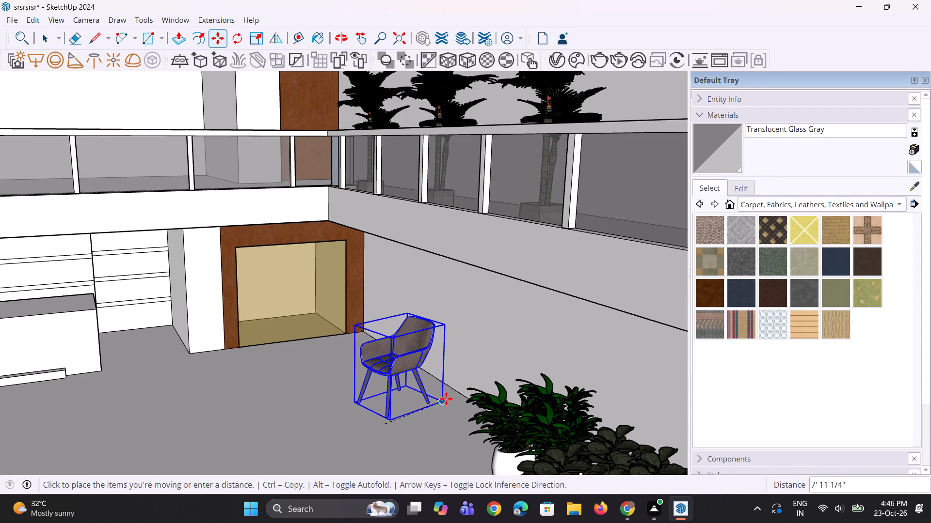
pyautogui.click(473, 405)
# Copy the chair about 6' 7/8" along the green axis toward the white potted plants.
pyautogui.moveTo(404, 427); pyautogui.dragTo(487, 436, button='middle')
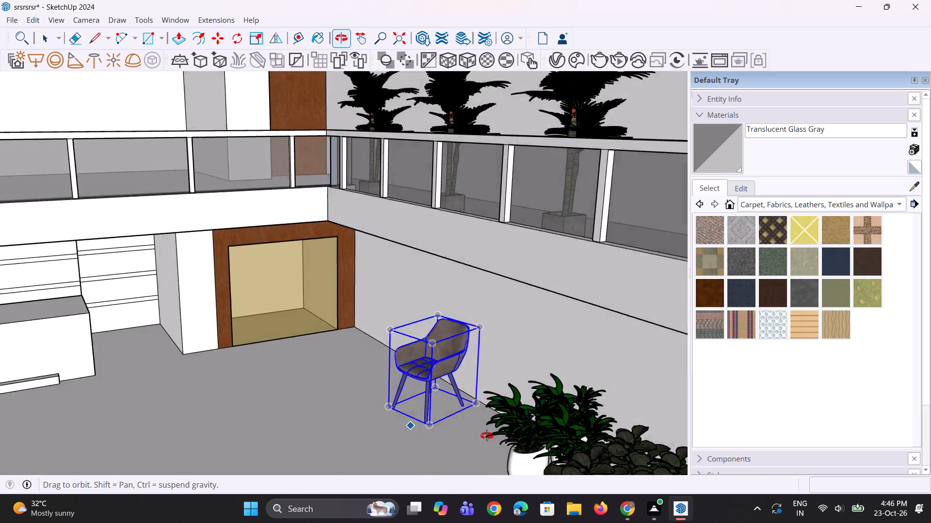
pyautogui.moveTo(487, 436); pyautogui.dragTo(570, 448, button='middle')
pyautogui.scroll(2, 474, 423)
pyautogui.press('m')
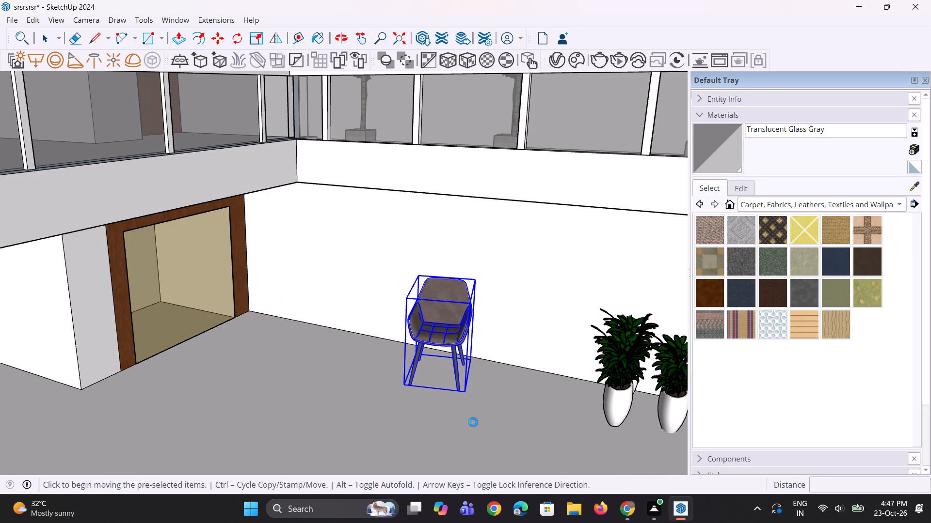
pyautogui.click(444, 342)
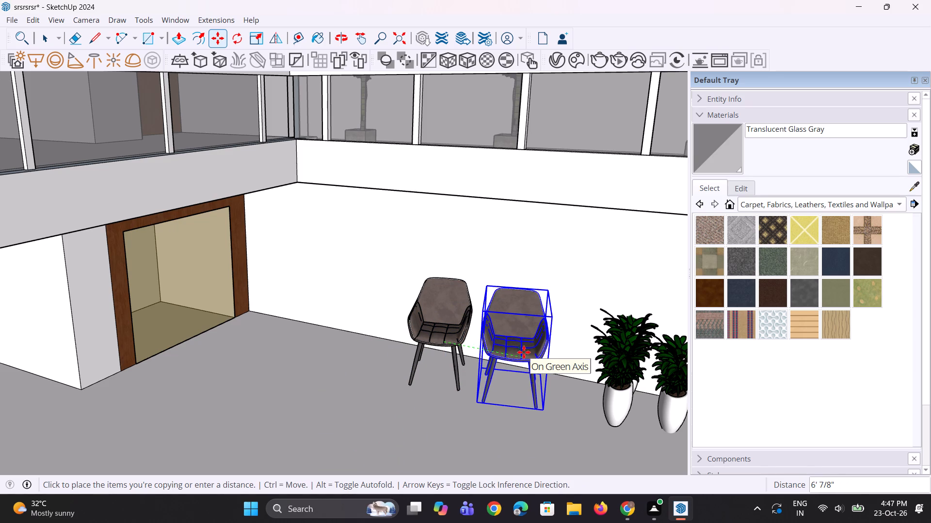
pyautogui.click(524, 352)
# Copy the new chair back about 11' 8 7/16" along the green axis, past the original toward the niche, and deselect it.
pyautogui.press('m')
pyautogui.keyDown('ctrl'); pyautogui.click(523, 352); pyautogui.keyUp('ctrl')
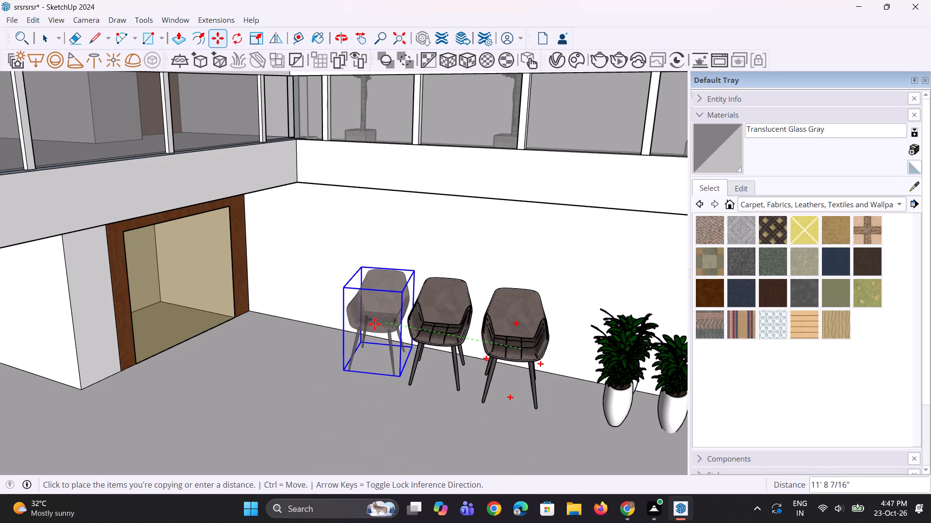
pyautogui.click(374, 324)
pyautogui.scroll(-11, 291, 385)
pyautogui.moveTo(246, 373); pyautogui.dragTo(118, 320, button='middle')
pyautogui.press('space')
pyautogui.press('space')
pyautogui.click(522, 392)
# Examine the three-chair row beside the potted plants, the overall two-storey interior, and the upper-floor back wall.
pyautogui.moveTo(477, 412); pyautogui.dragTo(418, 399, button='middle')
pyautogui.scroll(-11, 411, 385)
pyautogui.moveTo(347, 389); pyautogui.dragTo(323, 414, button='middle')
pyautogui.scroll(4, 352, 376)
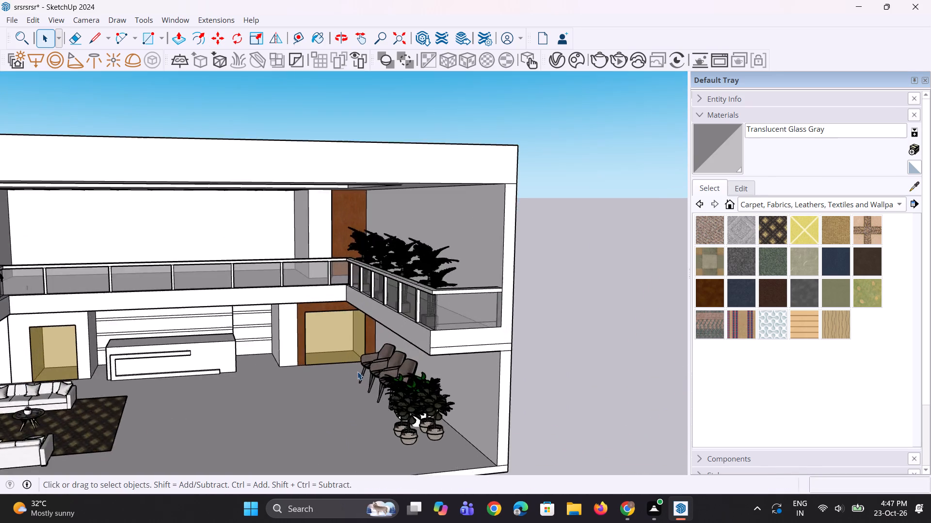
pyautogui.scroll(8, 357, 371)
pyautogui.scroll(-12, 391, 362)
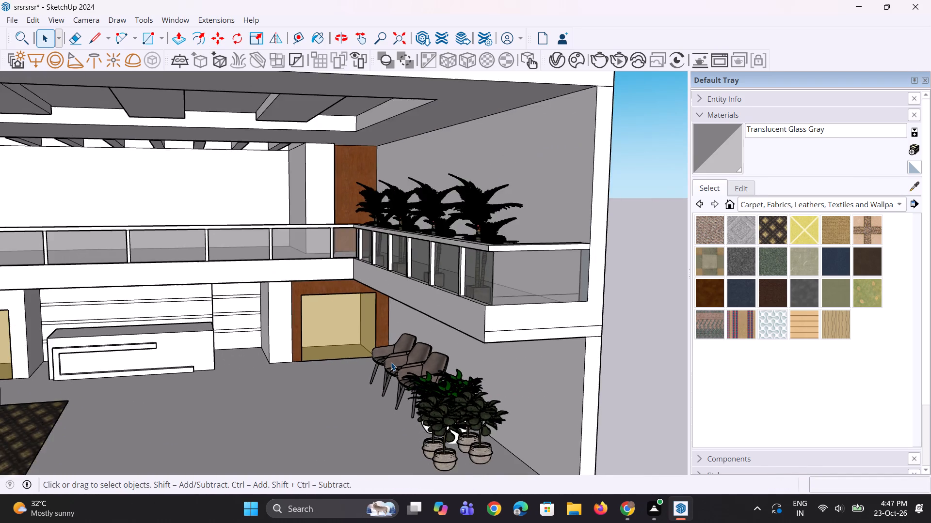
pyautogui.scroll(-6, 391, 362)
pyautogui.moveTo(391, 362); pyautogui.dragTo(375, 346, button='middle')
pyautogui.scroll(2, 212, 273)
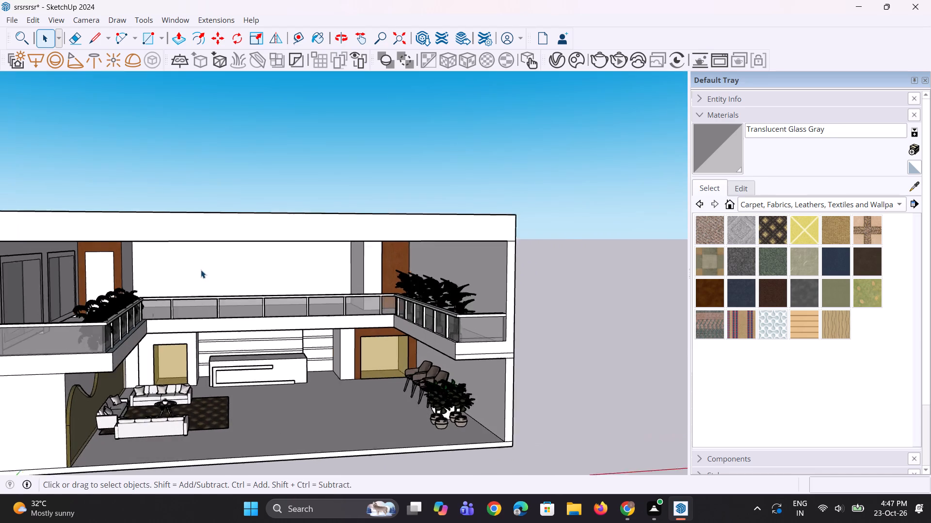
pyautogui.scroll(5, 201, 270)
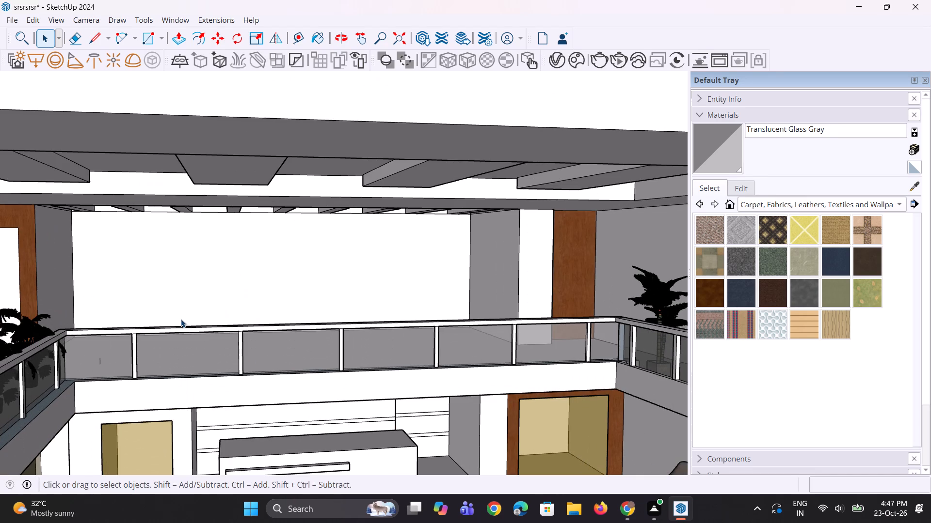
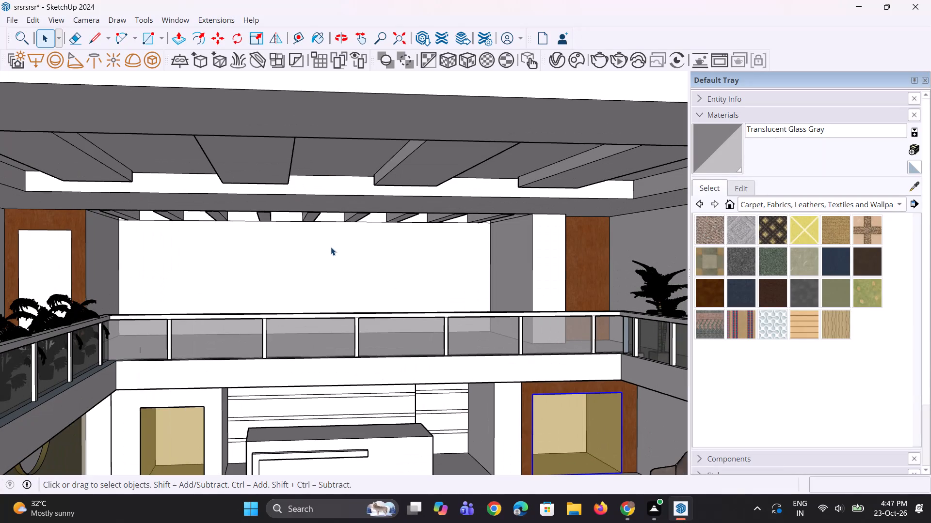
# Draw a tall door-sized rectangle on the upper-floor back wall, rising from the floor line near the window-side end.
pyautogui.scroll(3, 331, 241)
pyautogui.moveTo(336, 257); pyautogui.dragTo(324, 276, button='middle')
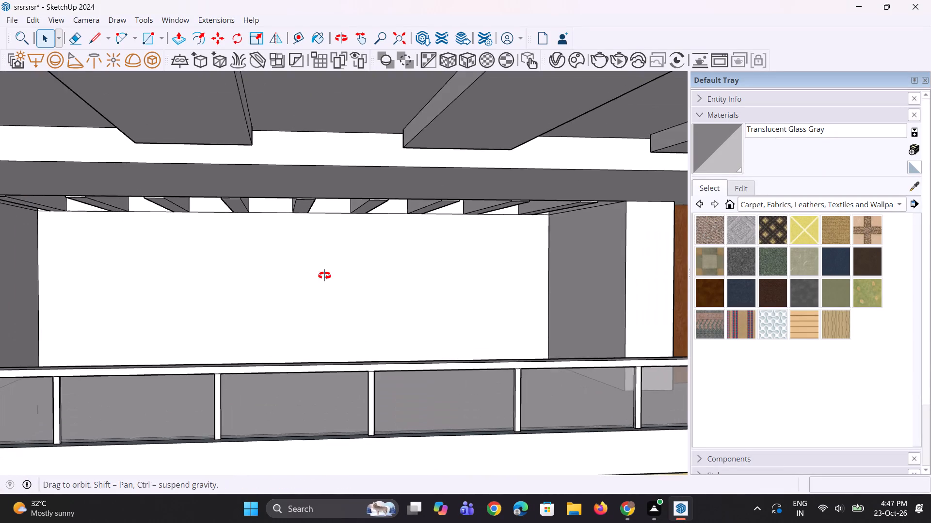
pyautogui.moveTo(324, 276); pyautogui.dragTo(315, 287, button='middle')
pyautogui.moveTo(320, 277); pyautogui.dragTo(352, 209, button='middle')
pyautogui.scroll(-4, 352, 209)
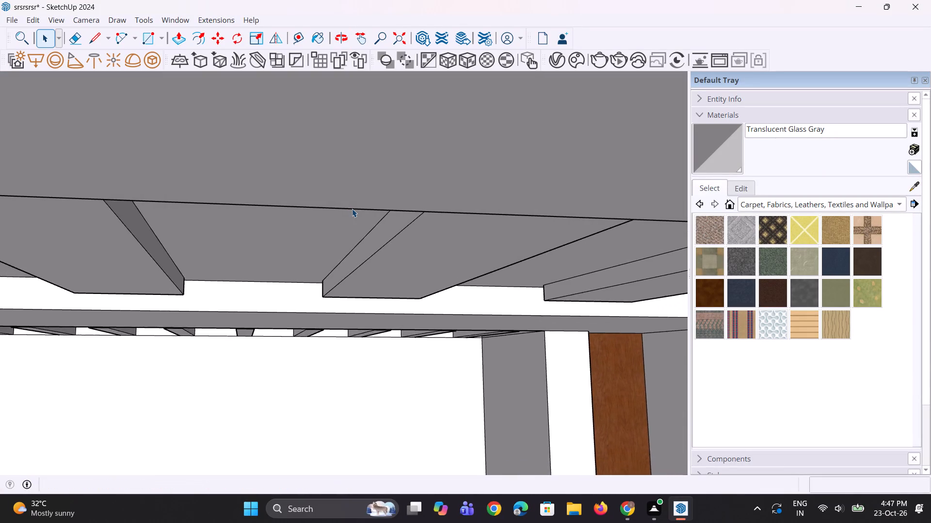
pyautogui.scroll(-14, 352, 209)
pyautogui.moveTo(328, 279); pyautogui.dragTo(312, 290, button='middle')
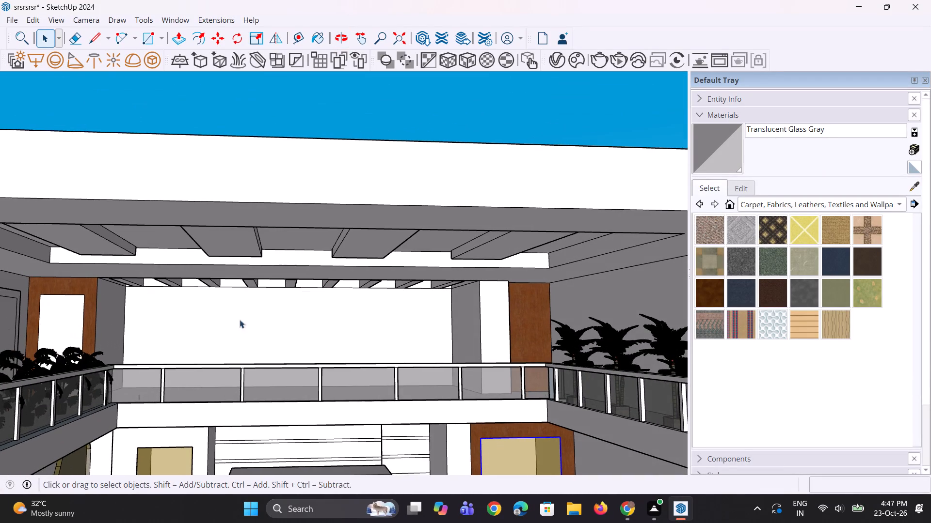
pyautogui.scroll(3, 193, 332)
pyautogui.moveTo(173, 326); pyautogui.dragTo(199, 341, button='middle')
pyautogui.scroll(6, 184, 395)
pyautogui.moveTo(191, 385); pyautogui.dragTo(175, 423, button='middle')
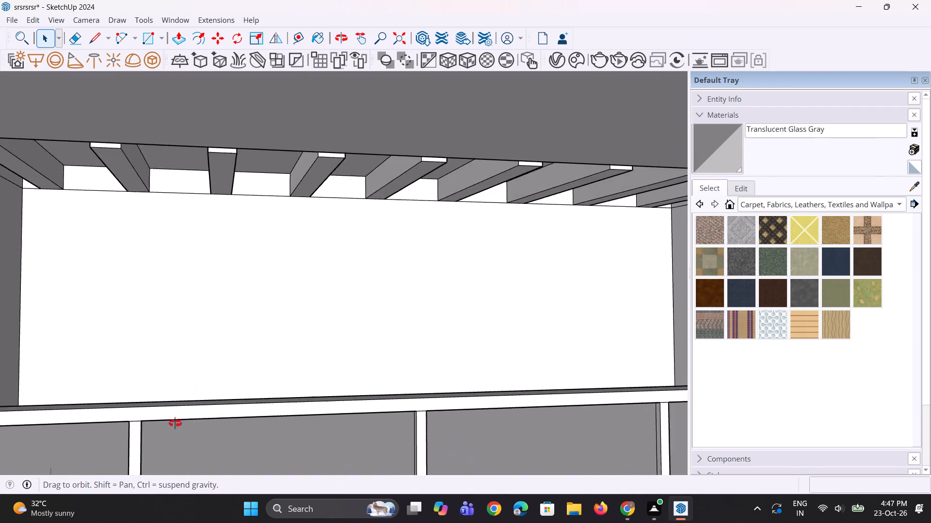
pyautogui.moveTo(175, 423); pyautogui.dragTo(174, 424, button='middle')
pyautogui.press('r')
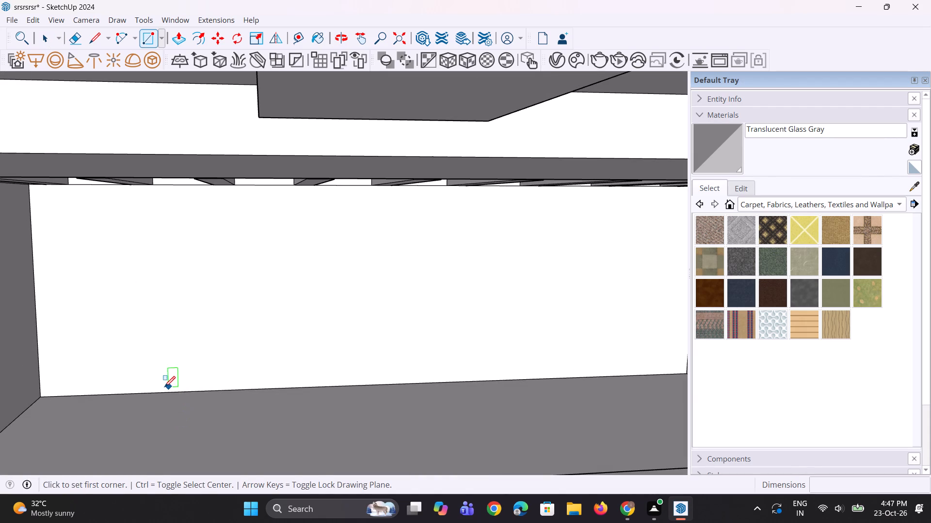
pyautogui.click(163, 391)
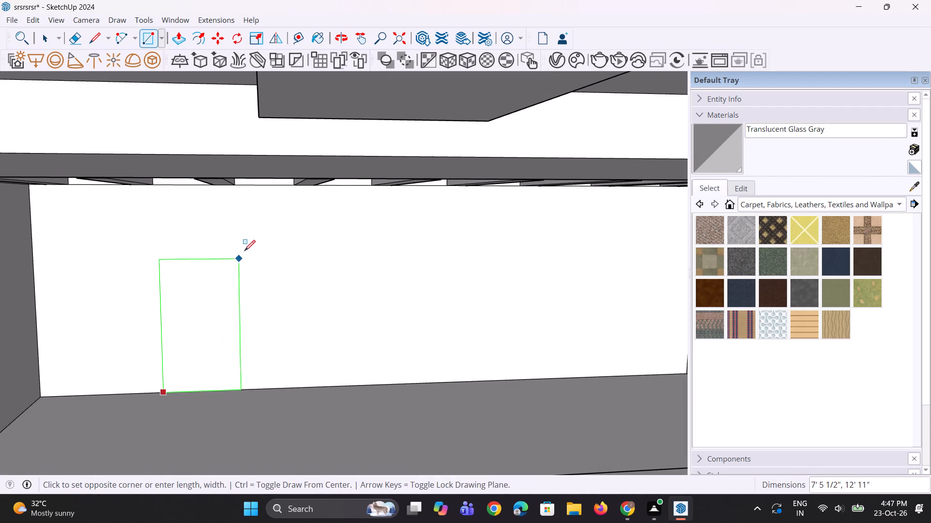
pyautogui.click(265, 223)
pyautogui.scroll(-5, 193, 281)
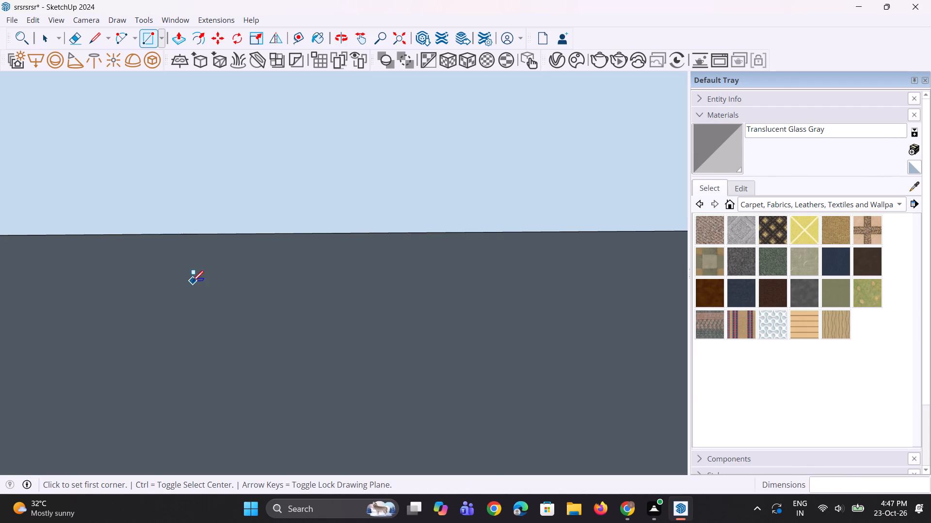
pyautogui.press('space')
pyautogui.press('space')
pyautogui.press('space')
# Copy the door outline about 36' 10" along the upper-floor back wall toward the palm side.
pyautogui.click(401, 40)
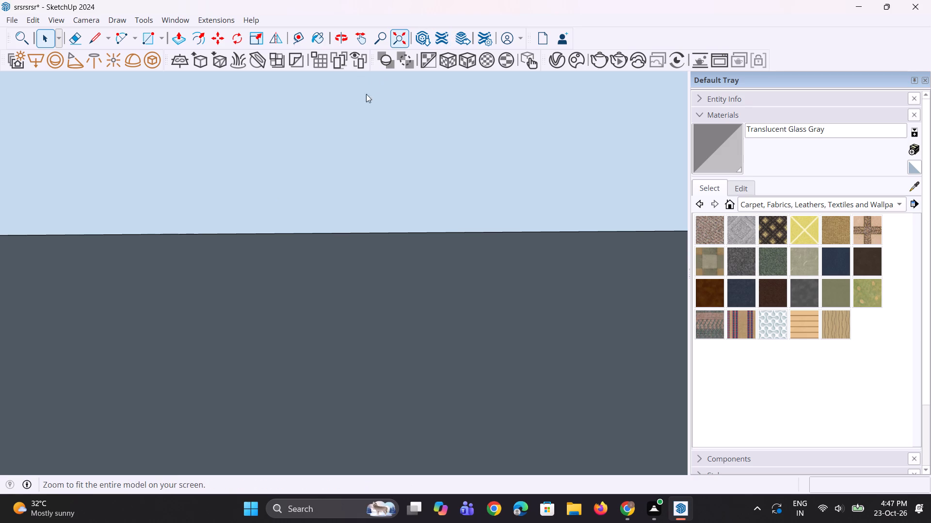
pyautogui.scroll(2, 305, 319)
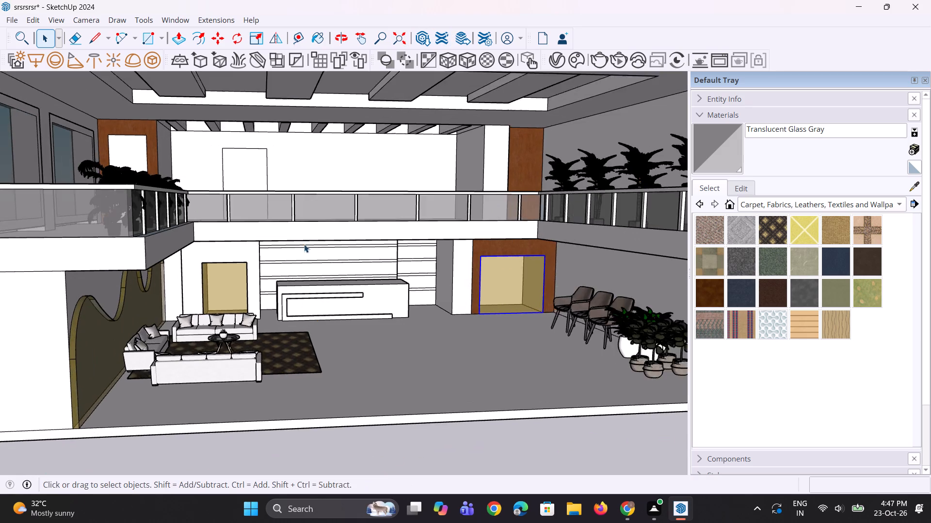
pyautogui.scroll(2, 293, 215)
pyautogui.click(257, 178)
pyautogui.press('m')
pyautogui.keyDown('ctrl'); pyautogui.click(257, 178); pyautogui.keyUp('ctrl')
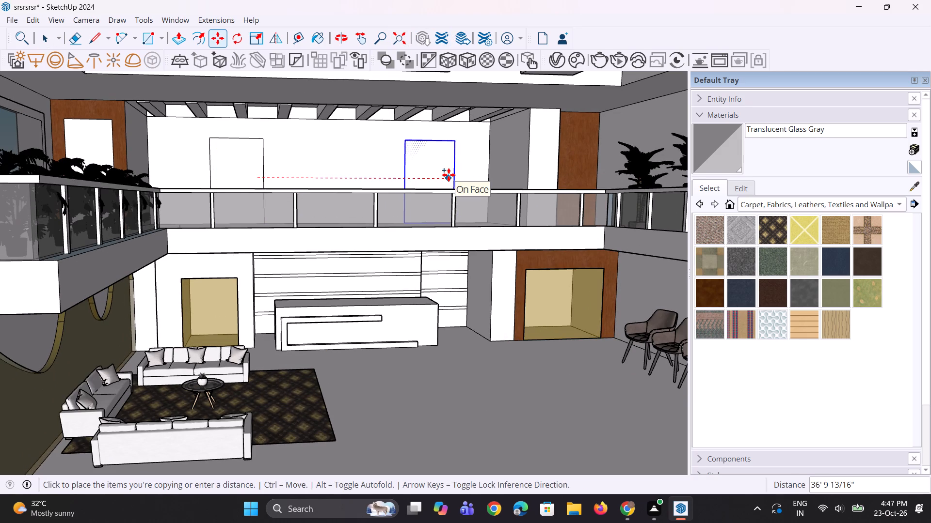
pyautogui.click(449, 175)
pyautogui.press('space')
pyautogui.press('space')
# Move the original door outline about 5' along the back wall, away from its copy.
pyautogui.click(245, 170)
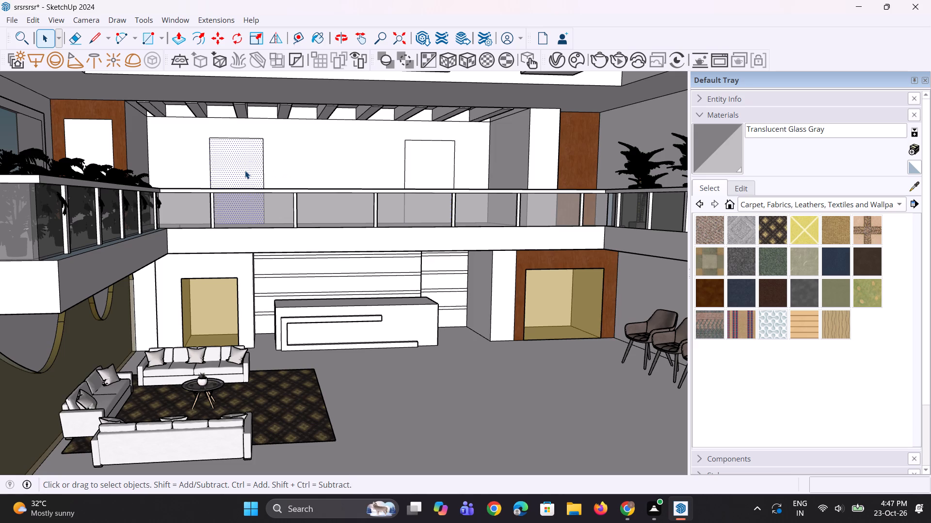
pyautogui.scroll(2, 245, 170)
pyautogui.press('m')
pyautogui.click(245, 170)
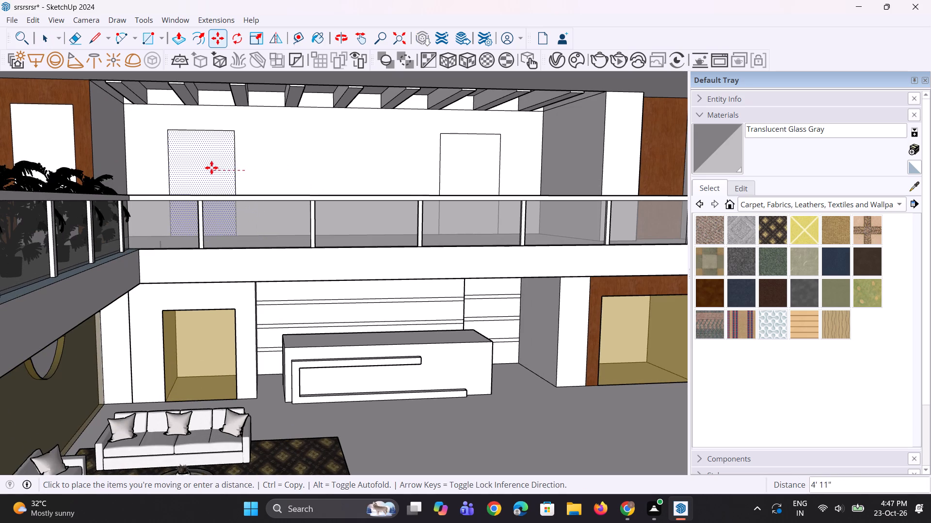
pyautogui.click(205, 169)
pyautogui.press('space')
# Draw a wide rectangle about 17' 7" by 11' on the back wall between the two door outlines.
pyautogui.scroll(1, 318, 161)
pyautogui.moveTo(321, 163); pyautogui.dragTo(303, 177, button='middle')
pyautogui.scroll(1, 309, 180)
pyautogui.press('r')
pyautogui.scroll(2, 313, 185)
pyautogui.moveTo(321, 199); pyautogui.dragTo(322, 214, button='middle')
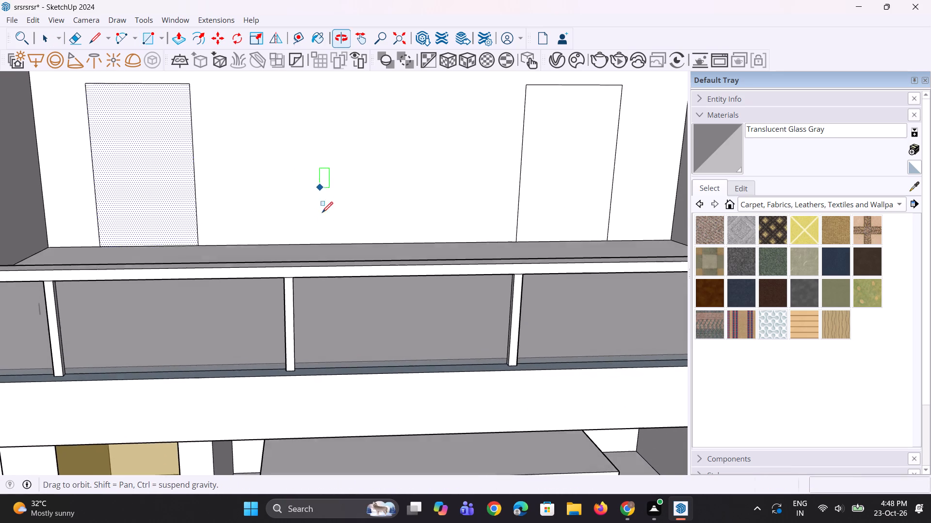
pyautogui.click(254, 200)
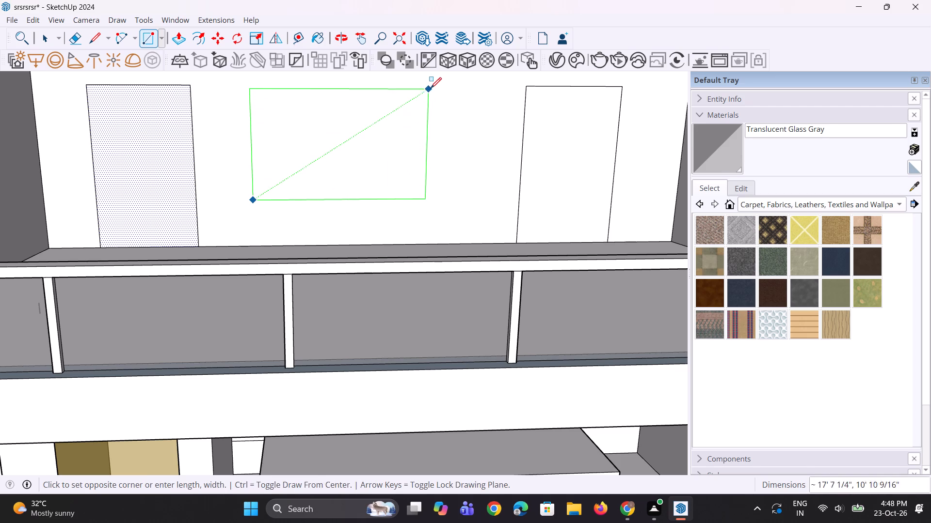
pyautogui.click(431, 83)
pyautogui.press('space')
# Shift the wide rectangle slightly along the wall to centre it between the two door outlines.
pyautogui.click(381, 160)
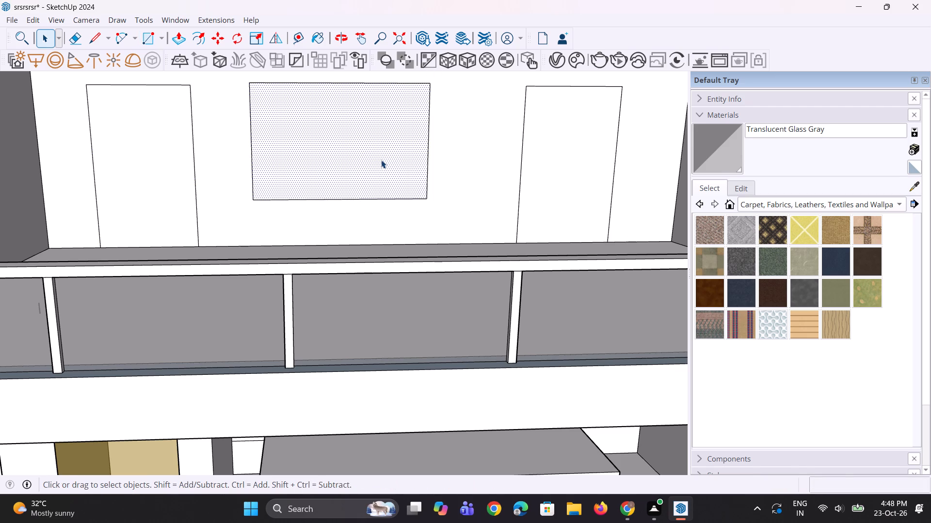
pyautogui.press('m')
pyautogui.click(381, 160)
pyautogui.click(392, 160)
pyautogui.press('space')
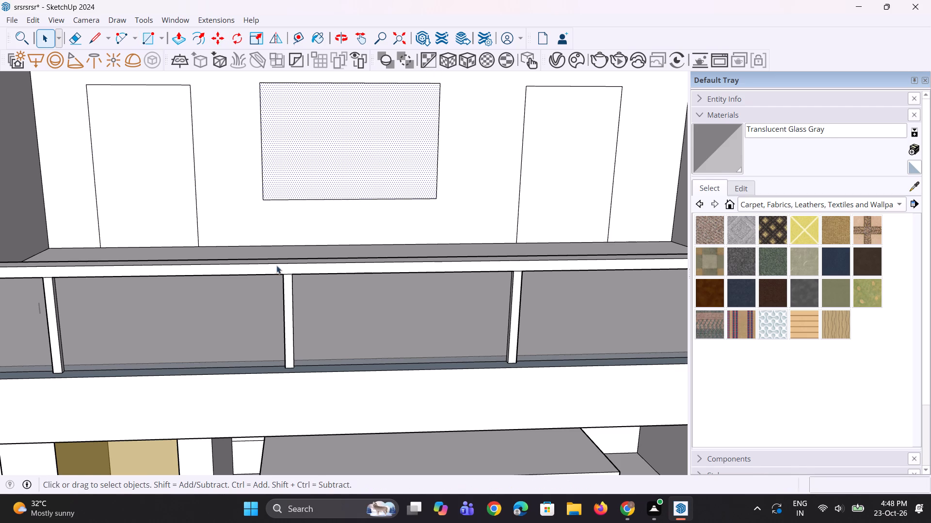
# Copy the wide rectangle out of the building into the open space beyond the palm-side wall.
pyautogui.scroll(-13, 276, 269)
pyautogui.moveTo(289, 246); pyautogui.dragTo(294, 222, button='middle')
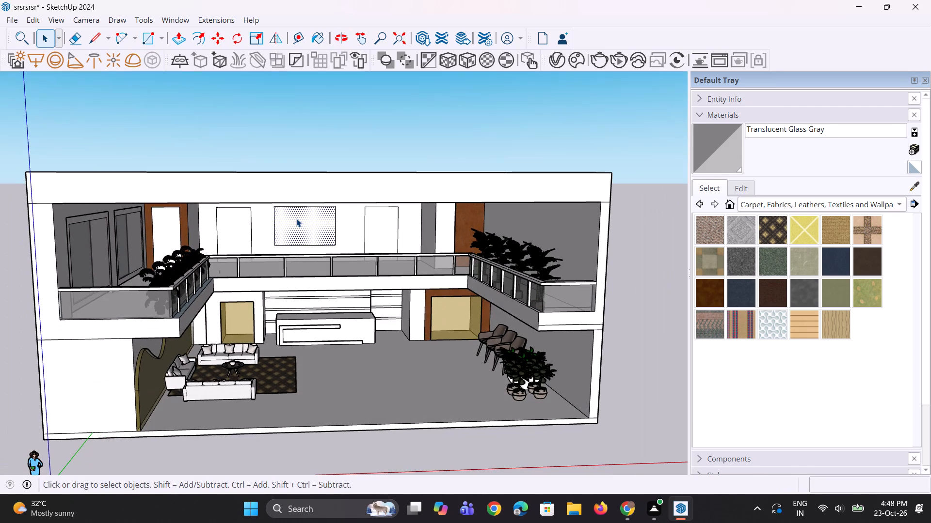
pyautogui.press('m')
pyautogui.click(296, 218)
pyautogui.scroll(-3, 398, 269)
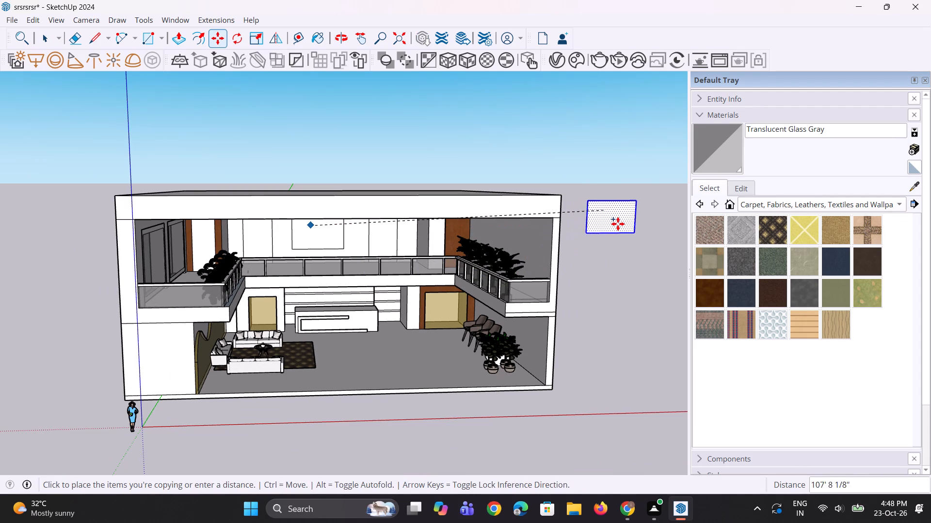
pyautogui.click(619, 225)
pyautogui.press('space')
pyautogui.press('space')
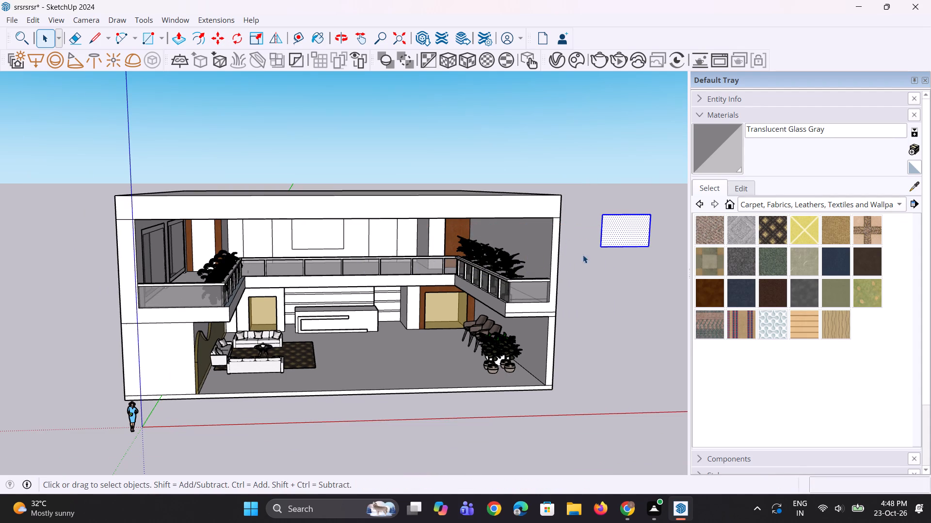
# Extrude the copied rectangle outside the building by 3" and clear the selection.
pyautogui.press('p')
pyautogui.scroll(4, 615, 230)
pyautogui.click(615, 230)
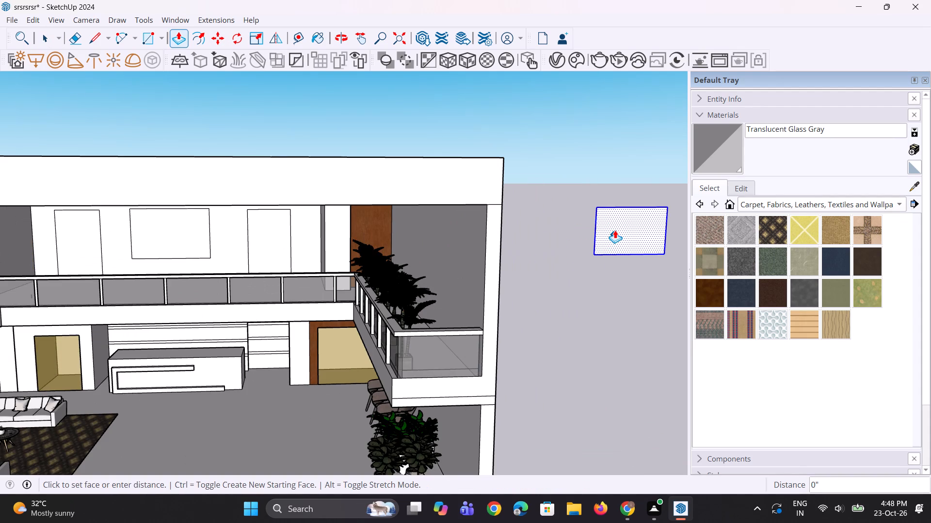
pyautogui.write('3"')
pyautogui.press('Return')
pyautogui.click(562, 296)
pyautogui.press('space')
pyautogui.click(562, 296)
pyautogui.press('space')
# Offset the front face of the extruded panel inward by about 6 7/16" to form a border frame.
pyautogui.scroll(5, 598, 233)
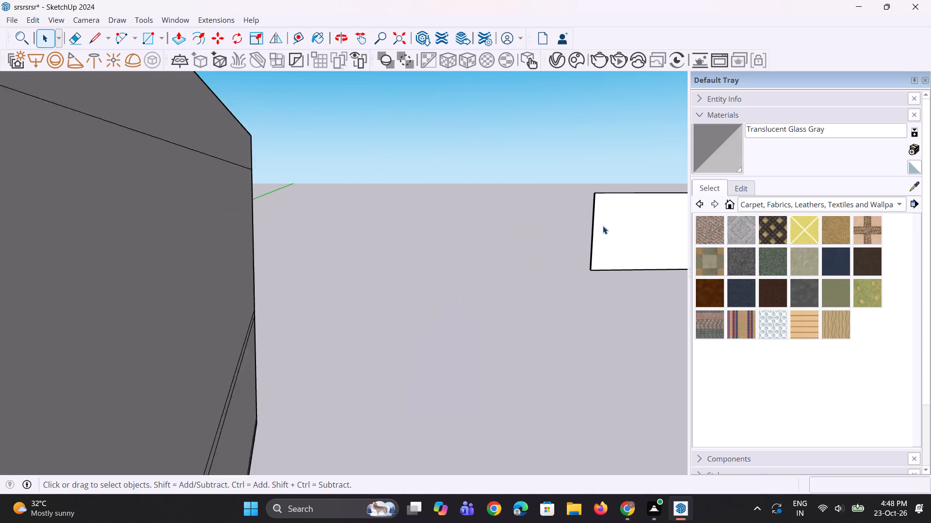
pyautogui.scroll(1, 603, 226)
pyautogui.click(601, 235)
pyautogui.scroll(-5, 525, 298)
pyautogui.moveTo(615, 284); pyautogui.dragTo(599, 271, button='middle')
pyautogui.press('f')
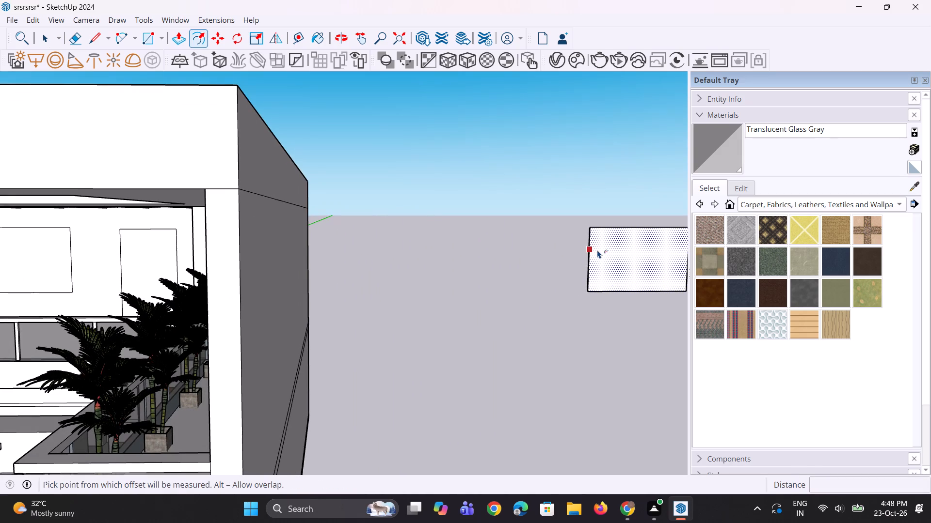
pyautogui.click(597, 249)
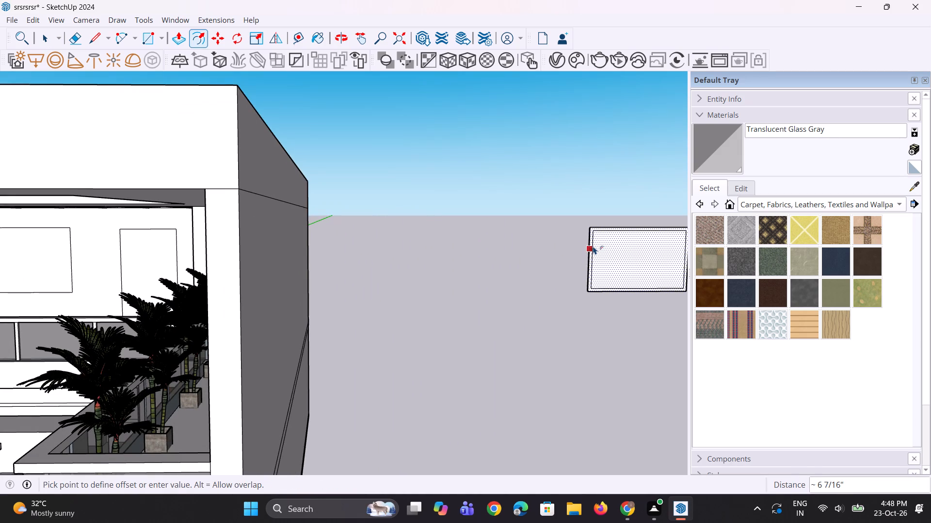
pyautogui.click(594, 246)
pyautogui.press('space')
pyautogui.click(536, 285)
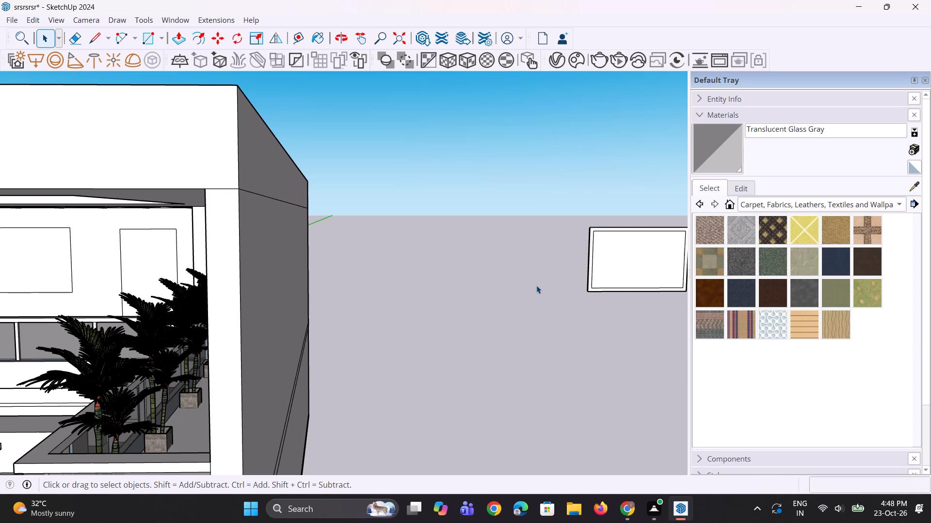
pyautogui.click(537, 285)
# Draw two short lines from the inner border's upper and lower corners to the panel's building-side edge, closing off a vertical strip.
pyautogui.scroll(6, 600, 242)
pyautogui.press('l')
pyautogui.scroll(4, 594, 237)
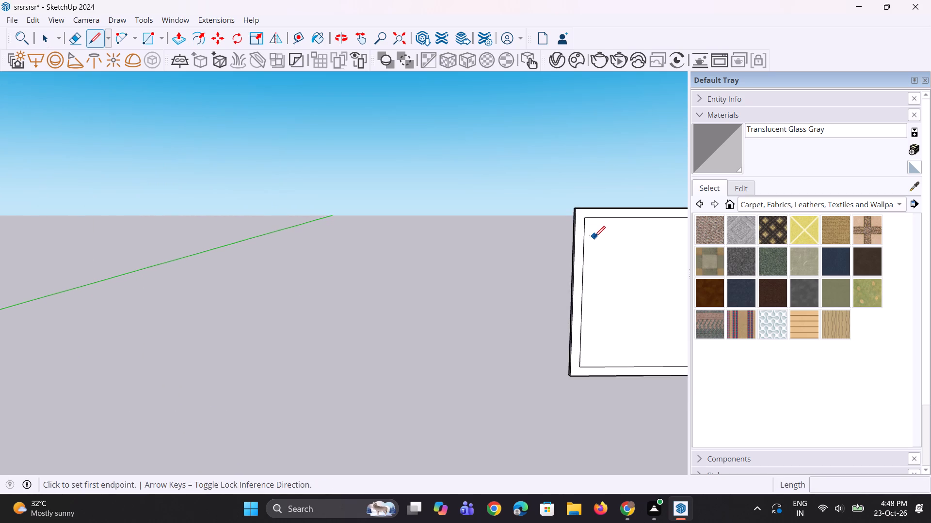
pyautogui.scroll(2, 594, 237)
pyautogui.click(581, 215)
pyautogui.click(572, 217)
pyautogui.press('space')
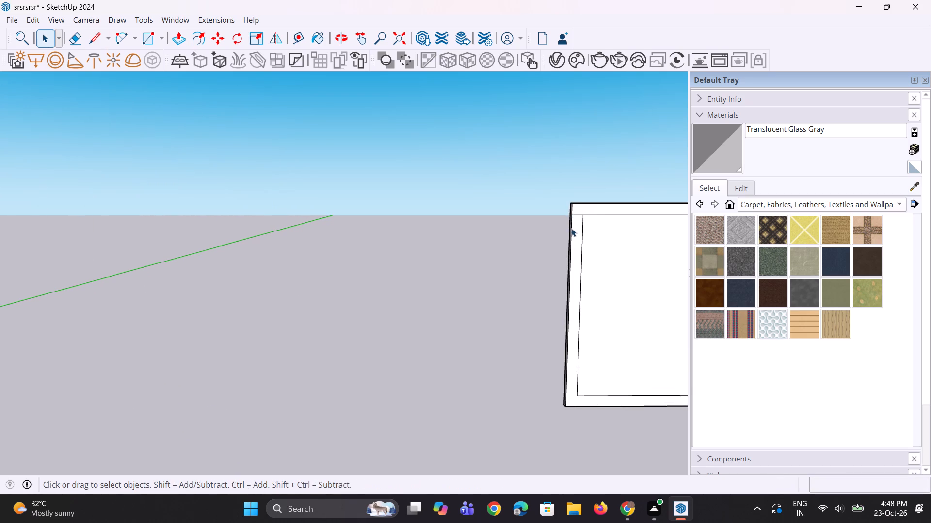
pyautogui.scroll(-3, 571, 228)
pyautogui.scroll(3, 585, 380)
pyautogui.press('l')
pyautogui.scroll(3, 580, 361)
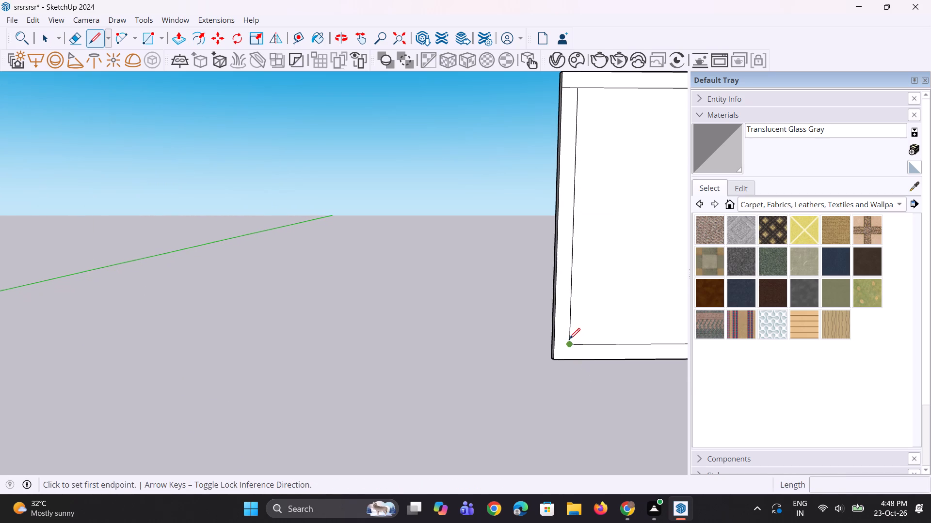
pyautogui.click(567, 341)
pyautogui.click(552, 344)
pyautogui.press('space')
# Copy the vertical border strip about 17' 11/16" to the panel's opposite side and divide the spacing by 3 for evenly spaced mullions.
pyautogui.scroll(-3, 489, 355)
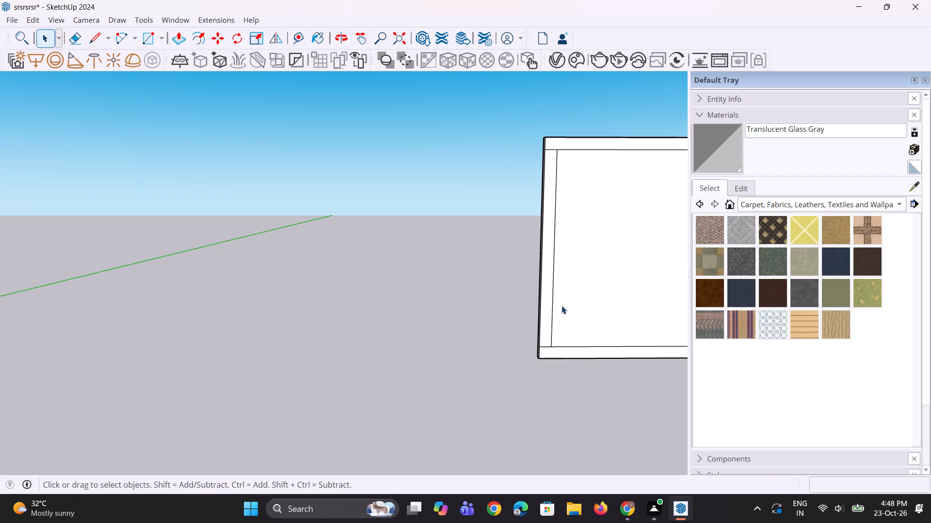
pyautogui.click(544, 317)
pyautogui.scroll(-4, 493, 337)
pyautogui.press('m')
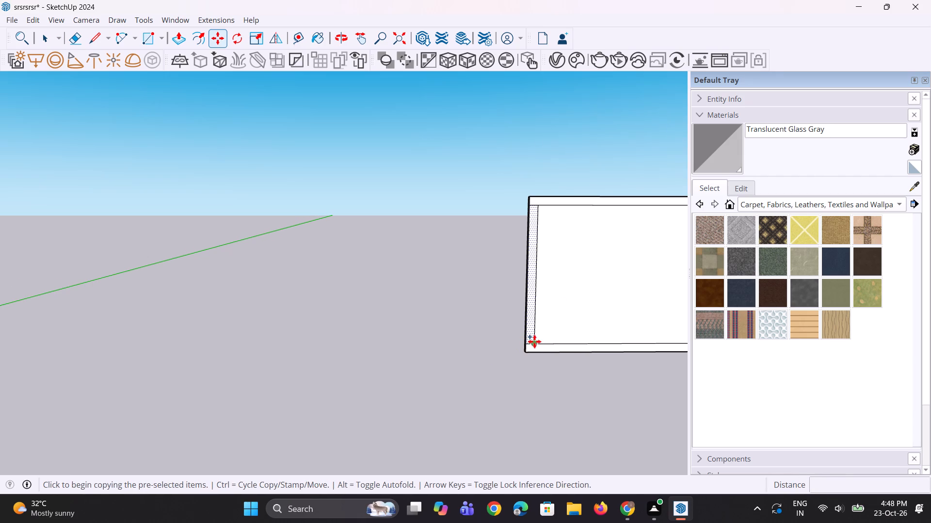
pyautogui.click(525, 343)
pyautogui.scroll(-5, 426, 340)
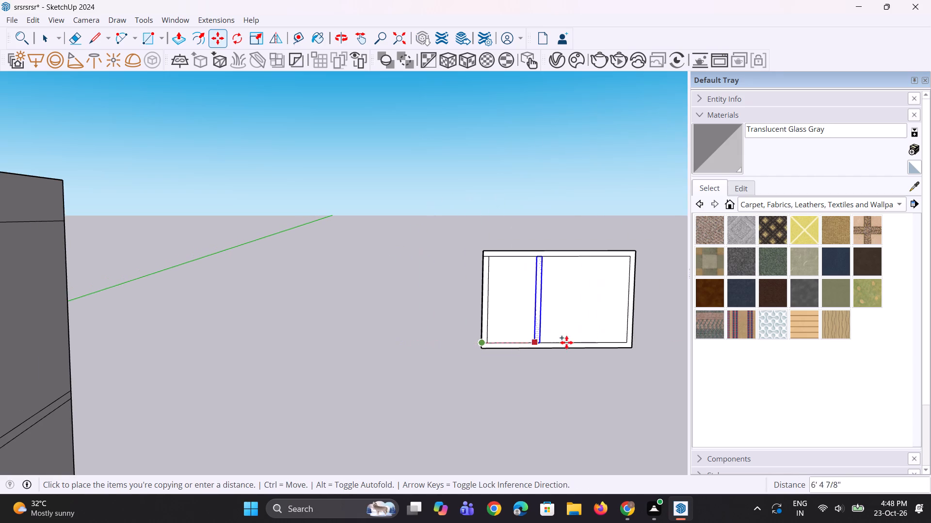
pyautogui.scroll(1, 629, 348)
pyautogui.click(629, 341)
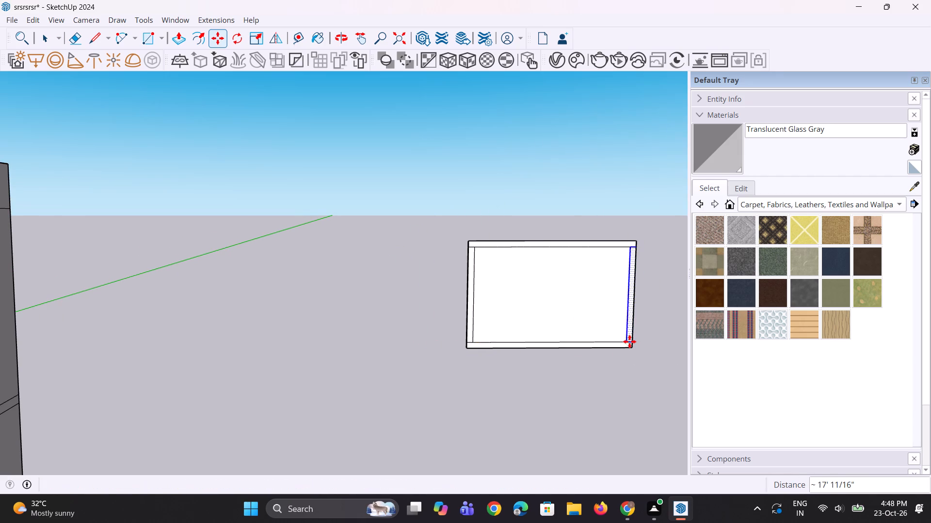
pyautogui.write('/3')
pyautogui.press('Return')
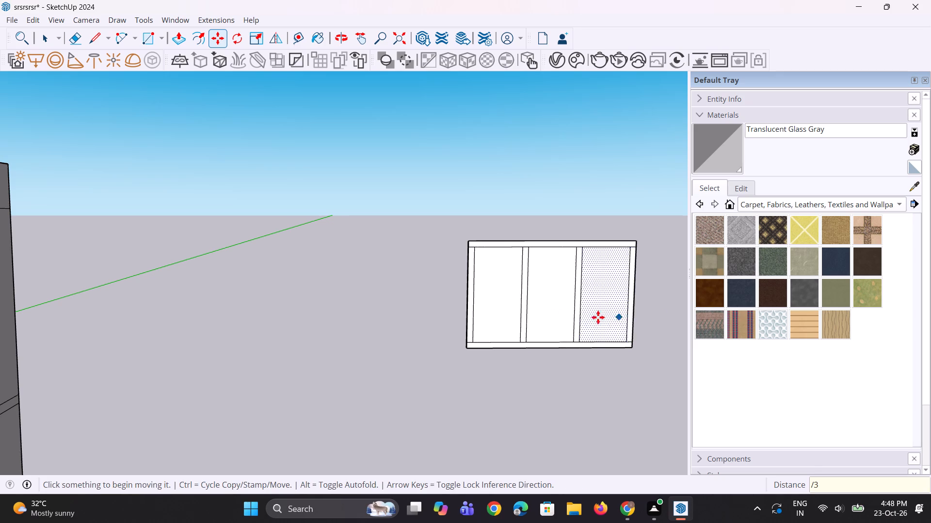
pyautogui.scroll(-4, 555, 317)
pyautogui.press('space')
pyautogui.press('space')
# Erase the short line segments crossing the upper ends of the window's side borders and mullions.
pyautogui.scroll(6, 623, 276)
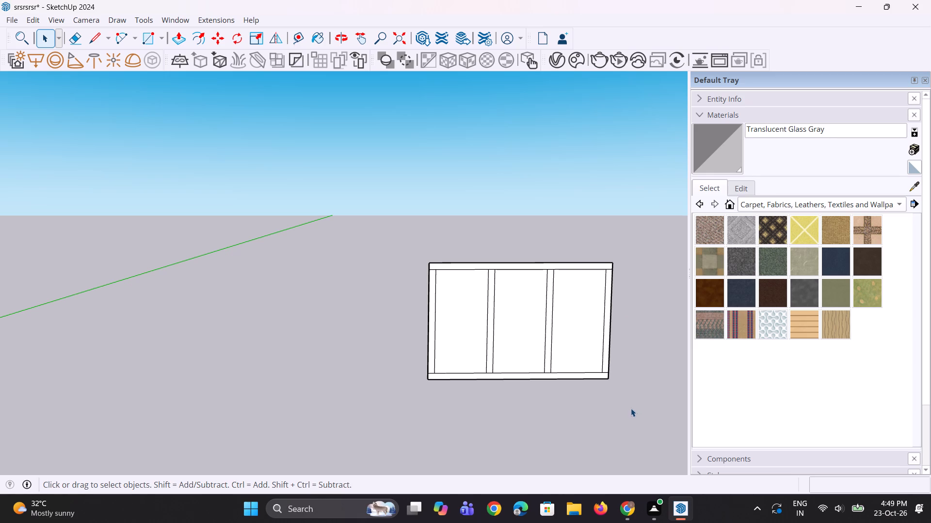
pyautogui.scroll(4, 478, 240)
pyautogui.scroll(9, 365, 311)
pyautogui.press('e')
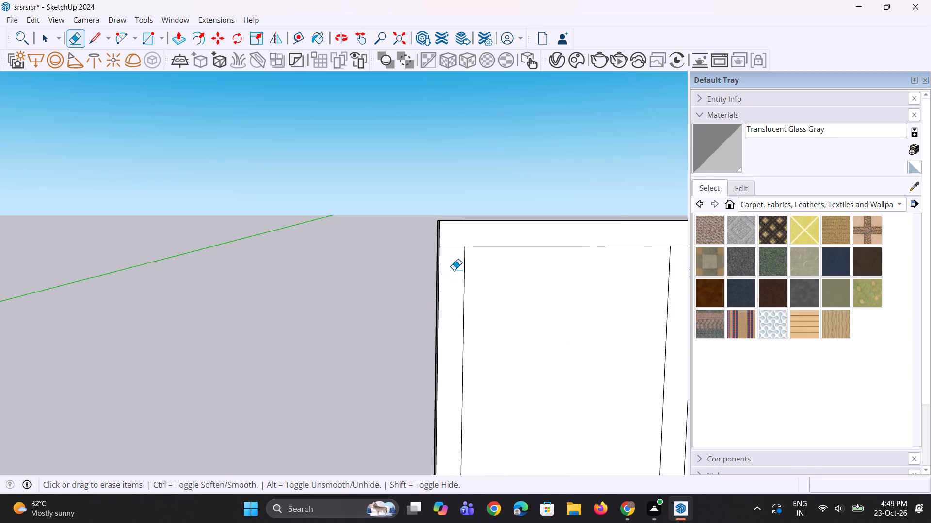
pyautogui.click(452, 247)
pyautogui.scroll(-4, 392, 294)
pyautogui.scroll(2, 546, 268)
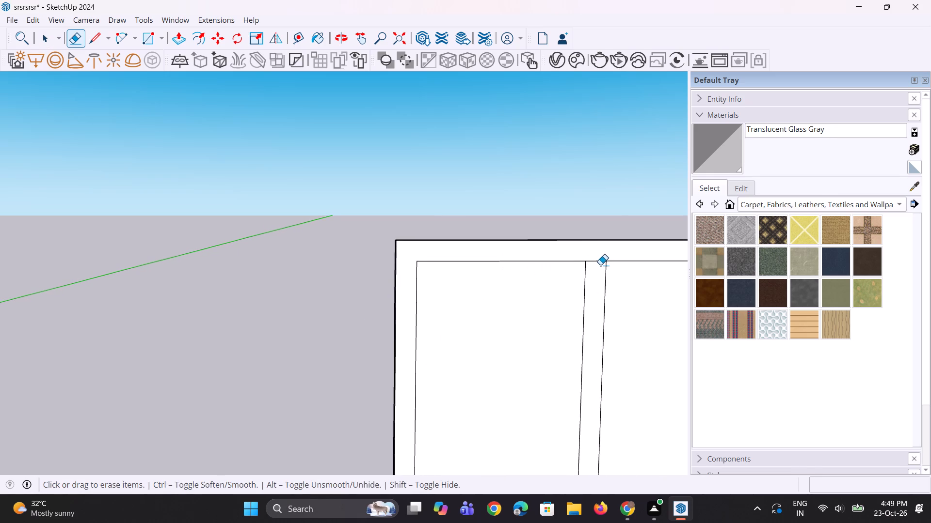
pyautogui.click(600, 260)
pyautogui.scroll(-9, 385, 294)
pyautogui.scroll(3, 585, 274)
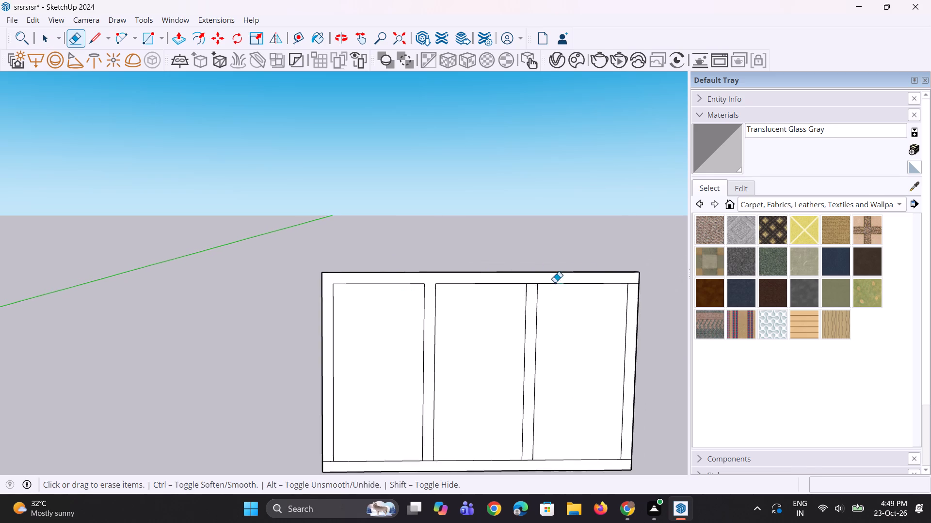
pyautogui.scroll(7, 555, 282)
pyautogui.moveTo(529, 273); pyautogui.dragTo(538, 309)
pyautogui.scroll(-5, 429, 309)
pyautogui.scroll(3, 586, 284)
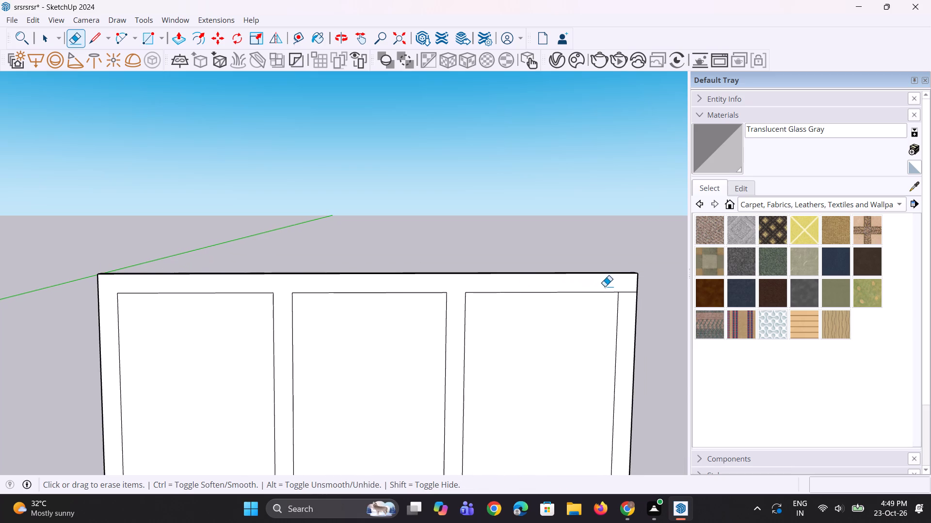
pyautogui.moveTo(624, 291); pyautogui.dragTo(632, 322)
pyautogui.scroll(-9, 569, 283)
# Erase the short line segments crossing the lower ends of the side borders and mullions, keeping the pane edges intact.
pyautogui.scroll(-4, 569, 283)
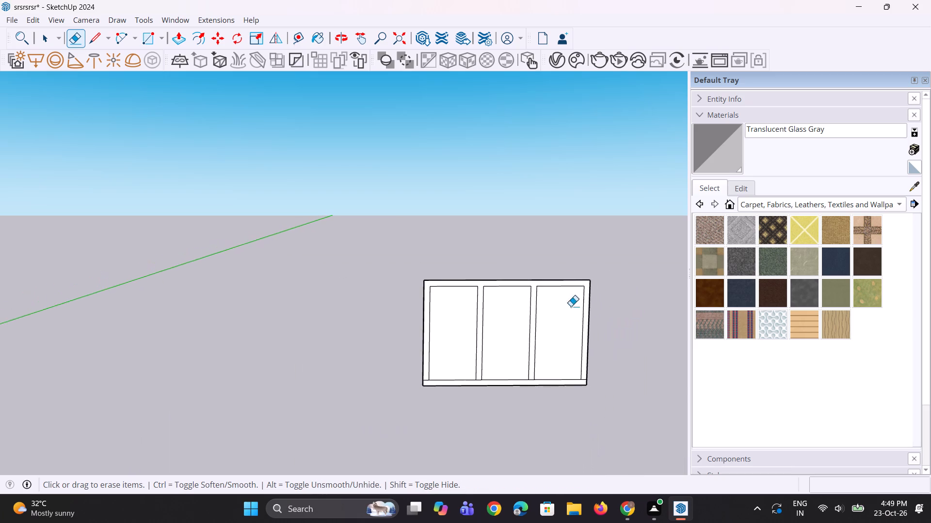
pyautogui.scroll(14, 580, 363)
pyautogui.moveTo(596, 370); pyautogui.dragTo(598, 385)
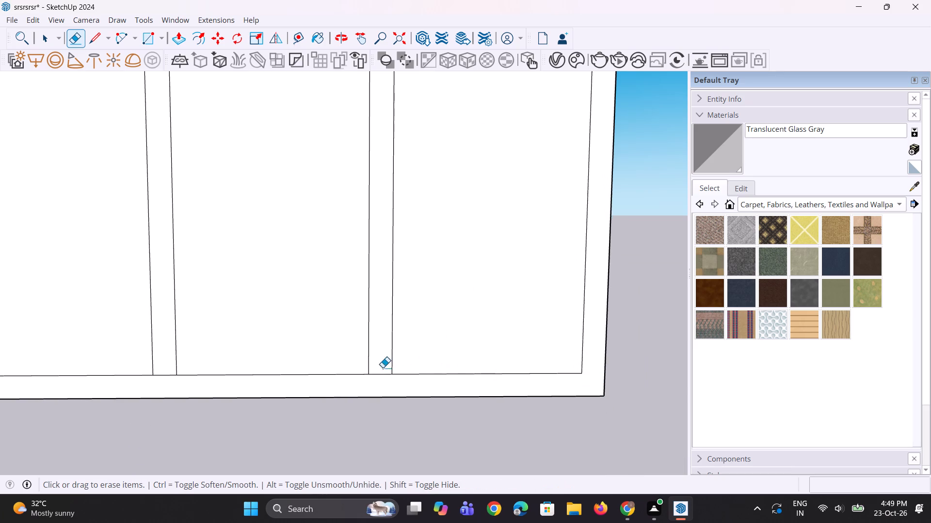
pyautogui.moveTo(386, 371); pyautogui.dragTo(401, 400)
pyautogui.scroll(-4, 487, 358)
pyautogui.hotkey('ctrl', 'z')
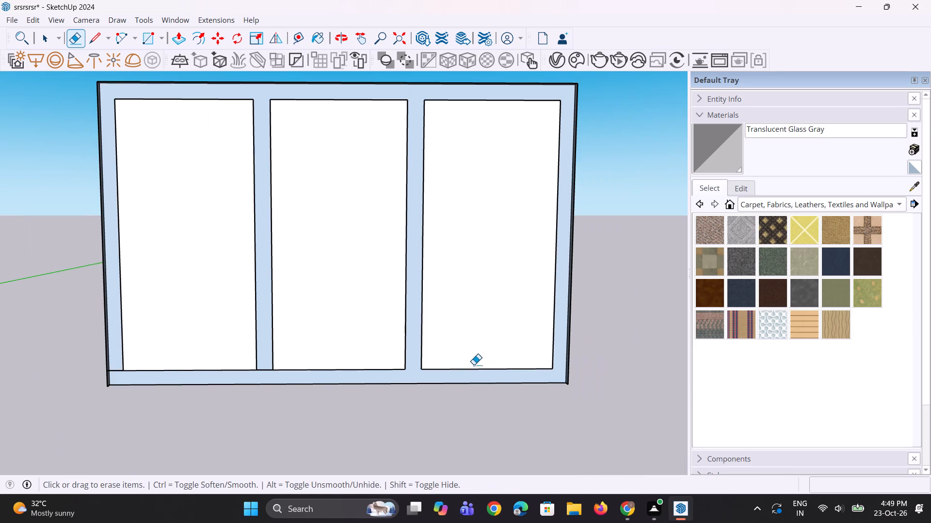
pyautogui.scroll(2, 463, 369)
pyautogui.scroll(4, 414, 369)
pyautogui.moveTo(399, 365); pyautogui.dragTo(400, 377)
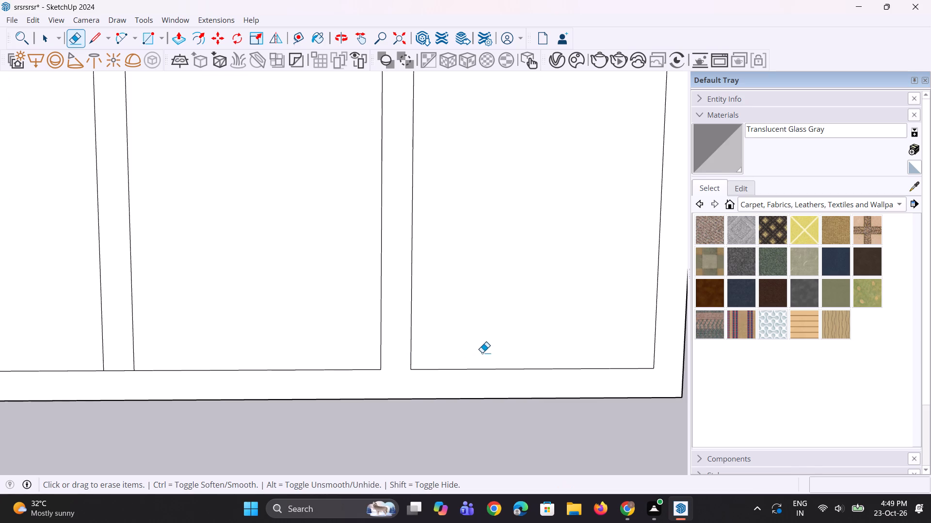
pyautogui.scroll(-7, 482, 353)
pyautogui.scroll(7, 177, 371)
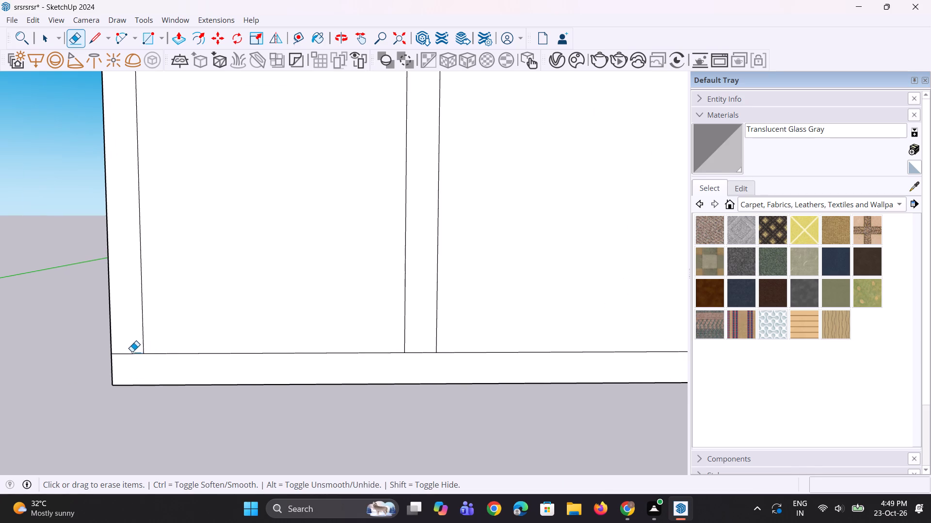
pyautogui.moveTo(131, 352); pyautogui.dragTo(131, 368)
pyautogui.moveTo(418, 349); pyautogui.dragTo(418, 368)
pyautogui.scroll(-3, 418, 368)
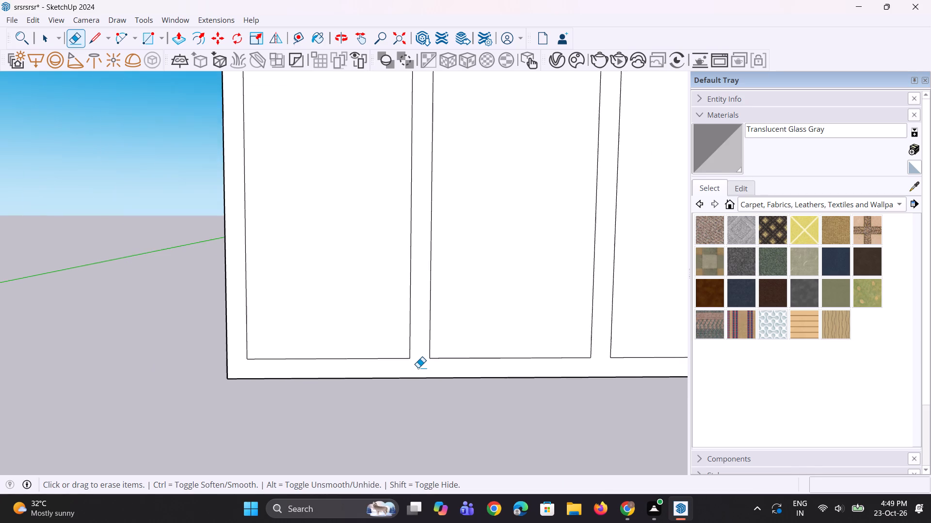
pyautogui.scroll(-12, 418, 368)
# Extrude the merged window frame face outward by about 6 1/16" and clear the selection.
pyautogui.moveTo(428, 369); pyautogui.dragTo(373, 371, button='middle')
pyautogui.scroll(3, 416, 376)
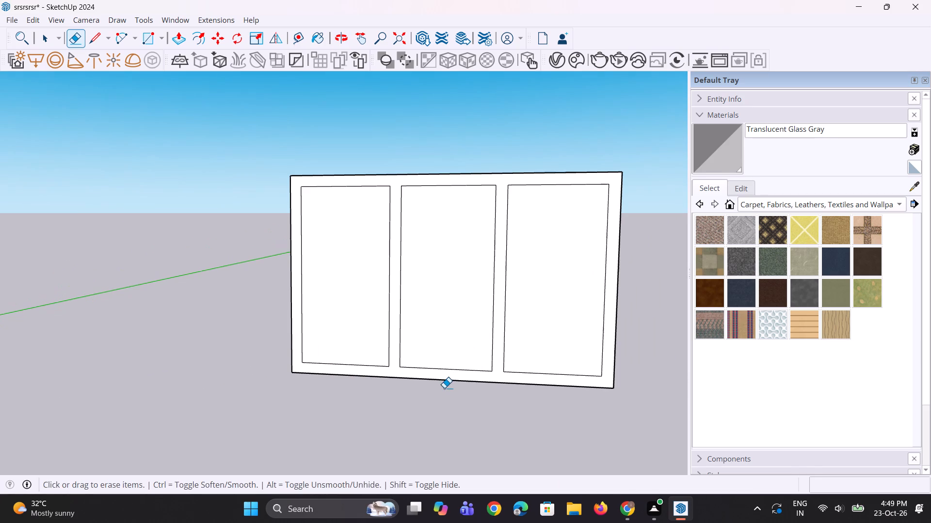
pyautogui.press('p')
pyautogui.click(487, 372)
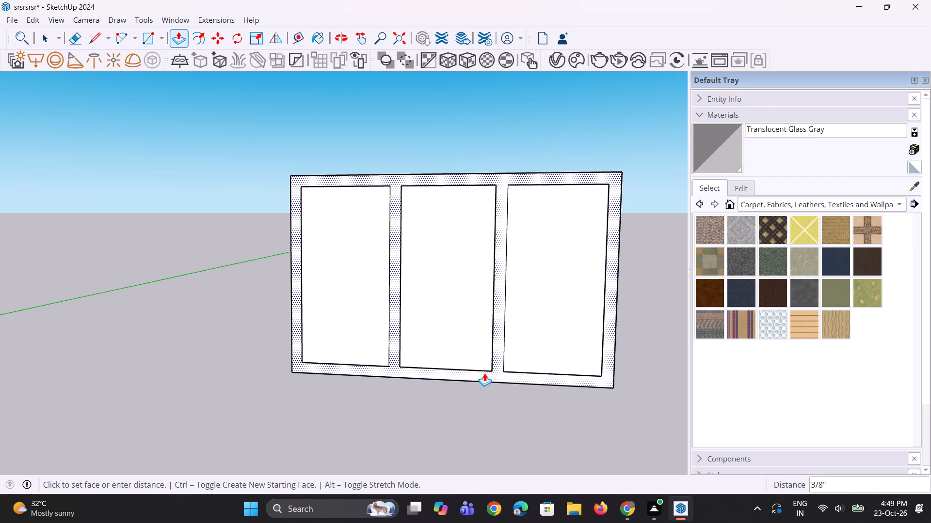
pyautogui.click(479, 375)
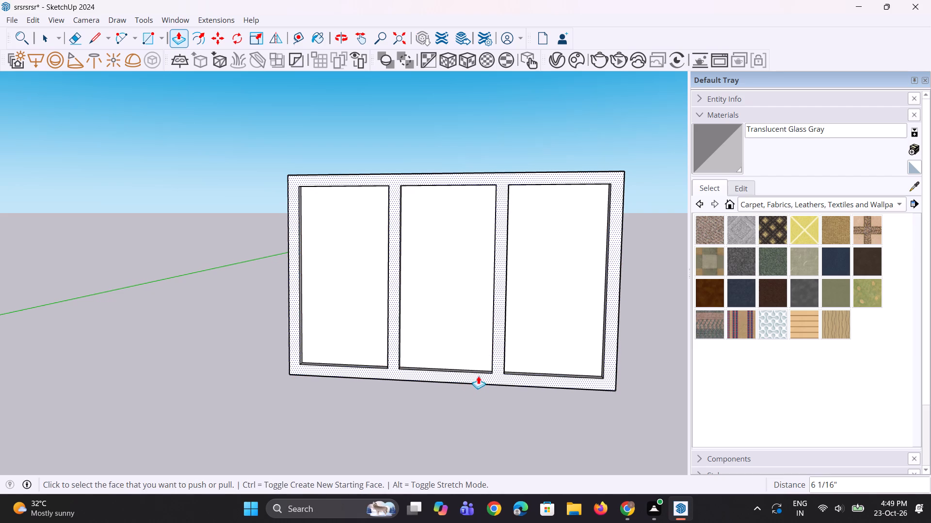
pyautogui.press('space')
pyautogui.press('space')
pyautogui.click(392, 415)
pyautogui.press('space')
pyautogui.click(392, 415)
# Paint the three window panes with Translucent Glass Gray, including the reverse side of the glass.
pyautogui.moveTo(704, 158); pyautogui.dragTo(702, 165)
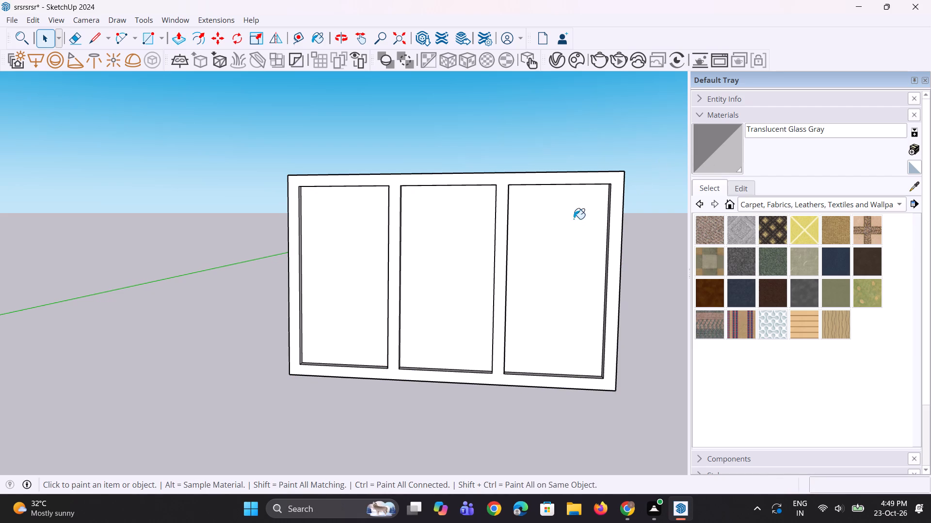
pyautogui.click(532, 260)
pyautogui.click(451, 272)
pyautogui.click(332, 282)
pyautogui.scroll(-5, 341, 347)
pyautogui.scroll(1, 586, 347)
pyautogui.moveTo(586, 347); pyautogui.dragTo(545, 353, button='middle')
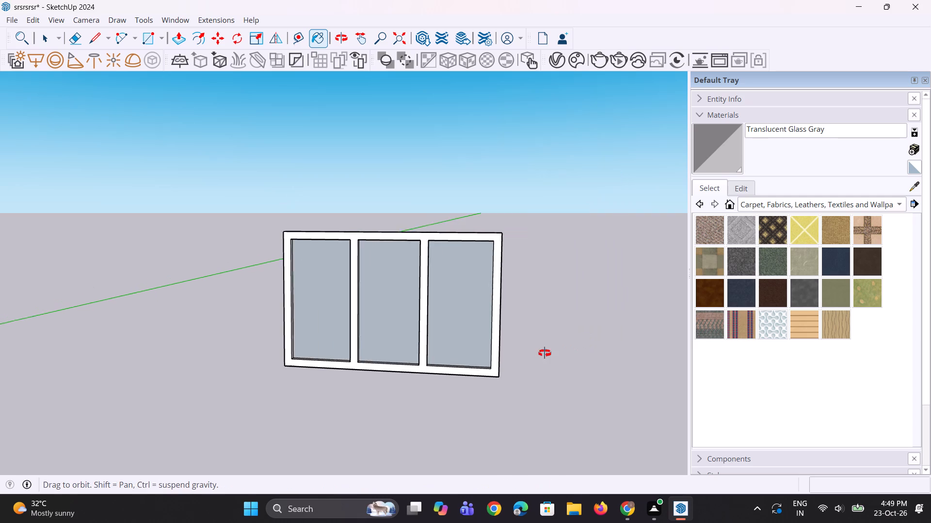
pyautogui.moveTo(545, 353); pyautogui.dragTo(117, 358, button='middle')
pyautogui.click(298, 329)
# Paint the window frame's front face with the Wood Board Cork material from the Wood collection.
pyautogui.moveTo(209, 361); pyautogui.dragTo(415, 370, button='middle')
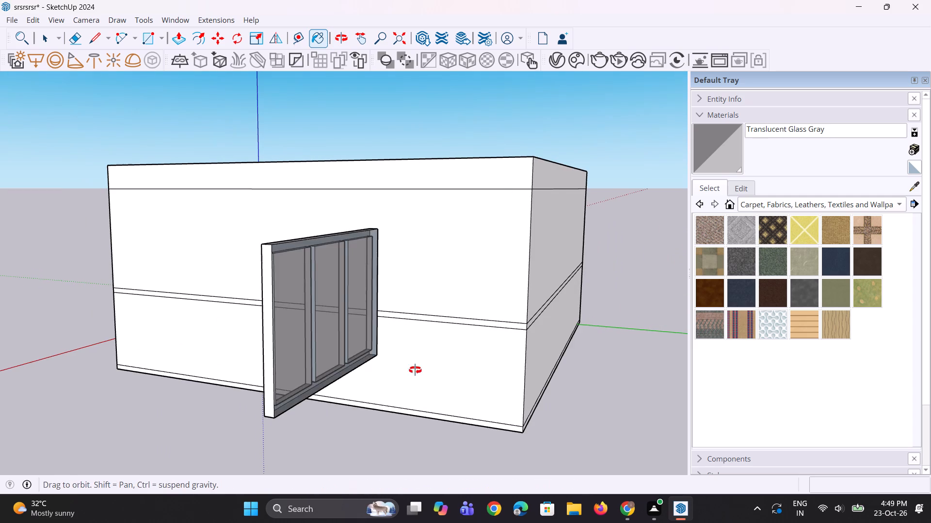
pyautogui.moveTo(415, 370); pyautogui.dragTo(570, 374, button='middle')
pyautogui.scroll(-10, 334, 370)
pyautogui.moveTo(484, 376); pyautogui.dragTo(573, 367, button='middle')
pyautogui.scroll(8, 536, 311)
pyautogui.scroll(6, 685, 315)
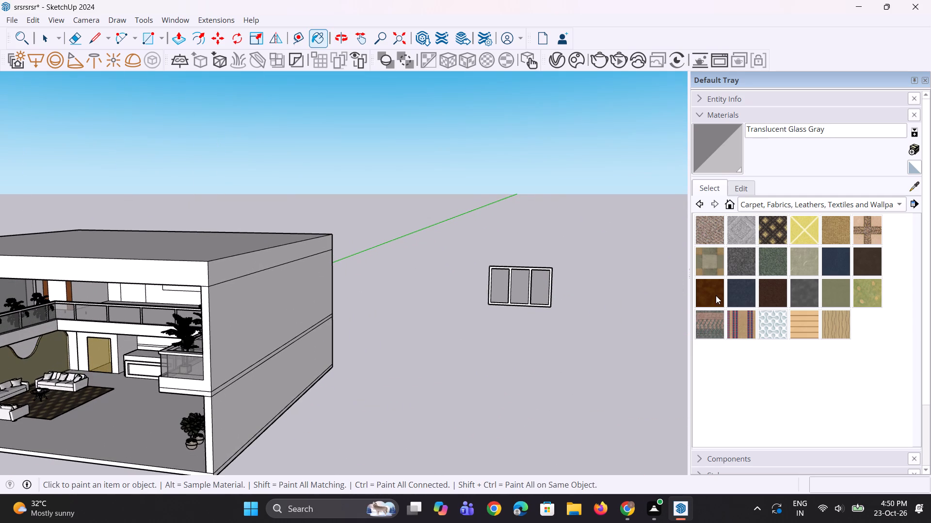
pyautogui.scroll(1, 711, 291)
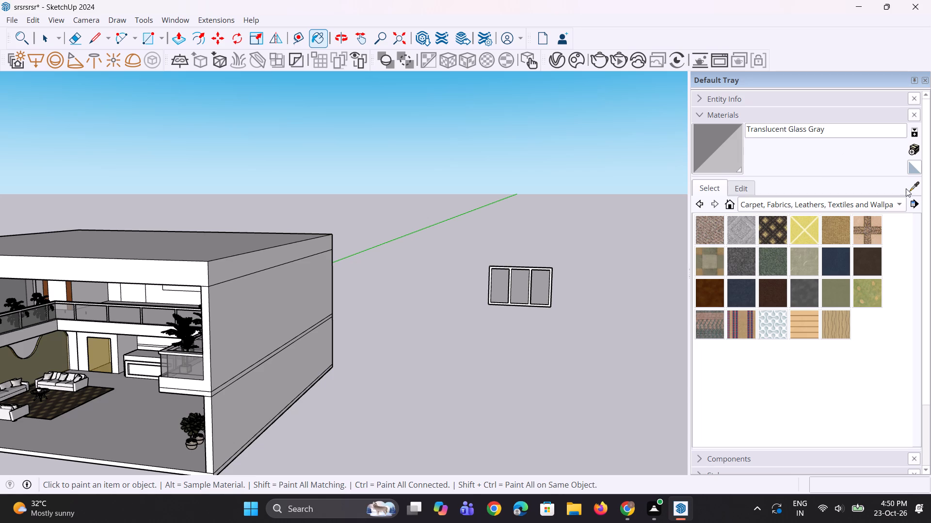
pyautogui.click(914, 188)
pyautogui.scroll(-3, 461, 422)
pyautogui.scroll(2, 105, 386)
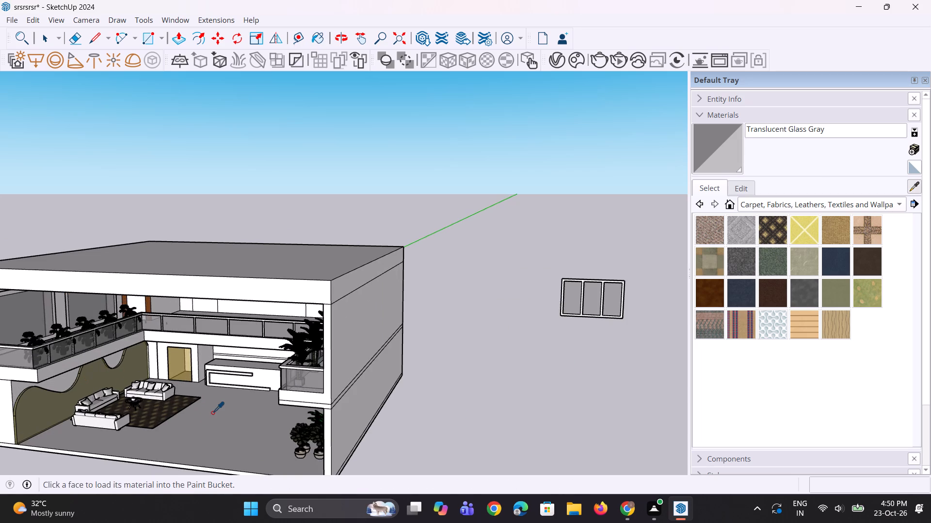
pyautogui.scroll(-4, 214, 413)
pyautogui.click(792, 202)
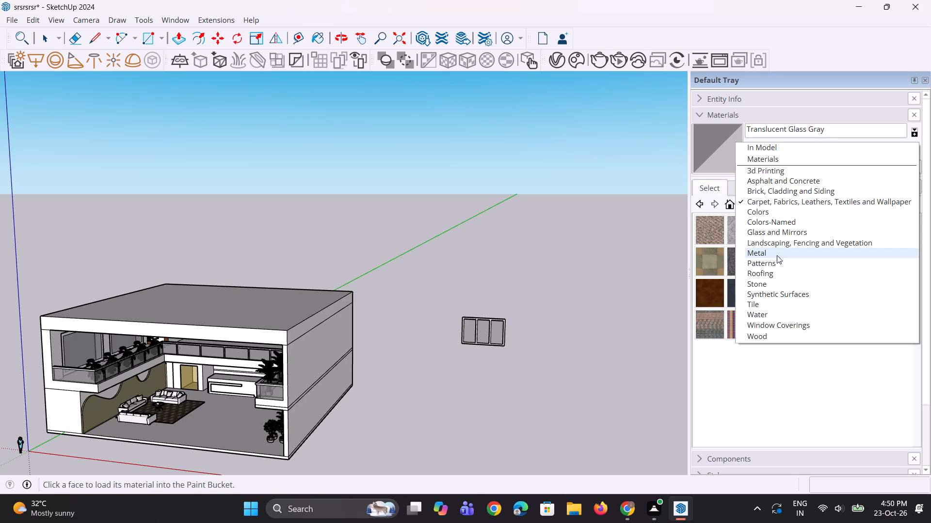
pyautogui.click(770, 335)
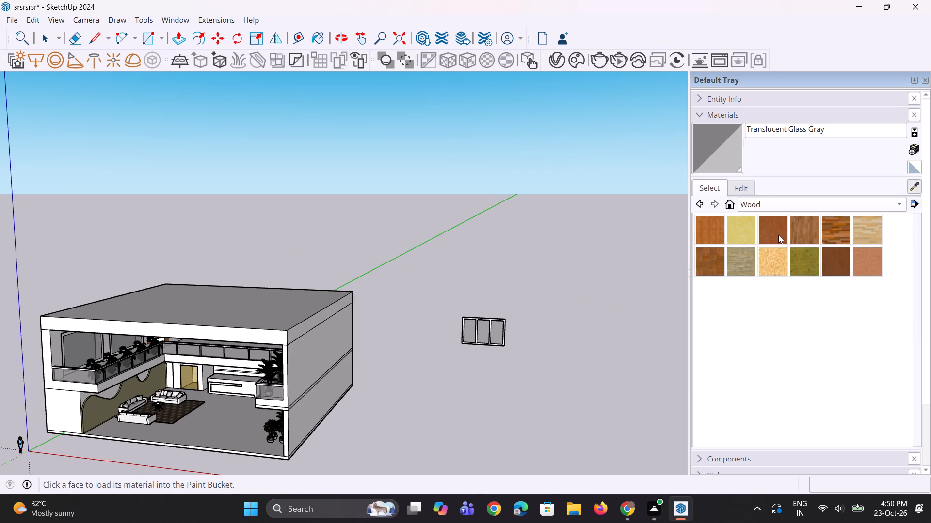
pyautogui.click(752, 233)
pyautogui.scroll(9, 529, 375)
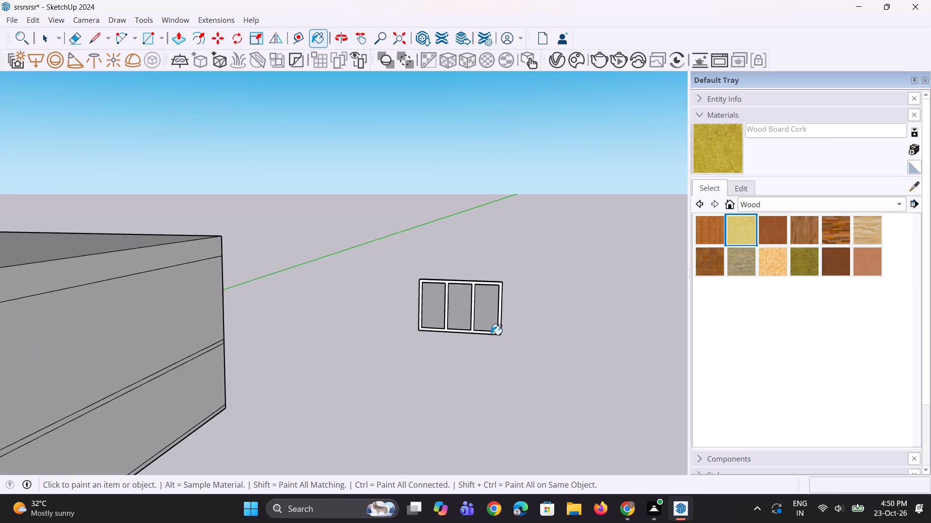
pyautogui.scroll(6, 491, 335)
pyautogui.click(494, 335)
pyautogui.scroll(-3, 497, 345)
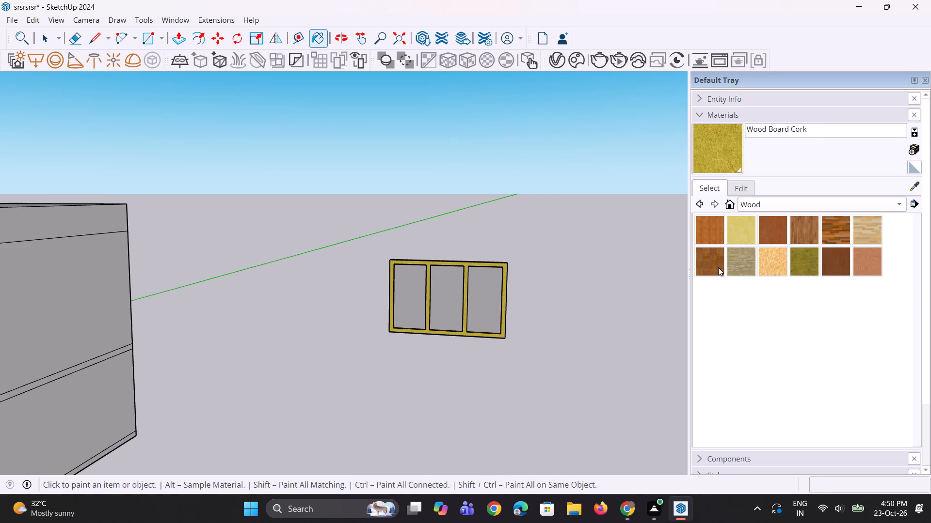
# Darken the Wood Board Cork material's colour slightly and set its opacity to 67.
pyautogui.click(740, 185)
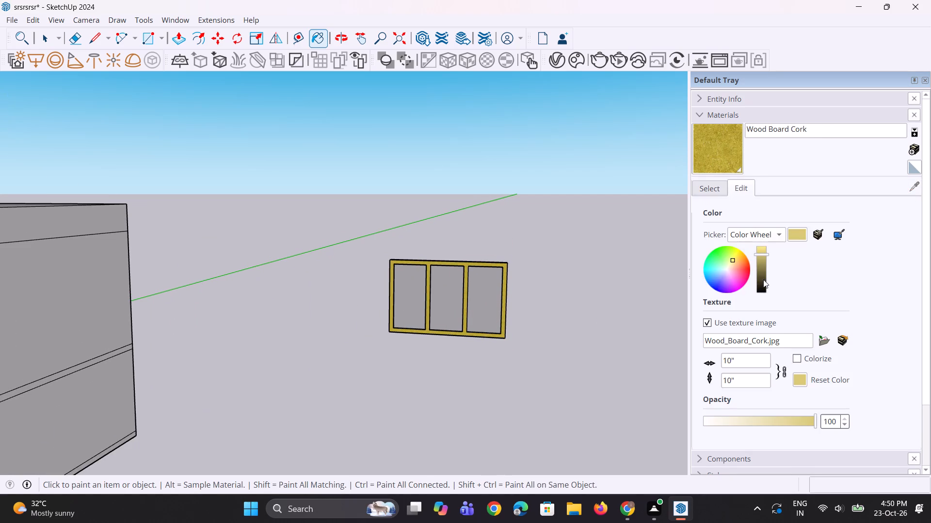
pyautogui.moveTo(761, 255); pyautogui.dragTo(760, 249)
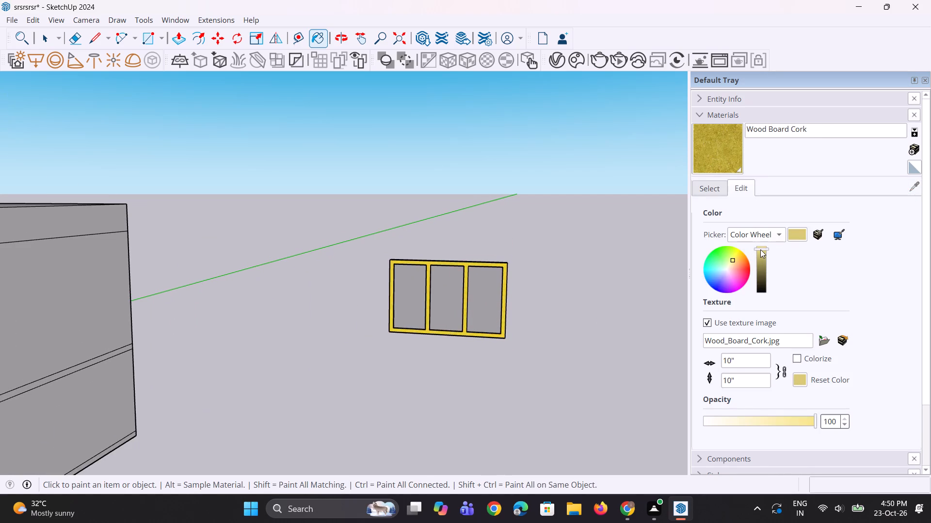
pyautogui.moveTo(760, 249); pyautogui.dragTo(760, 263)
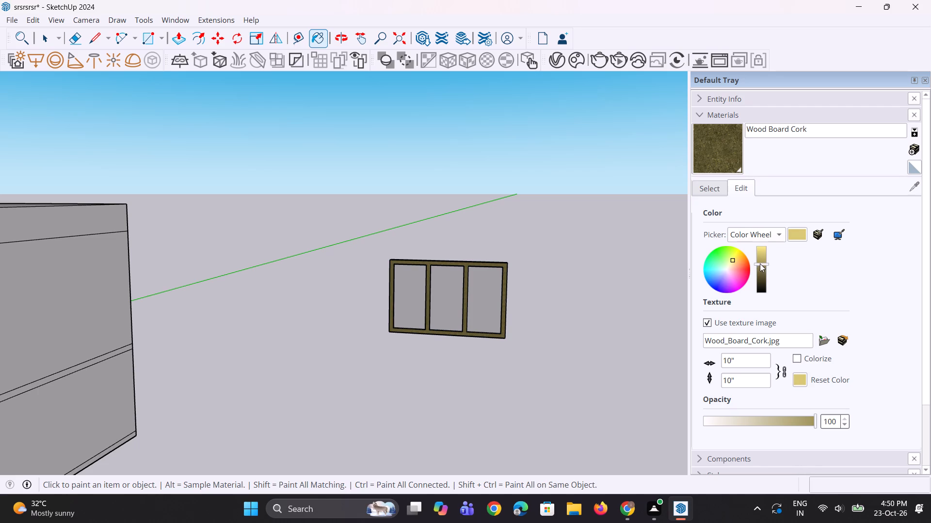
pyautogui.moveTo(760, 263); pyautogui.dragTo(758, 261)
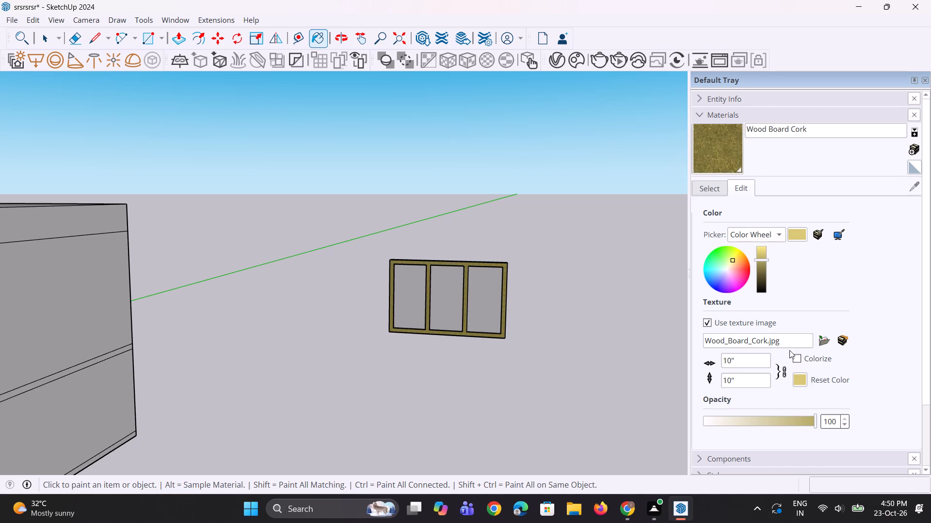
pyautogui.moveTo(813, 418); pyautogui.dragTo(781, 415)
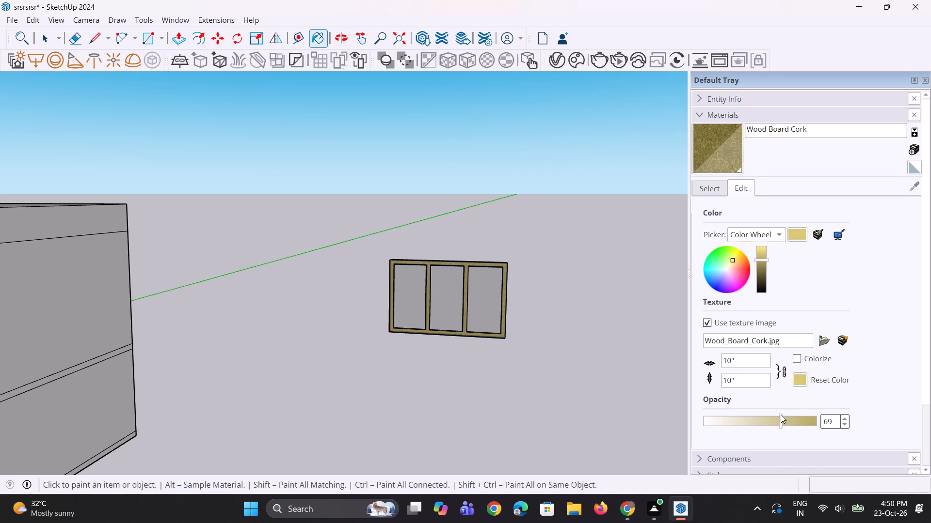
pyautogui.moveTo(781, 415); pyautogui.dragTo(777, 414)
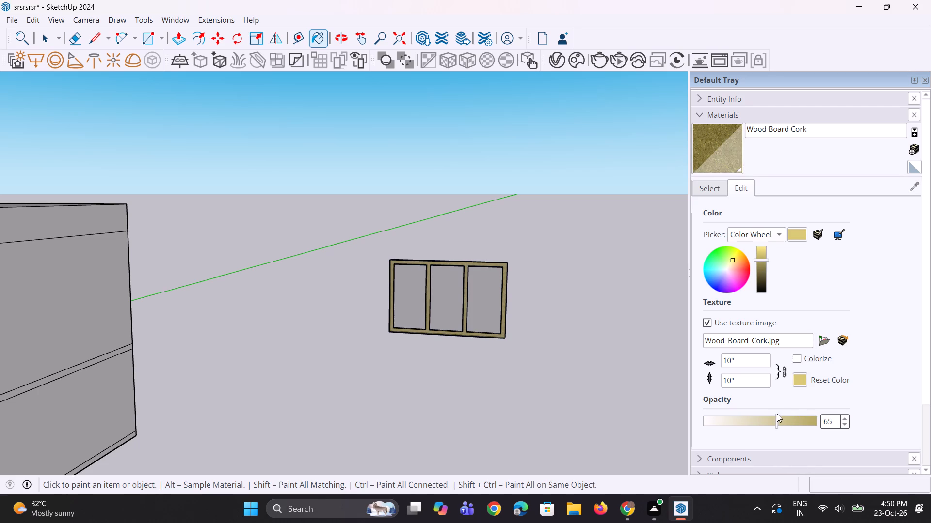
pyautogui.moveTo(777, 414); pyautogui.dragTo(779, 414)
pyautogui.scroll(-4, 459, 333)
pyautogui.moveTo(459, 333); pyautogui.dragTo(538, 299, button='middle')
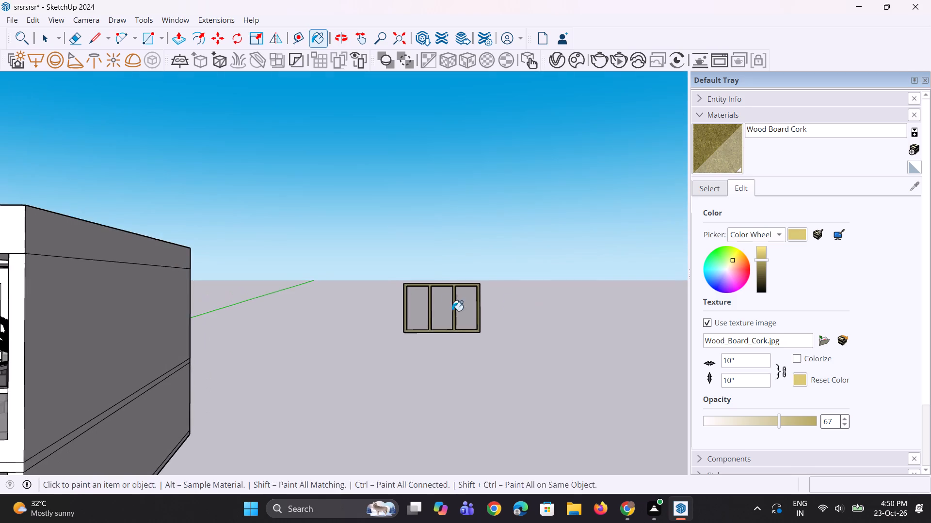
# Select the complete three-pane window and make it a group.
pyautogui.press('space')
pyautogui.scroll(3, 427, 308)
pyautogui.press('space')
pyautogui.moveTo(357, 256); pyautogui.dragTo(535, 375)
pyautogui.rightClick(495, 325)
pyautogui.click(541, 197)
# Push the central rectangle on the upper back wall inward by about 16' 8 7/8" to form the window recess.
pyautogui.scroll(-5, 544, 400)
pyautogui.scroll(1, 558, 390)
pyautogui.scroll(-9, 561, 385)
pyautogui.scroll(1, 257, 392)
pyautogui.moveTo(257, 392); pyautogui.dragTo(258, 369, button='middle')
pyautogui.scroll(2, 181, 369)
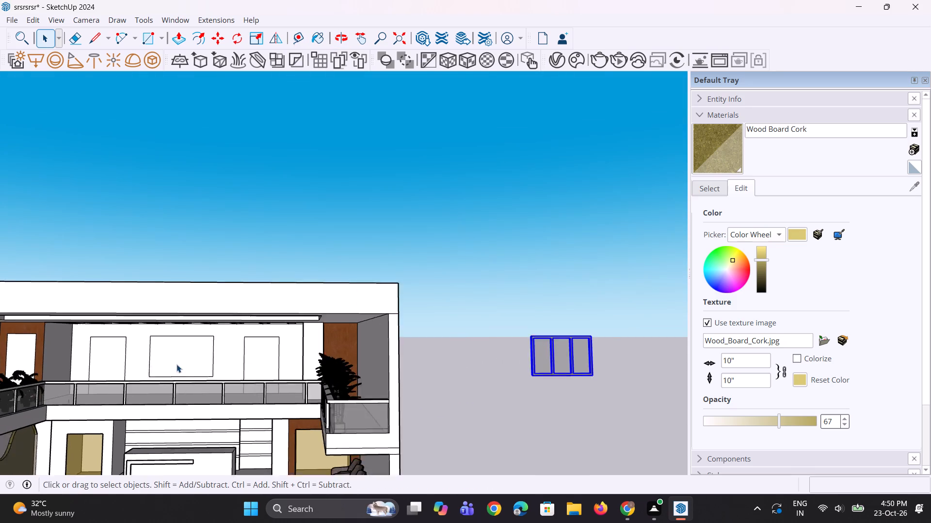
pyautogui.click(177, 364)
pyautogui.press('p')
pyautogui.click(177, 364)
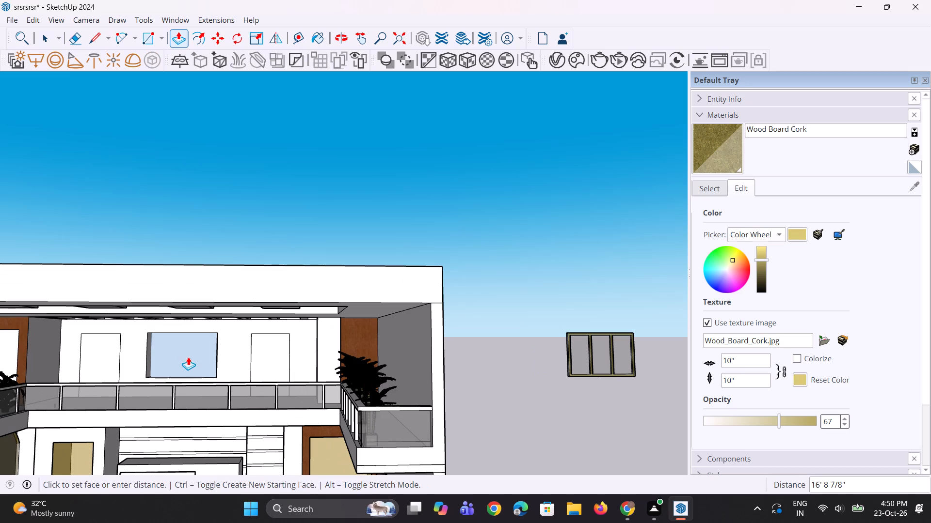
pyautogui.click(188, 357)
# Move the grouped three-pane window about 108' 10 3/8" from outside the building into the recess on the upper back wall.
pyautogui.moveTo(188, 366); pyautogui.dragTo(173, 411, button='middle')
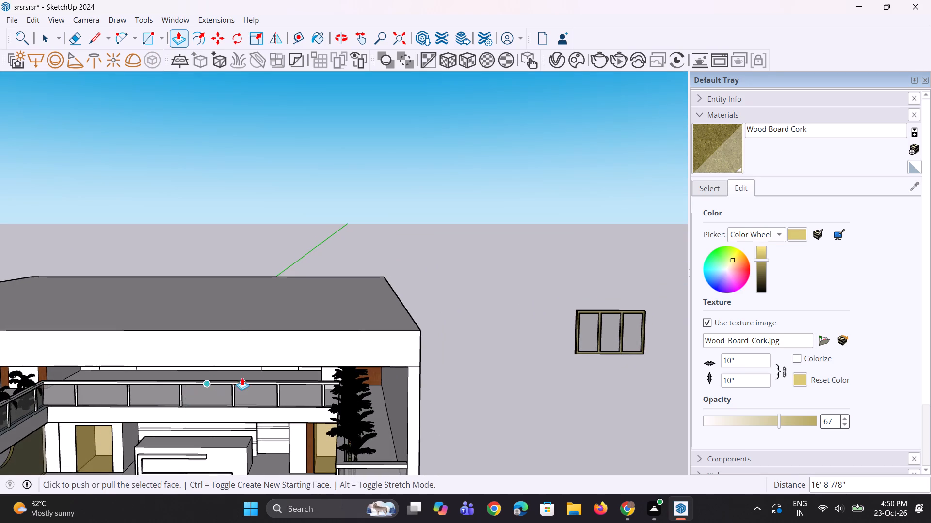
pyautogui.press('space')
pyautogui.press('space')
pyautogui.click(587, 356)
pyautogui.scroll(-1, 514, 350)
pyautogui.press('m')
pyautogui.click(637, 352)
pyautogui.scroll(-4, 628, 386)
pyautogui.scroll(2, 346, 401)
pyautogui.moveTo(333, 396); pyautogui.dragTo(323, 345, button='middle')
pyautogui.scroll(4, 323, 352)
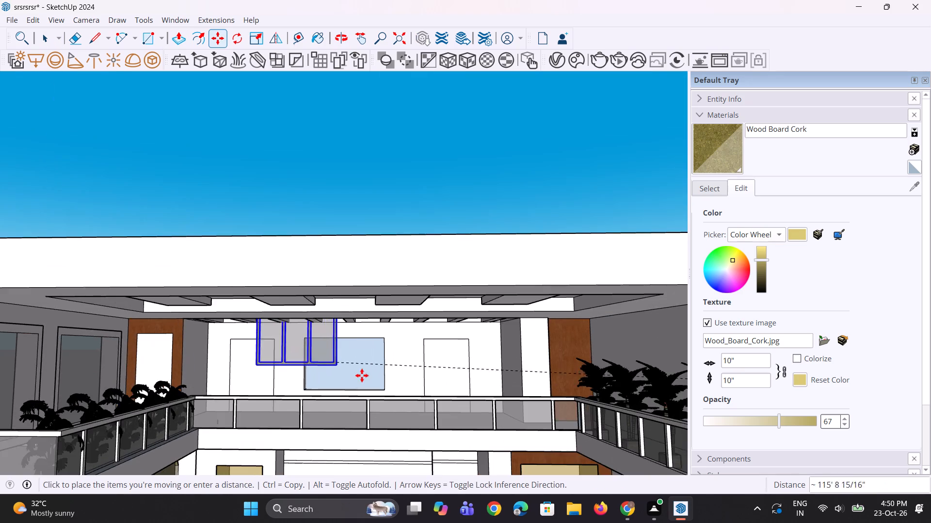
pyautogui.scroll(7, 362, 375)
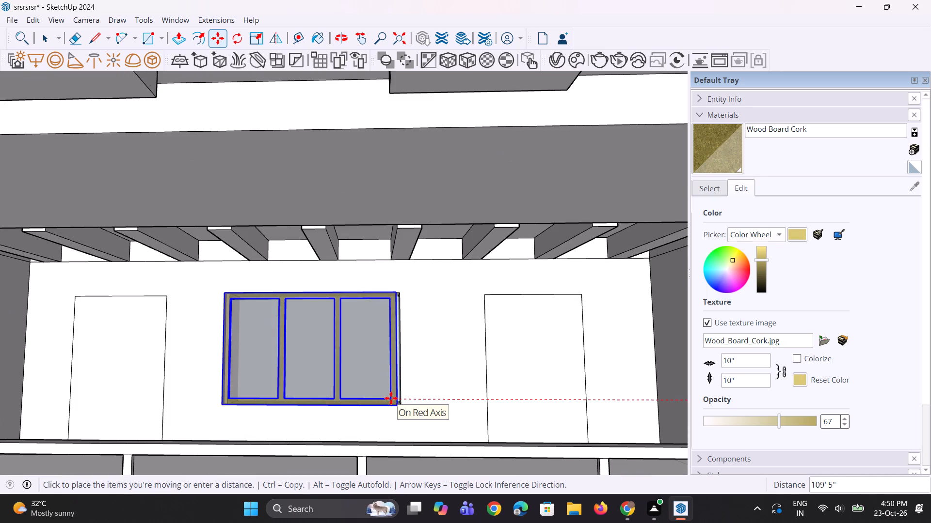
pyautogui.moveTo(397, 400); pyautogui.dragTo(397, 404, button='middle')
pyautogui.click(397, 400)
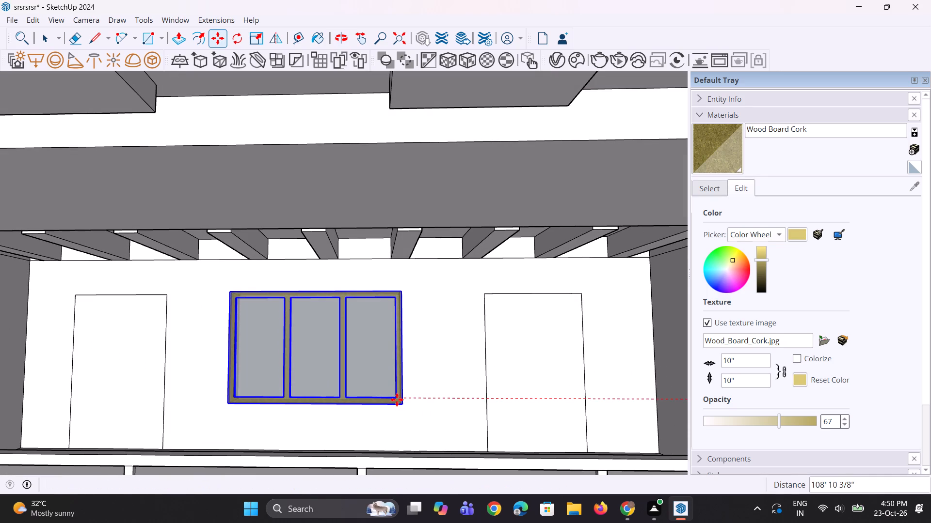
# Nudge the window group by about 4 3/8" and 7 3/4" to seat its frame in the wall opening.
pyautogui.moveTo(390, 406); pyautogui.dragTo(288, 409, button='middle')
pyautogui.scroll(6, 415, 411)
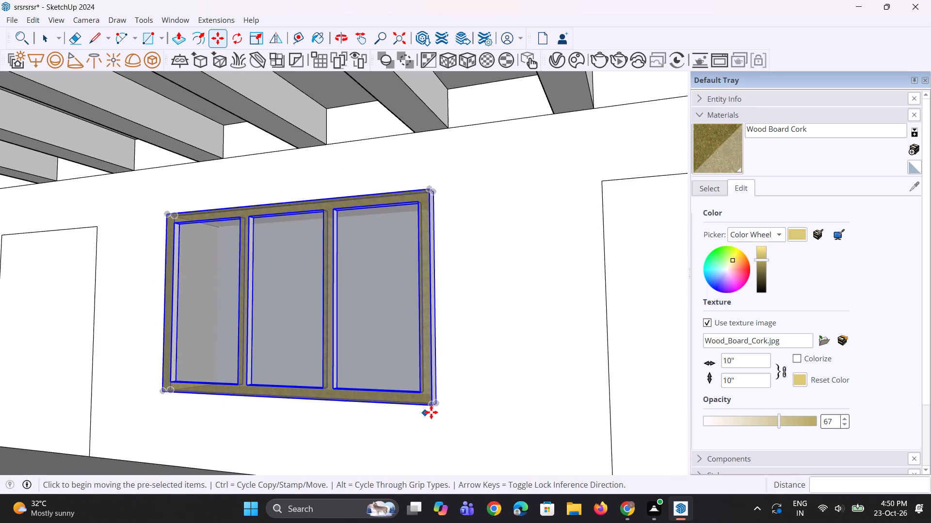
pyautogui.click(428, 406)
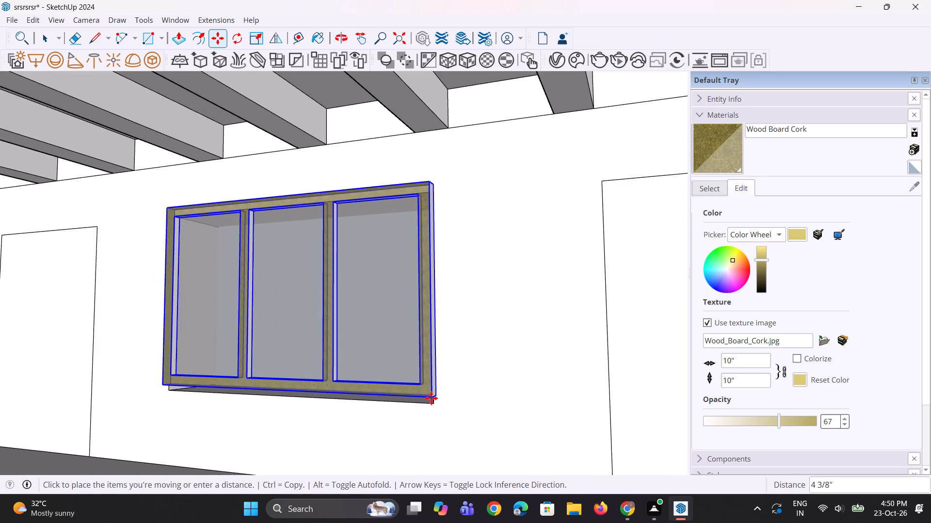
pyautogui.click(430, 400)
pyautogui.moveTo(425, 414); pyautogui.dragTo(480, 406, button='middle')
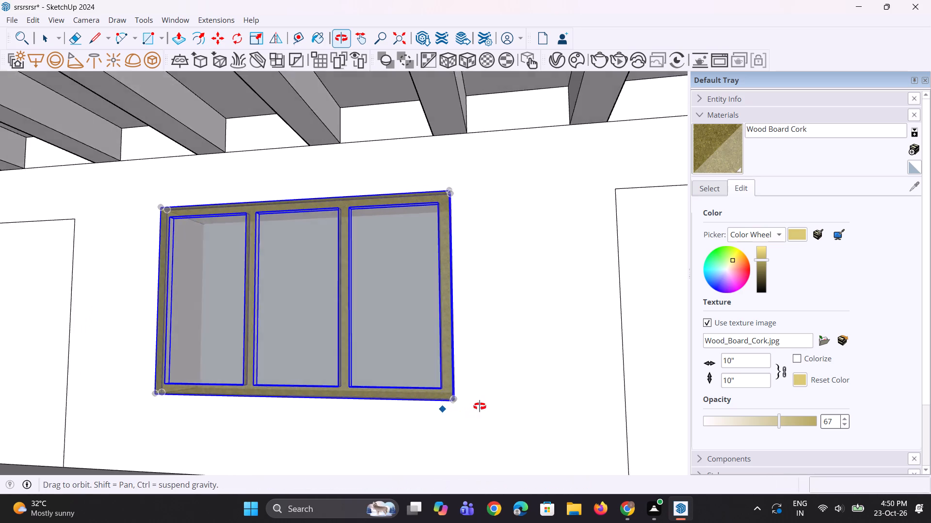
pyautogui.moveTo(480, 406); pyautogui.dragTo(497, 404, button='middle')
pyautogui.scroll(6, 446, 397)
pyautogui.moveTo(446, 397); pyautogui.dragTo(377, 446, button='middle')
pyautogui.click(386, 458)
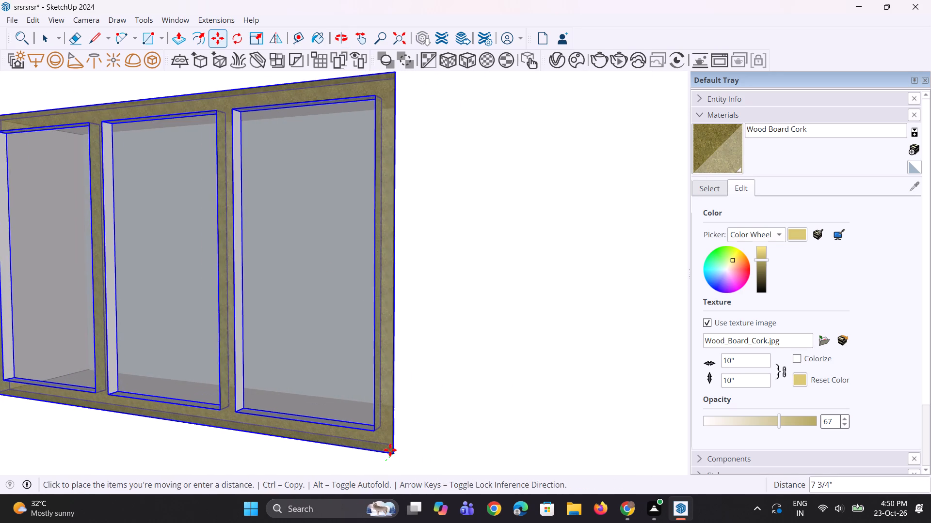
pyautogui.click(390, 450)
pyautogui.moveTo(382, 451); pyautogui.dragTo(449, 436, button='middle')
pyautogui.scroll(1, 454, 421)
# Deselect the window and review its placement within the whole two-storey interior.
pyautogui.scroll(-16, 448, 421)
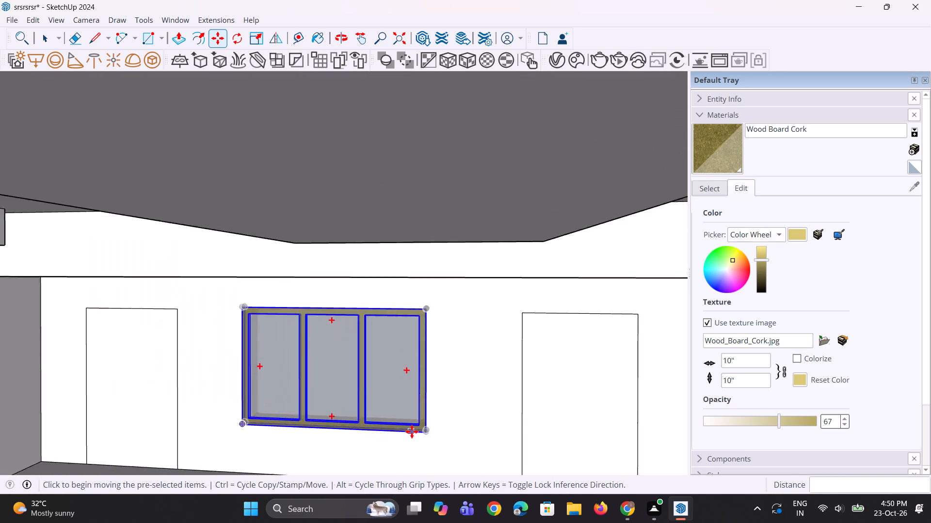
pyautogui.scroll(-4, 412, 431)
pyautogui.scroll(-20, 412, 431)
pyautogui.scroll(-18, 412, 431)
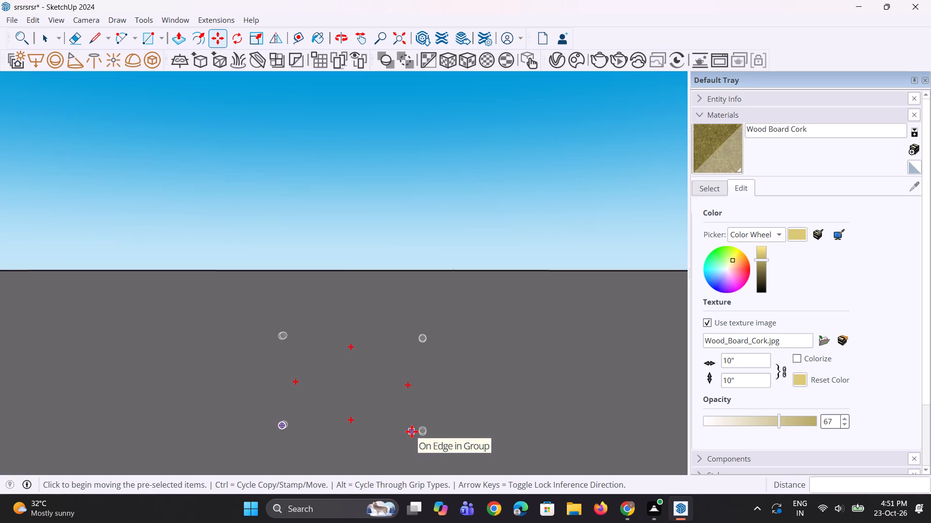
pyautogui.scroll(-3, 412, 431)
pyautogui.press('space')
pyautogui.press('space')
pyautogui.click(575, 259)
pyautogui.scroll(-6, 316, 186)
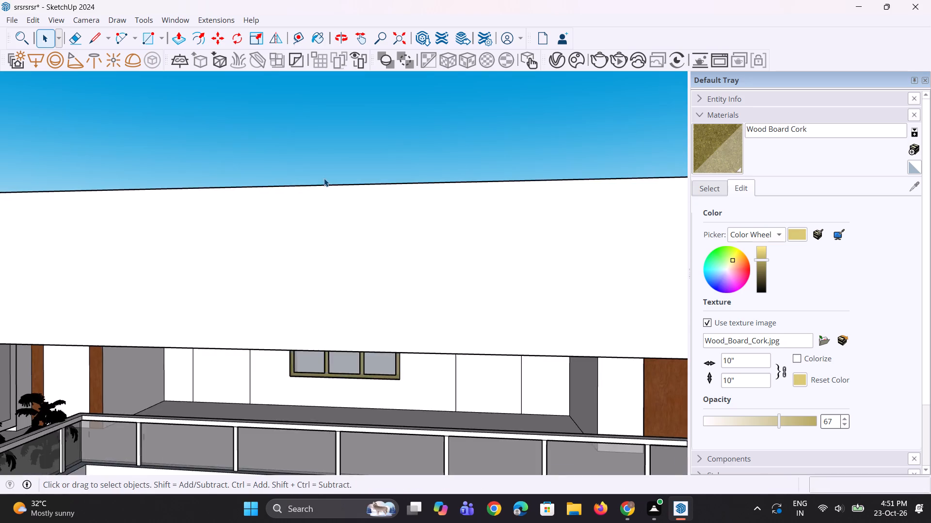
pyautogui.scroll(-6, 324, 178)
pyautogui.moveTo(327, 268); pyautogui.dragTo(355, 284, button='middle')
pyautogui.scroll(-5, 357, 276)
pyautogui.moveTo(356, 308); pyautogui.dragTo(358, 282, button='middle')
pyautogui.scroll(4, 313, 281)
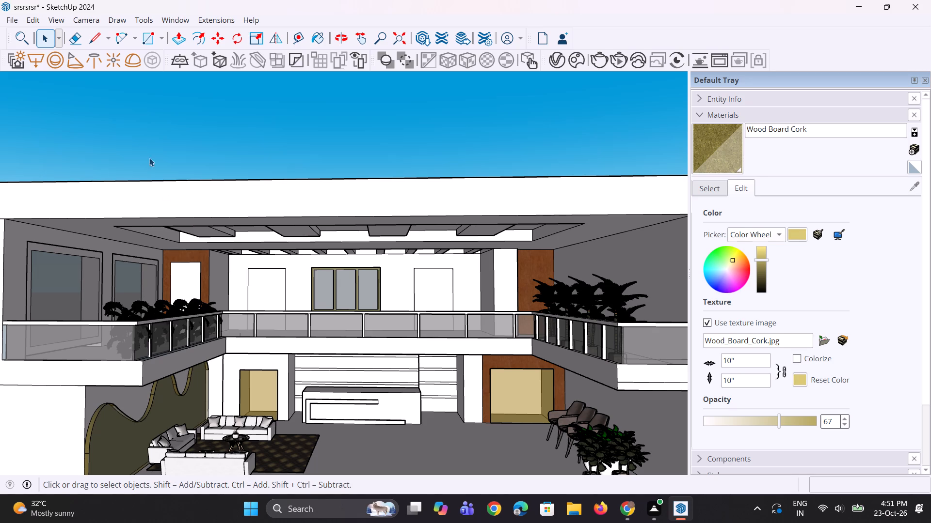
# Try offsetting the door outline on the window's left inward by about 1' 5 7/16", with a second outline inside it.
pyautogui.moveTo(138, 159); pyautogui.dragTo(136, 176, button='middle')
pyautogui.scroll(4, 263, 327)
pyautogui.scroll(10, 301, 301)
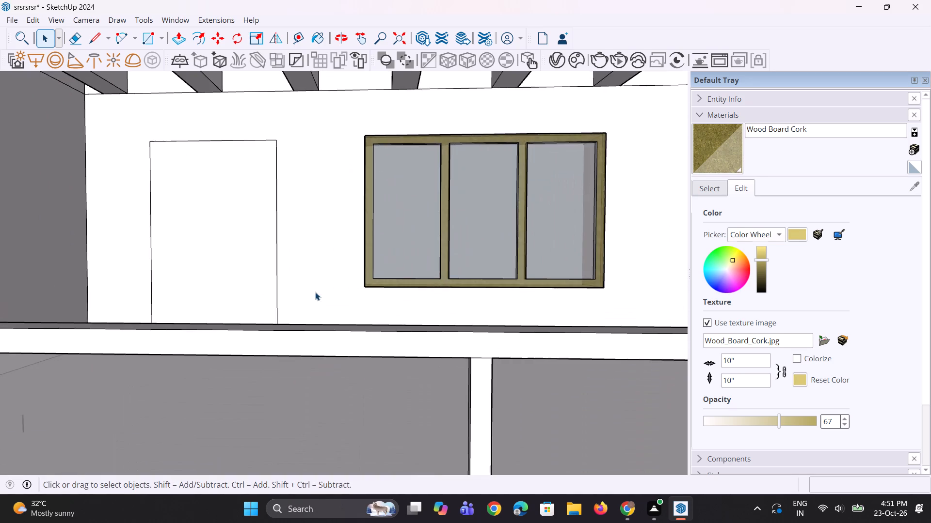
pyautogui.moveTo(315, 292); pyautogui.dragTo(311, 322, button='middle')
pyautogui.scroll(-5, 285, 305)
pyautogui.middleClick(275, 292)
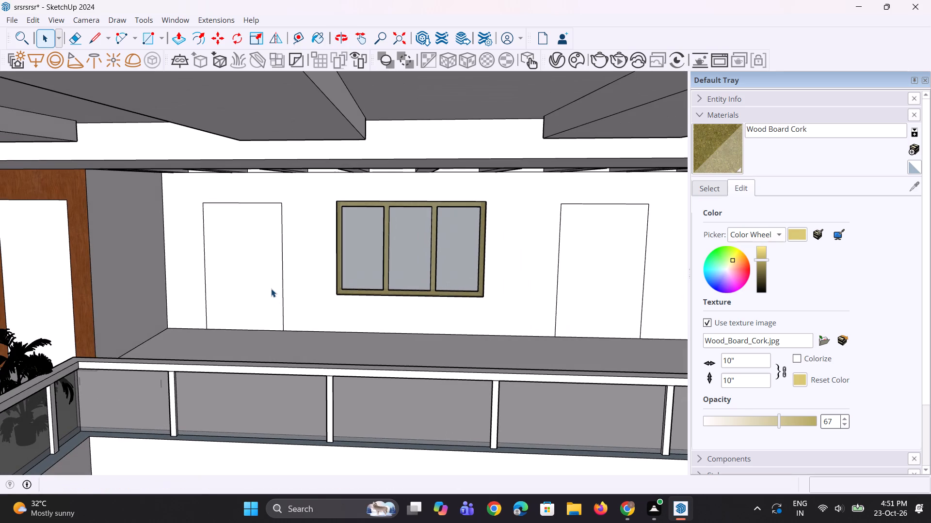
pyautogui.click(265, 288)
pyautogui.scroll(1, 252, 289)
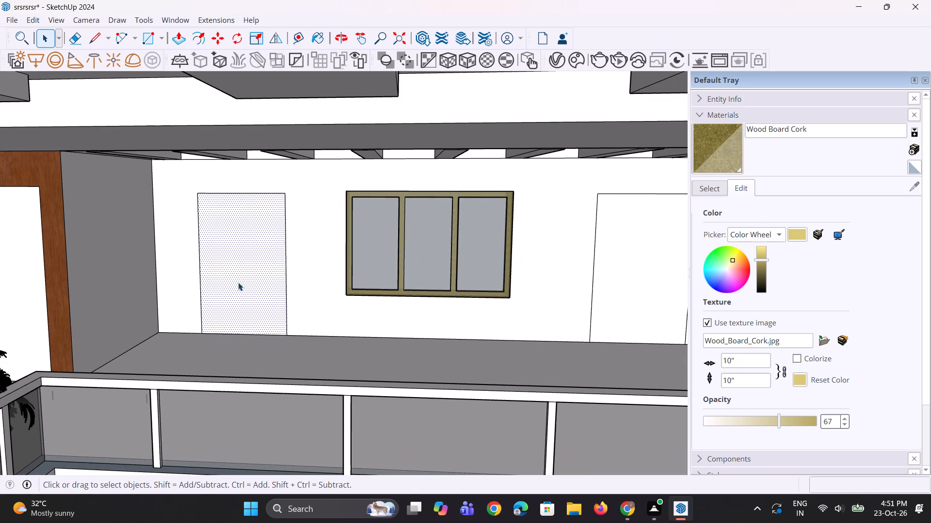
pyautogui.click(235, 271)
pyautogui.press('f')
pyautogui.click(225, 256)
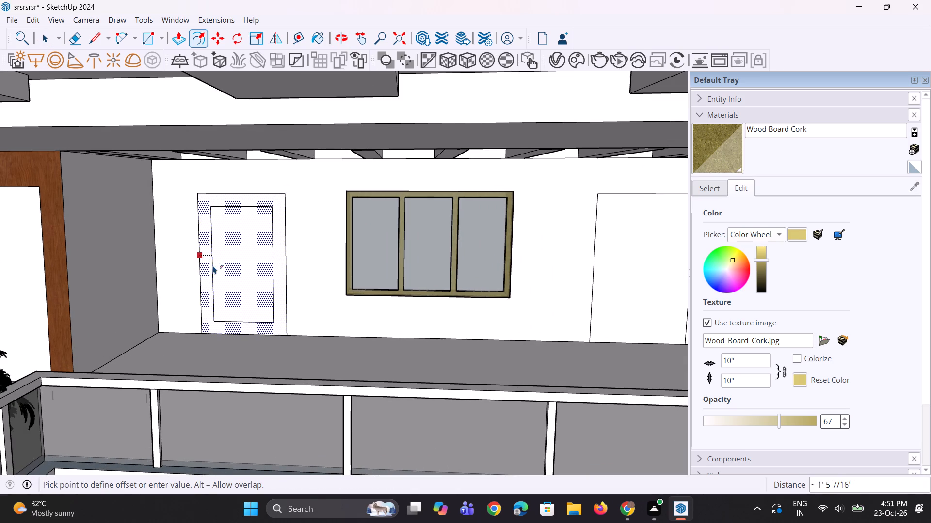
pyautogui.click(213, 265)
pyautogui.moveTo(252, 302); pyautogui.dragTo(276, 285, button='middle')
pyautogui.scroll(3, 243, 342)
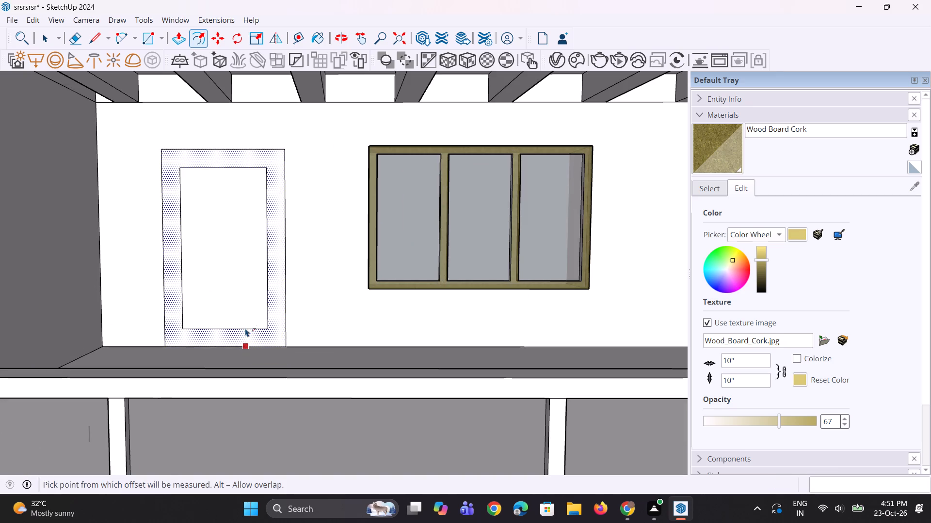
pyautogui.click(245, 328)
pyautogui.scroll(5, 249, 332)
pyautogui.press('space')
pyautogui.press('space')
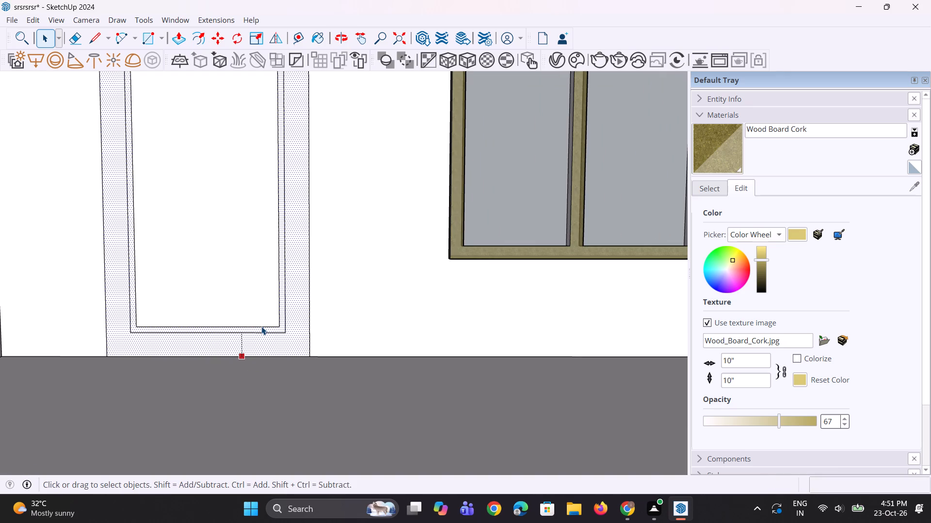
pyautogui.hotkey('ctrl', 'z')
# Offset the door outline on the window's left inward by about 1' 7 1/4" to form its frame.
pyautogui.keyDown('ctrl'); pyautogui.click(261, 326); pyautogui.keyUp('ctrl')
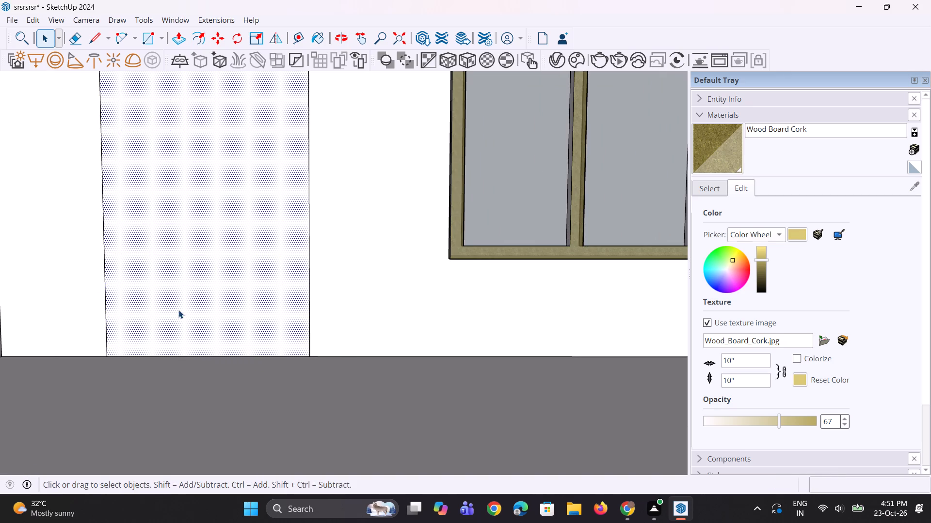
pyautogui.press('f')
pyautogui.click(132, 272)
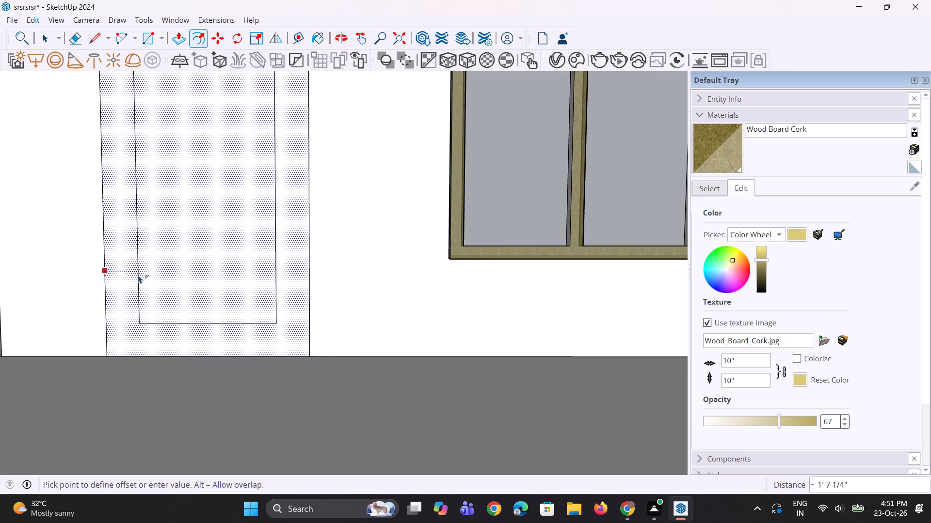
pyautogui.click(138, 275)
pyautogui.press('space')
pyautogui.press('space')
# Move the bottom edge of the left door's inner outline straight down to the floor line.
pyautogui.click(203, 323)
pyautogui.scroll(2, 289, 331)
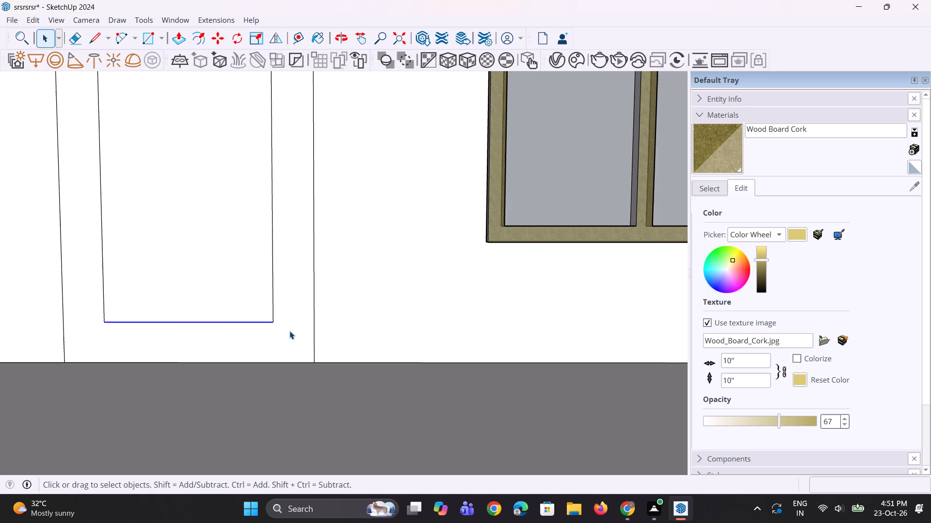
pyautogui.press('m')
pyautogui.scroll(1, 289, 331)
pyautogui.click(267, 318)
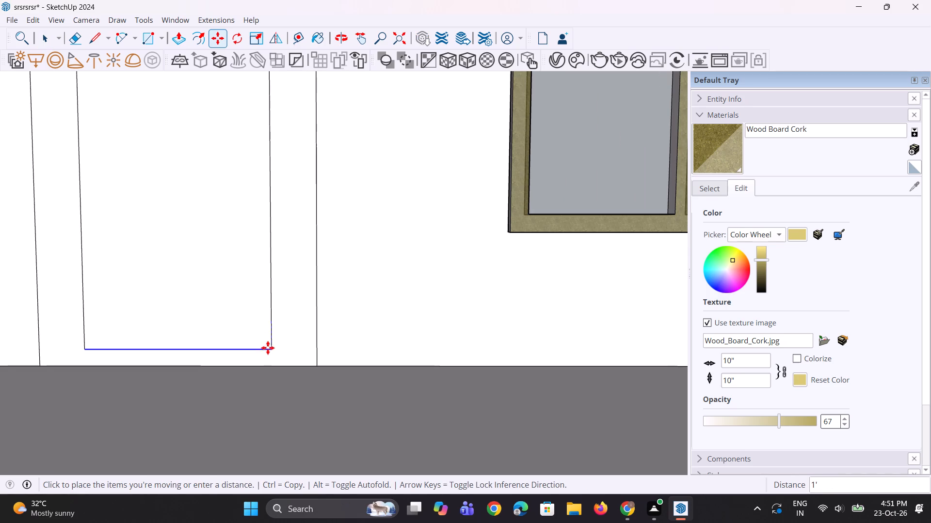
pyautogui.click(269, 365)
pyautogui.scroll(-5, 251, 361)
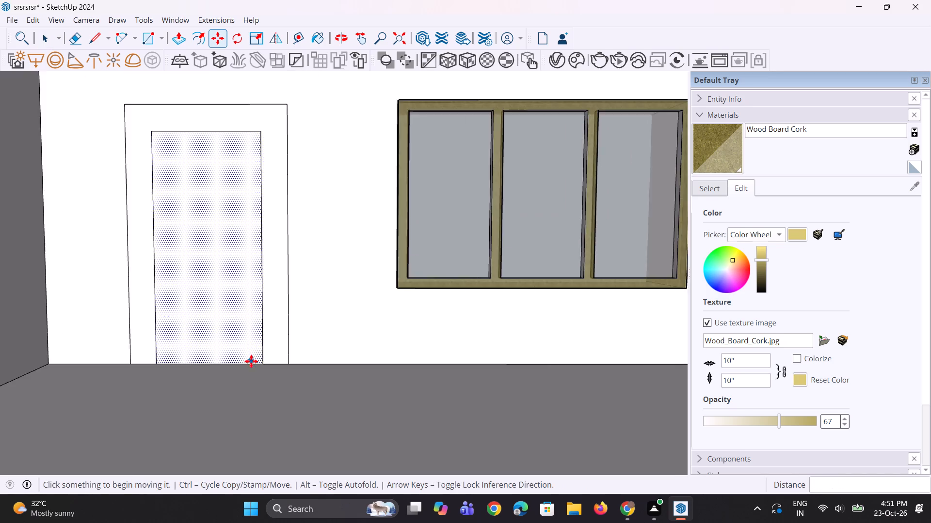
pyautogui.scroll(-6, 251, 361)
pyautogui.moveTo(252, 346); pyautogui.dragTo(253, 337, button='middle')
pyautogui.press('space')
pyautogui.press('space')
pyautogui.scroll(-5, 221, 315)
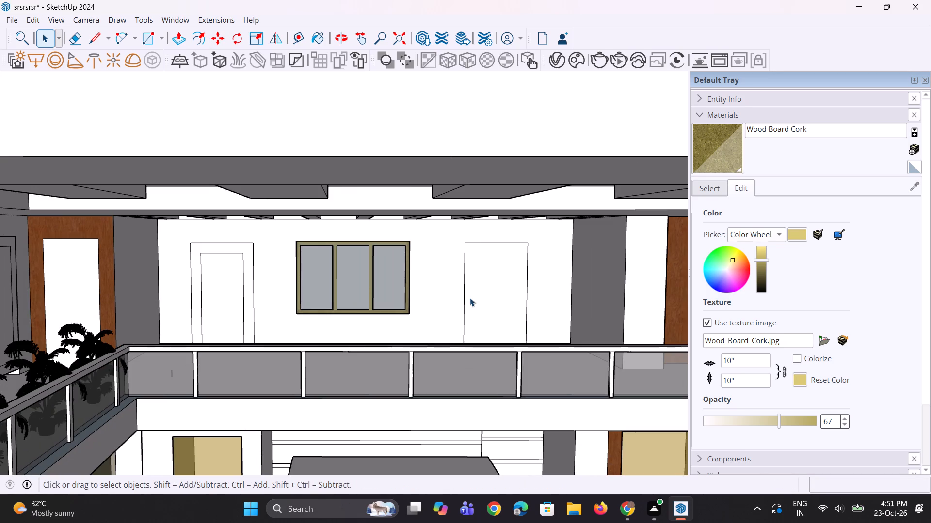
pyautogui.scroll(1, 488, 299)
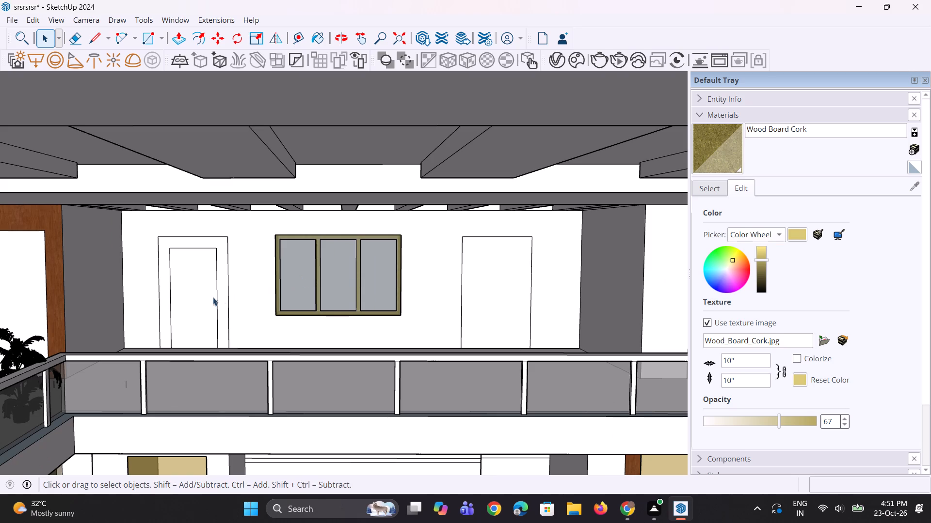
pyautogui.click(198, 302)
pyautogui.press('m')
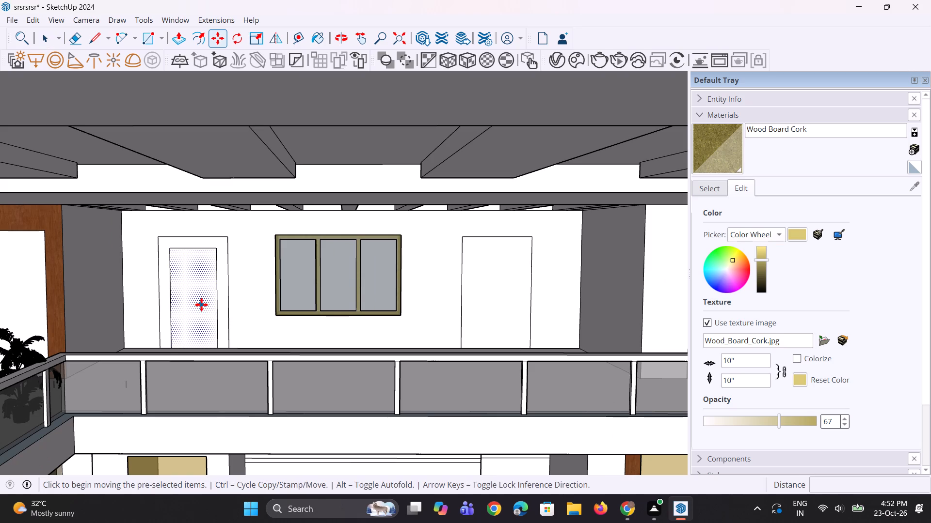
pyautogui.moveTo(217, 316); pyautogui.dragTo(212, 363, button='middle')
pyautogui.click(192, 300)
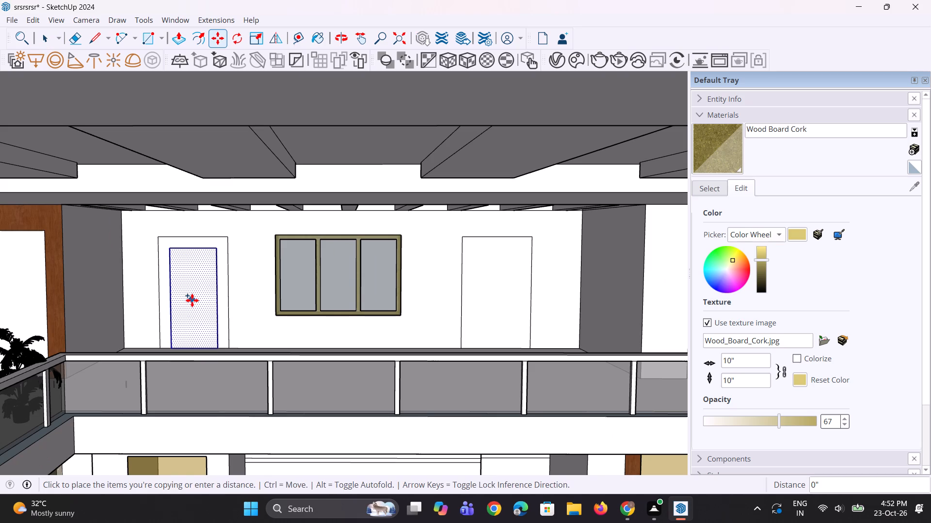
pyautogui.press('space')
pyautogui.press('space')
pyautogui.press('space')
# Offset the door outline on the window's right inward by about 1' 9 3/16" to form its frame.
pyautogui.click(493, 300)
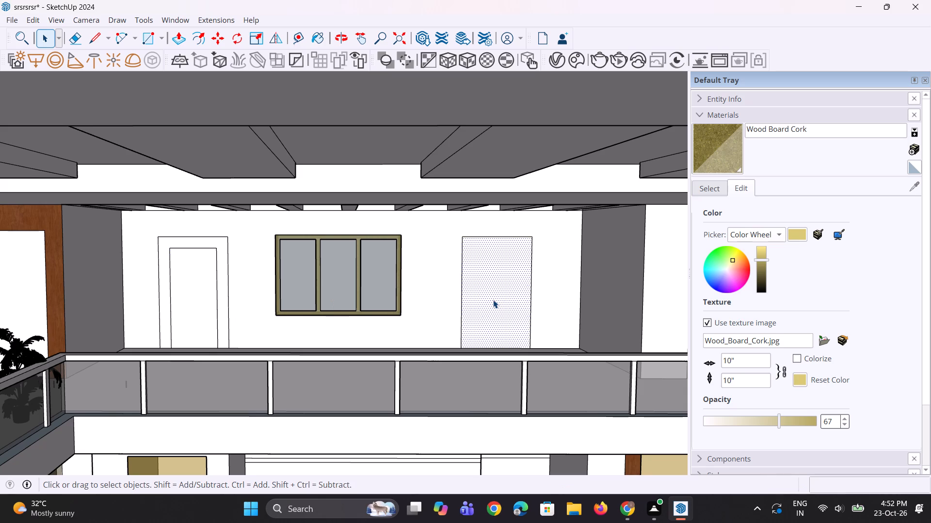
pyautogui.press('f')
pyautogui.click(471, 286)
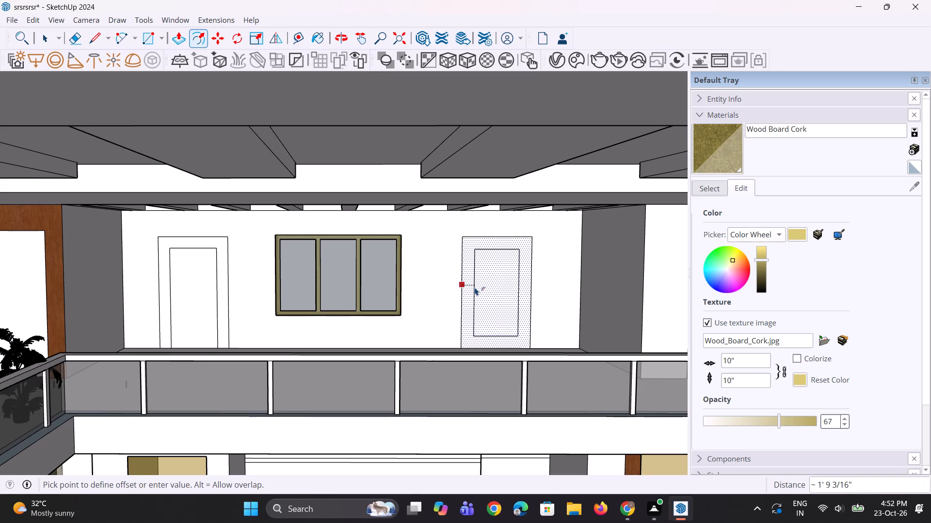
pyautogui.click(475, 287)
pyautogui.moveTo(510, 321); pyautogui.dragTo(509, 349, button='middle')
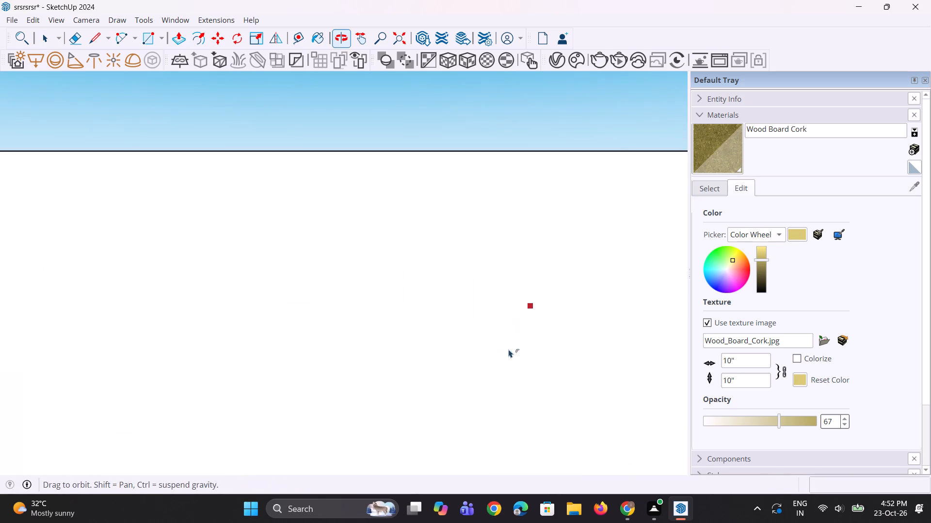
pyautogui.scroll(1, 504, 341)
pyautogui.moveTo(504, 341); pyautogui.dragTo(513, 296, button='middle')
pyautogui.scroll(-9, 513, 296)
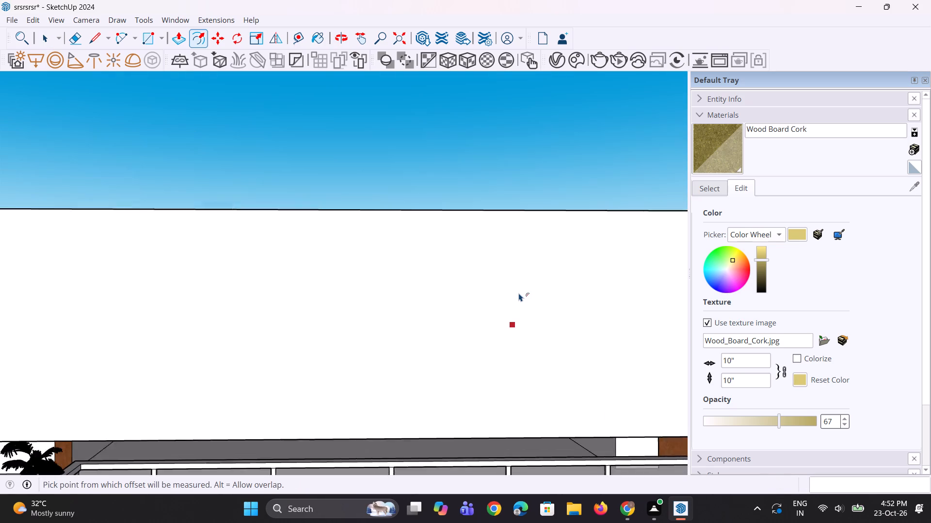
pyautogui.scroll(-13, 519, 293)
pyautogui.press('space')
pyautogui.press('space')
pyautogui.click(556, 198)
# Move the bottom edge of the right door's inner outline straight down to the floor line.
pyautogui.scroll(3, 508, 364)
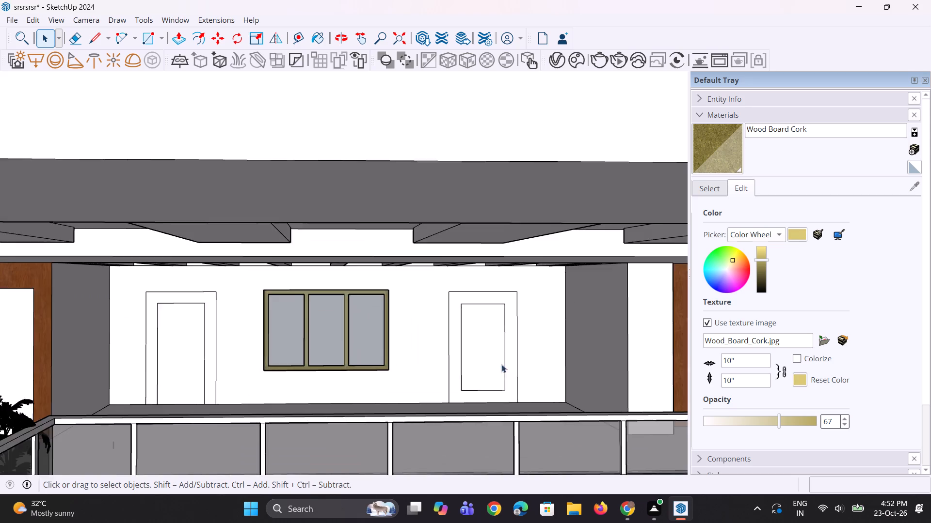
pyautogui.scroll(7, 501, 364)
pyautogui.click(489, 393)
pyautogui.scroll(2, 501, 402)
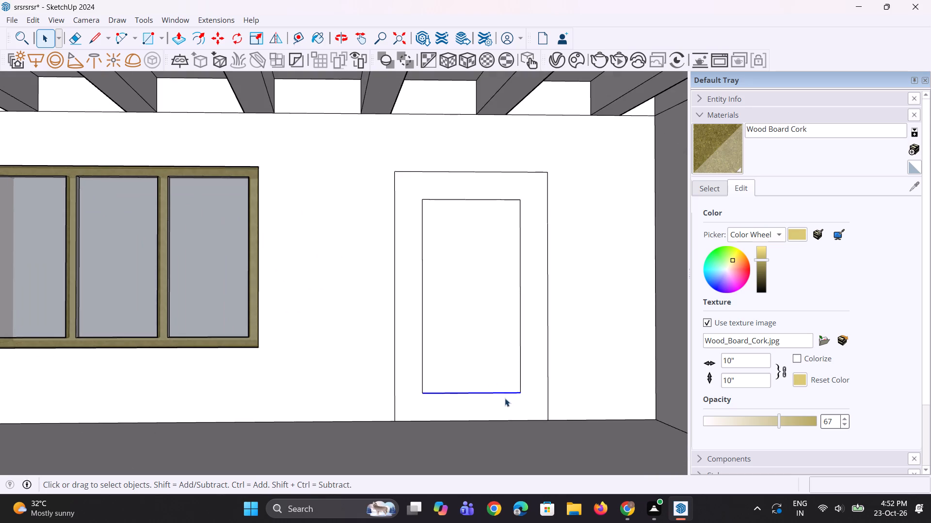
pyautogui.scroll(-4, 503, 367)
pyautogui.scroll(3, 518, 408)
pyautogui.press('m')
pyautogui.scroll(1, 524, 401)
pyautogui.click(513, 377)
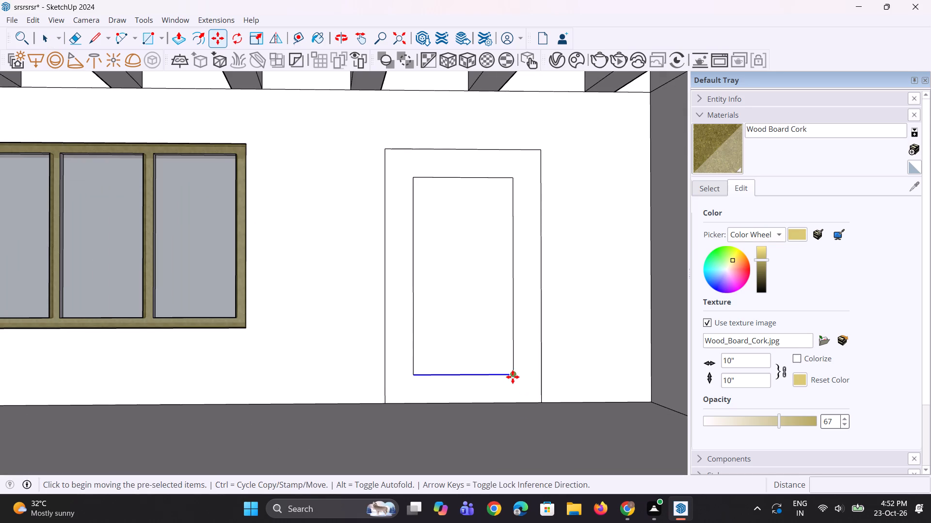
pyautogui.click(510, 400)
pyautogui.scroll(-5, 512, 397)
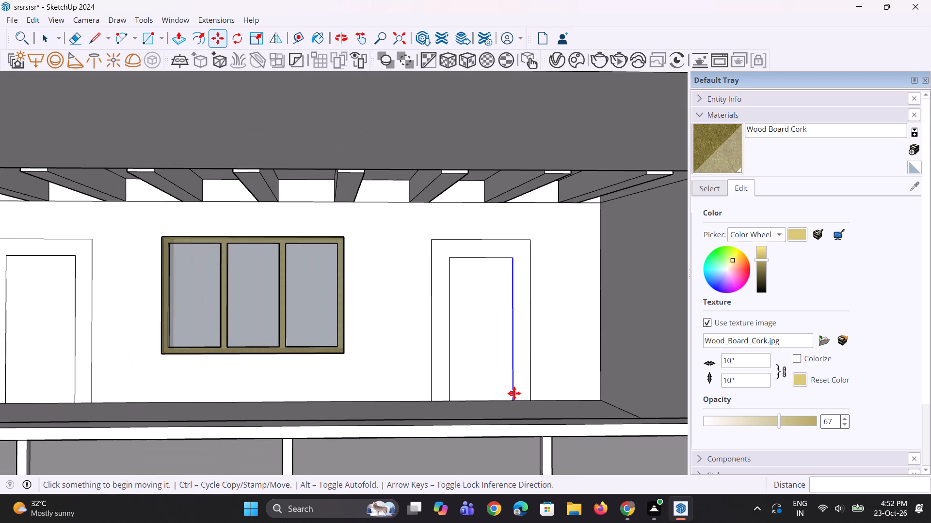
# Sample Wood Cherry Original from the existing upper-floor door frame and paint the frames of both doors flanking the cork window with it.
pyautogui.press('space')
pyautogui.press('space')
pyautogui.press('space')
pyautogui.scroll(-3, 478, 370)
pyautogui.moveTo(478, 367); pyautogui.dragTo(462, 364, button='middle')
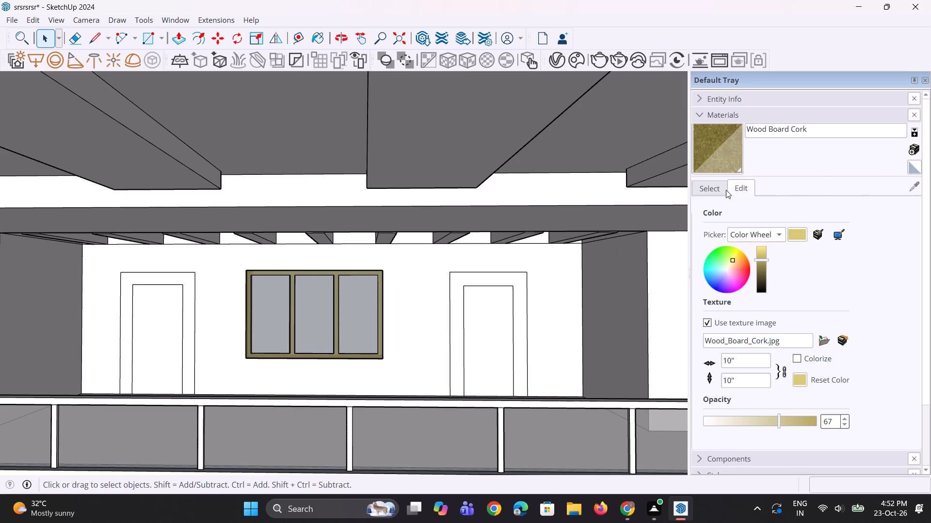
pyautogui.click(707, 189)
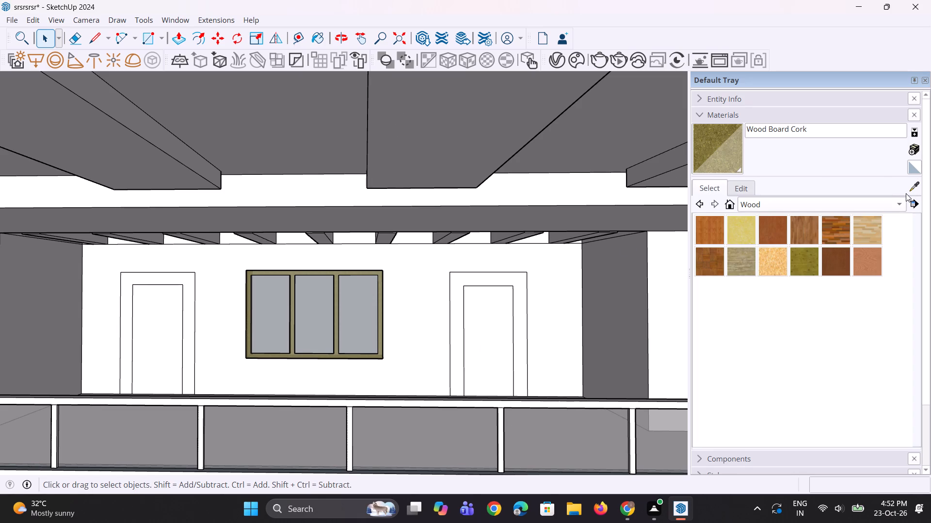
pyautogui.click(906, 193)
pyautogui.click(915, 183)
pyautogui.scroll(-3, 632, 297)
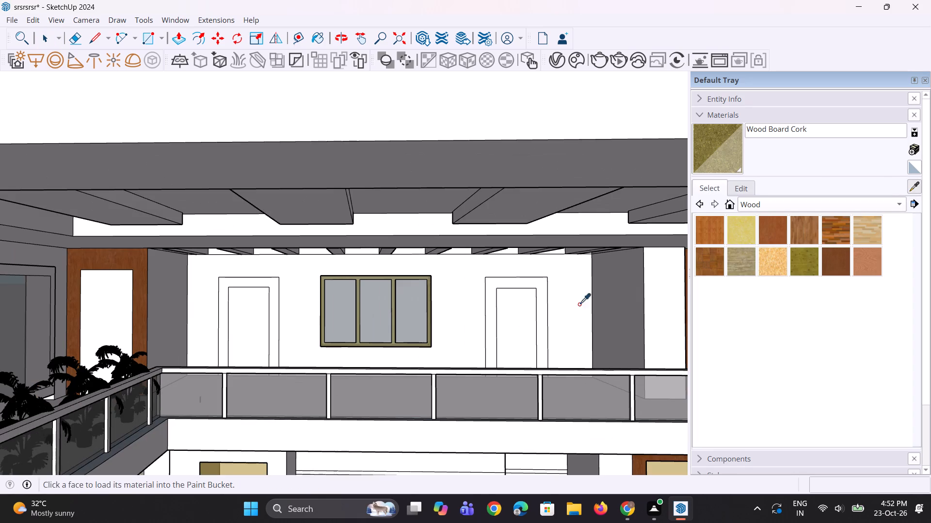
pyautogui.click(136, 272)
pyautogui.scroll(2, 248, 318)
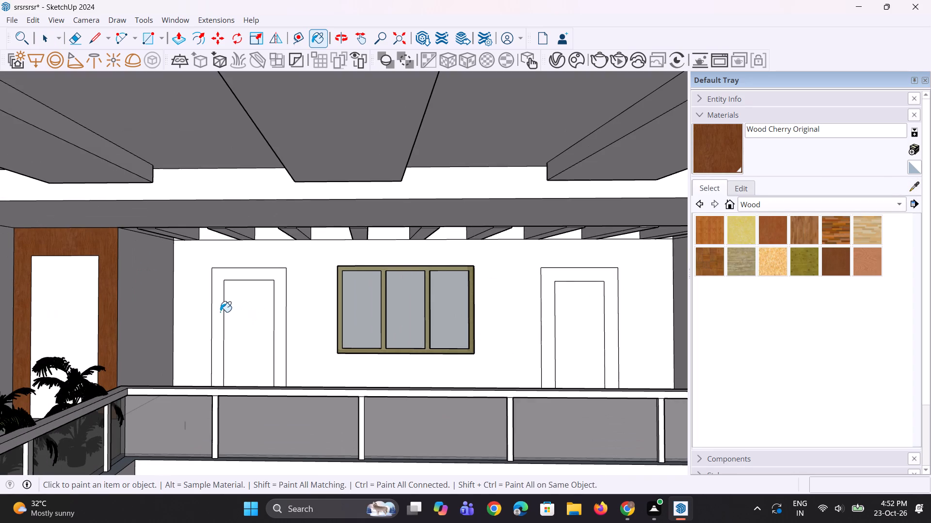
pyautogui.click(220, 312)
pyautogui.click(545, 313)
pyautogui.scroll(-3, 451, 357)
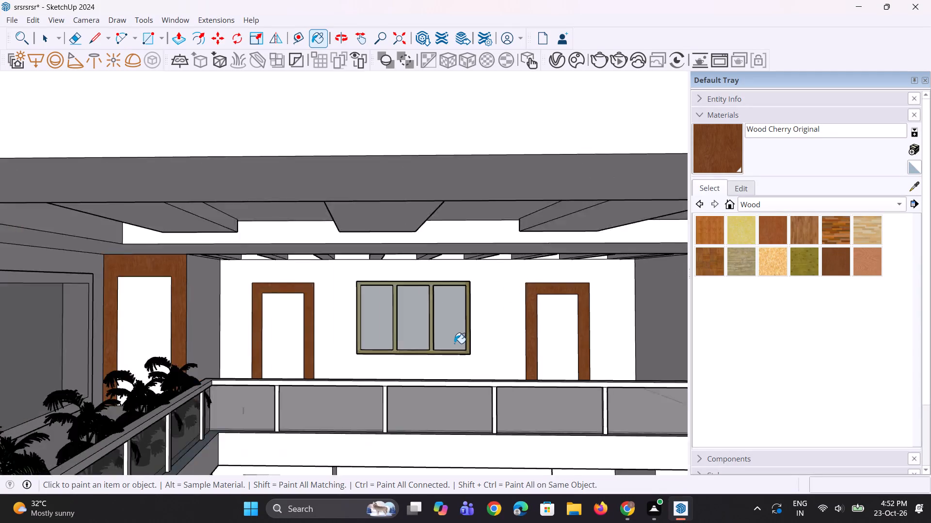
# Copy the inner panel of the door on the window's right about 82' 8 3/4" along the red axis, outside the building.
pyautogui.scroll(-7, 454, 343)
pyautogui.moveTo(455, 342); pyautogui.dragTo(440, 329, button='middle')
pyautogui.press('space')
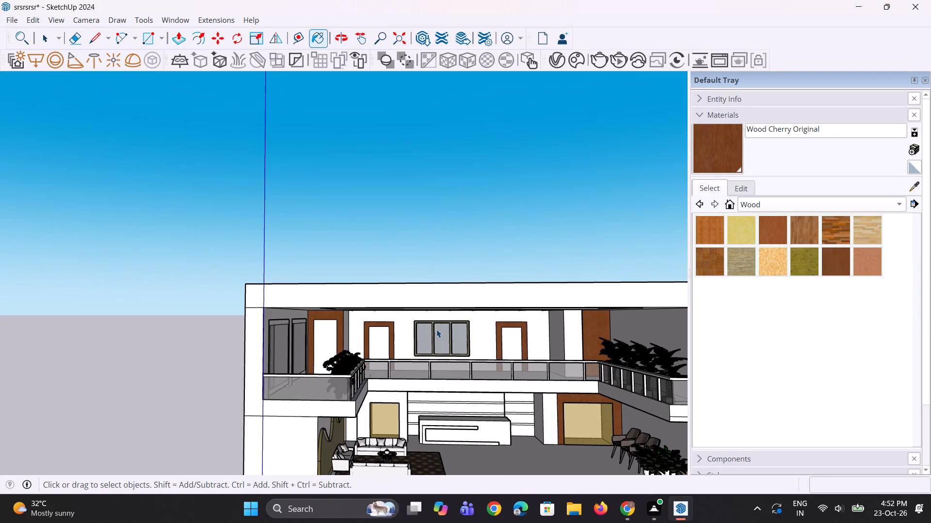
pyautogui.press('space')
pyautogui.press('space')
pyautogui.press('space')
pyautogui.scroll(2, 605, 290)
pyautogui.press('space')
pyautogui.press('space')
pyautogui.press('space')
pyautogui.press('space')
pyautogui.press('space')
pyautogui.scroll(2, 514, 333)
pyautogui.press('space')
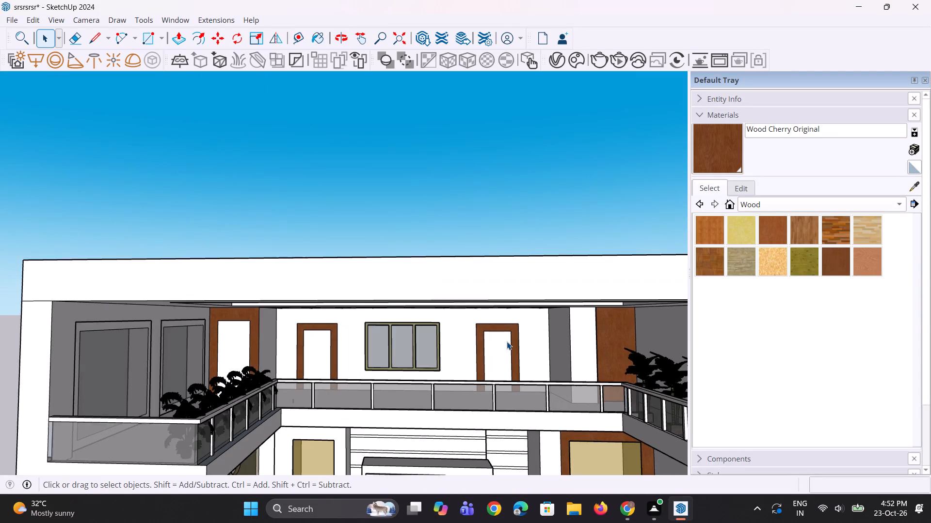
pyautogui.scroll(1, 507, 341)
pyautogui.press('space')
pyautogui.press('space')
pyautogui.click(496, 350)
pyautogui.press('m')
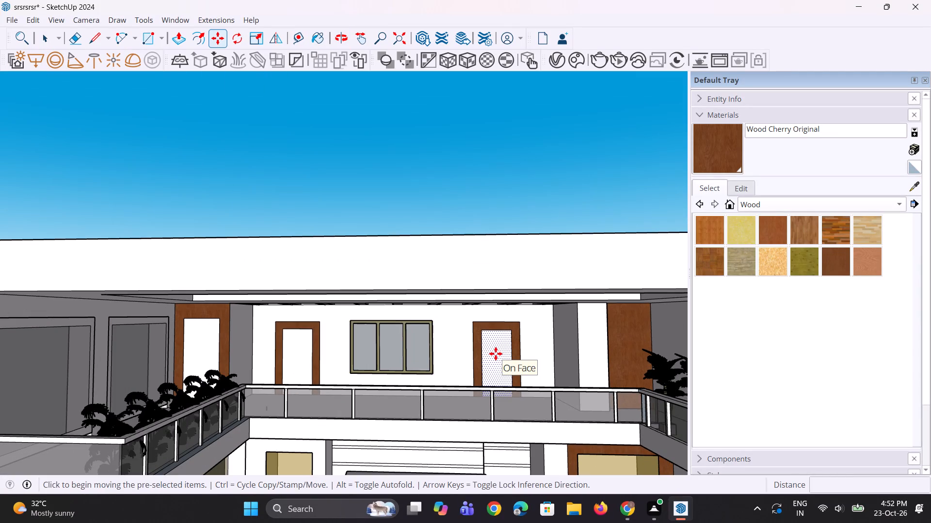
pyautogui.click(496, 354)
pyautogui.scroll(-3, 498, 355)
pyautogui.scroll(-6, 404, 341)
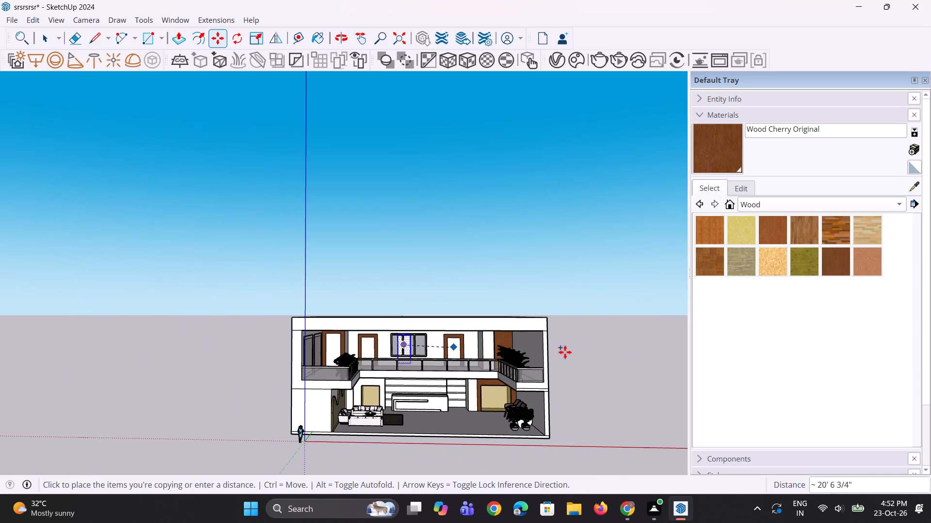
pyautogui.click(626, 349)
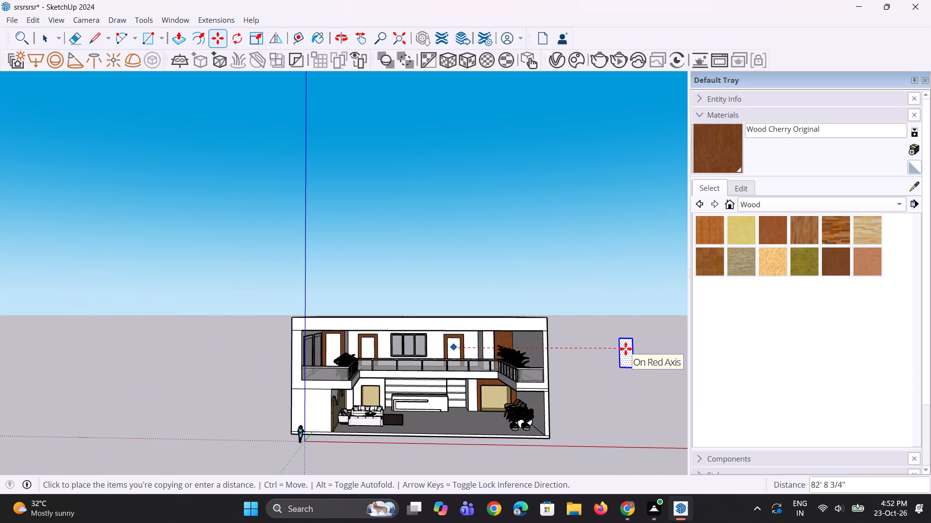
# Sample Translucent Glass Dark Green from the ground-floor glazed opening and paint both sides of the copied door panel.
pyautogui.press('space')
pyautogui.press('space')
pyautogui.scroll(3, 417, 357)
pyautogui.press('space')
pyautogui.press('space')
pyautogui.press('space')
pyautogui.scroll(-4, 409, 362)
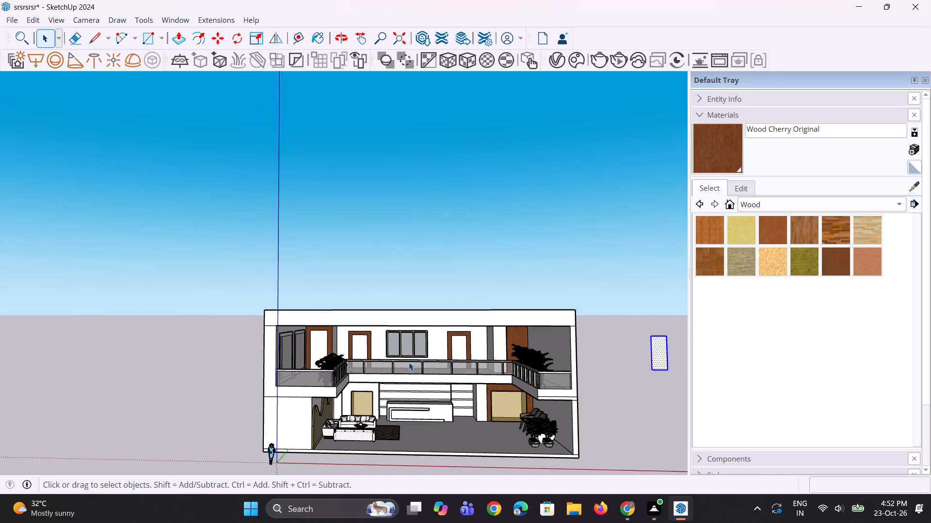
pyautogui.moveTo(524, 358); pyautogui.dragTo(503, 367, button='middle')
pyautogui.scroll(1, 606, 361)
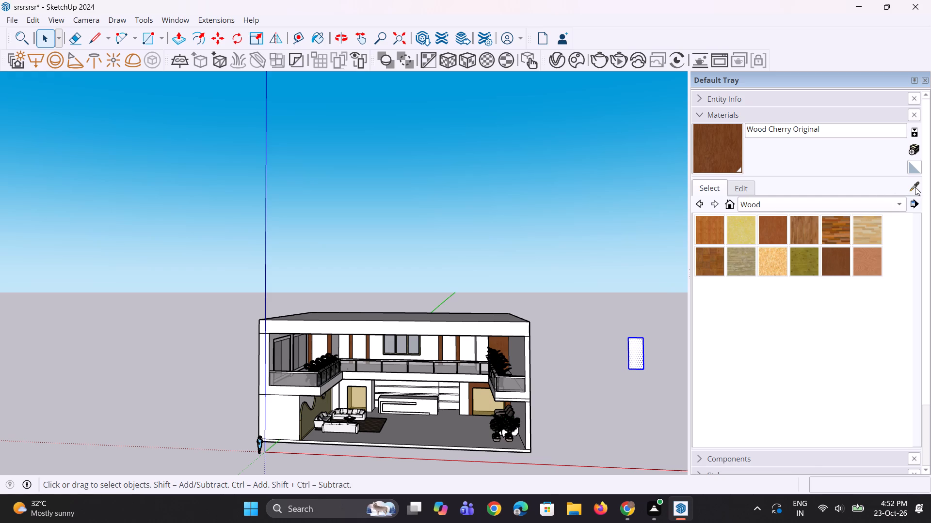
pyautogui.moveTo(915, 187); pyautogui.dragTo(910, 191)
pyautogui.scroll(2, 472, 377)
pyautogui.scroll(3, 344, 419)
pyautogui.click(335, 406)
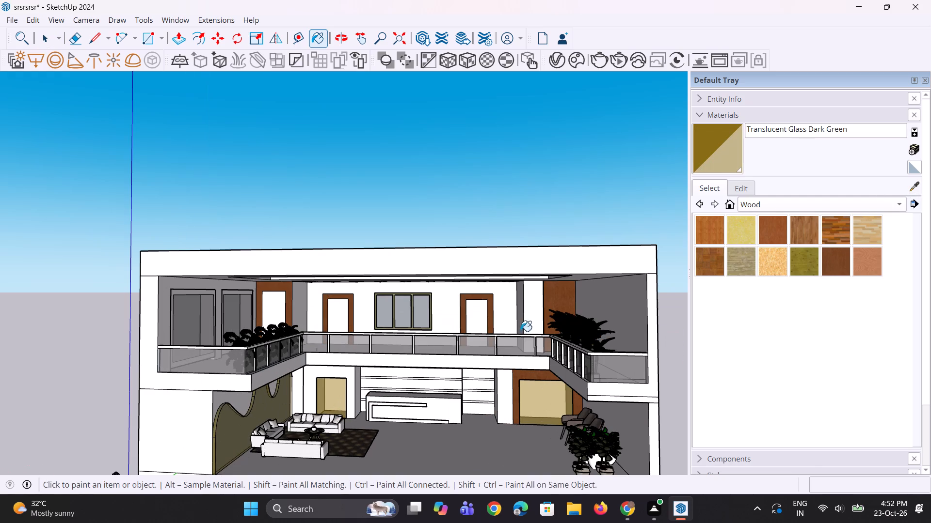
pyautogui.scroll(-7, 443, 361)
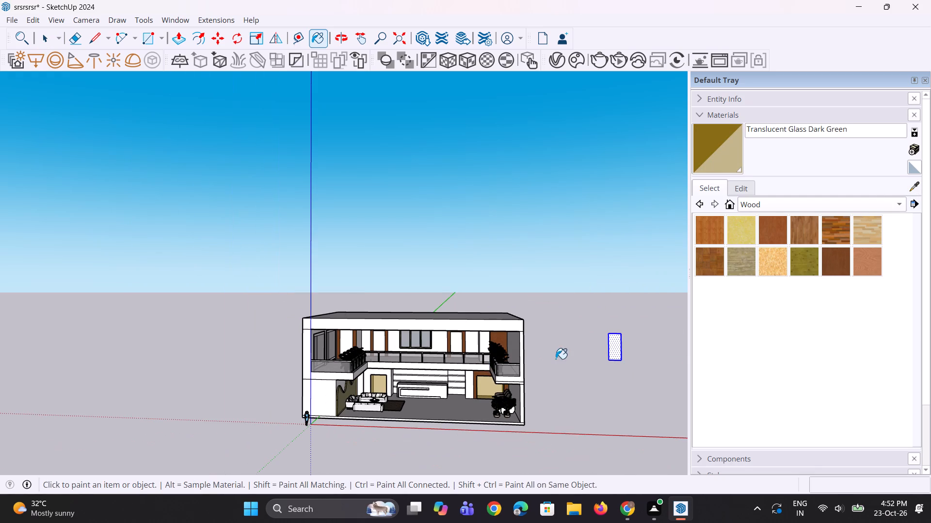
pyautogui.click(615, 348)
pyautogui.moveTo(627, 369); pyautogui.dragTo(283, 382, button='middle')
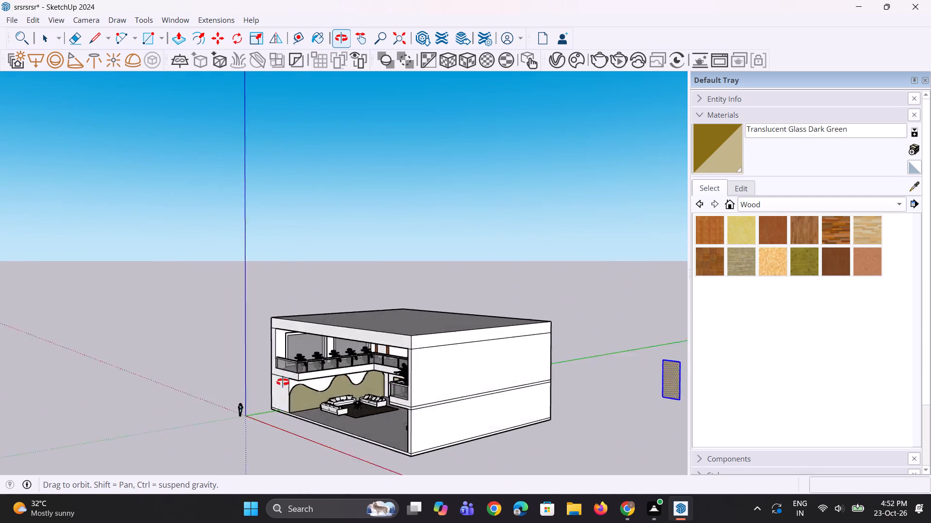
pyautogui.moveTo(283, 382); pyautogui.dragTo(130, 363, button='middle')
pyautogui.scroll(1, 231, 382)
pyautogui.click(237, 381)
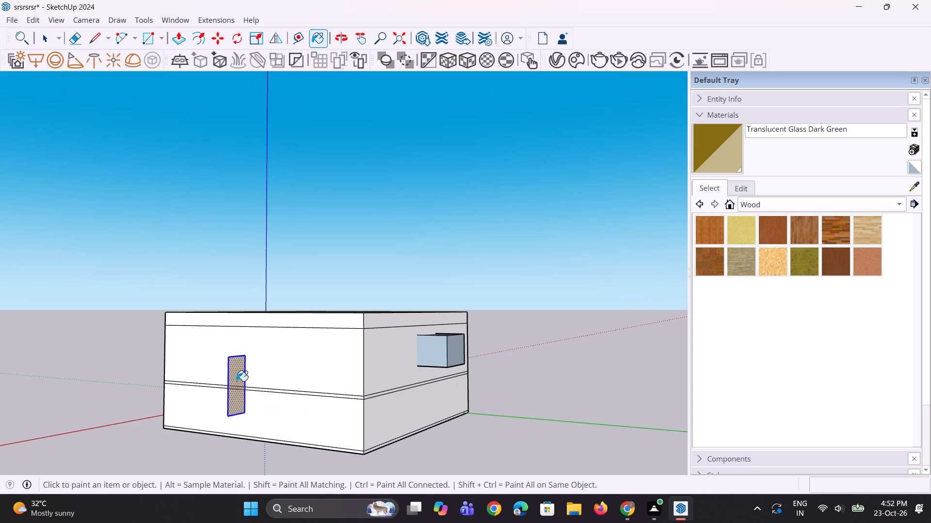
# Move the cork window frame out of its wall recess by about 68' 8 1/4" to clear ground beside the building.
pyautogui.moveTo(225, 404); pyautogui.dragTo(650, 368, button='middle')
pyautogui.moveTo(436, 401); pyautogui.dragTo(443, 442, button='middle')
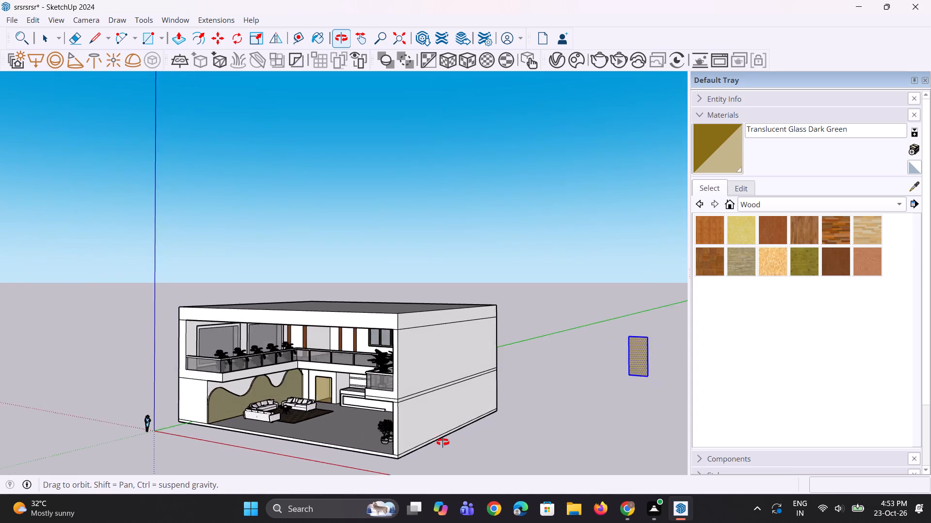
pyautogui.moveTo(443, 442); pyautogui.dragTo(461, 434, button='middle')
pyautogui.press('space')
pyautogui.press('space')
pyautogui.click(360, 335)
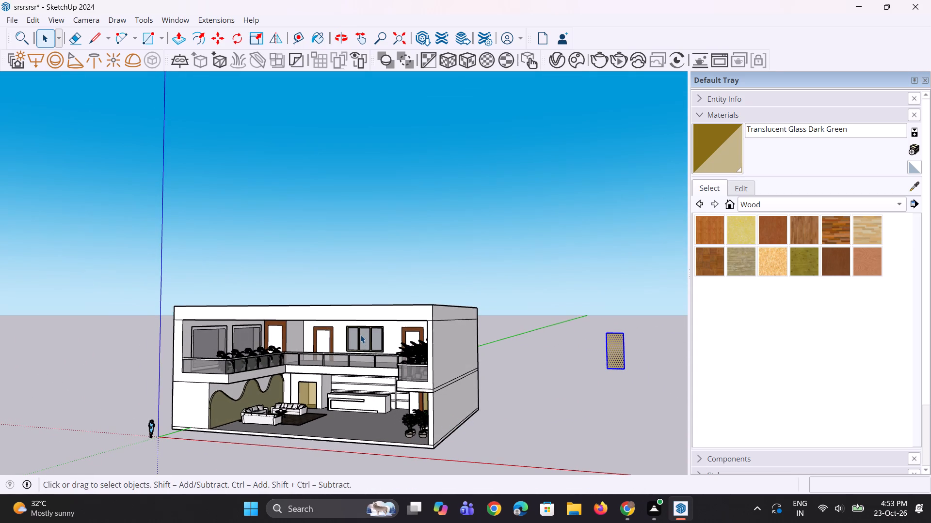
pyautogui.press('m')
pyautogui.click(383, 348)
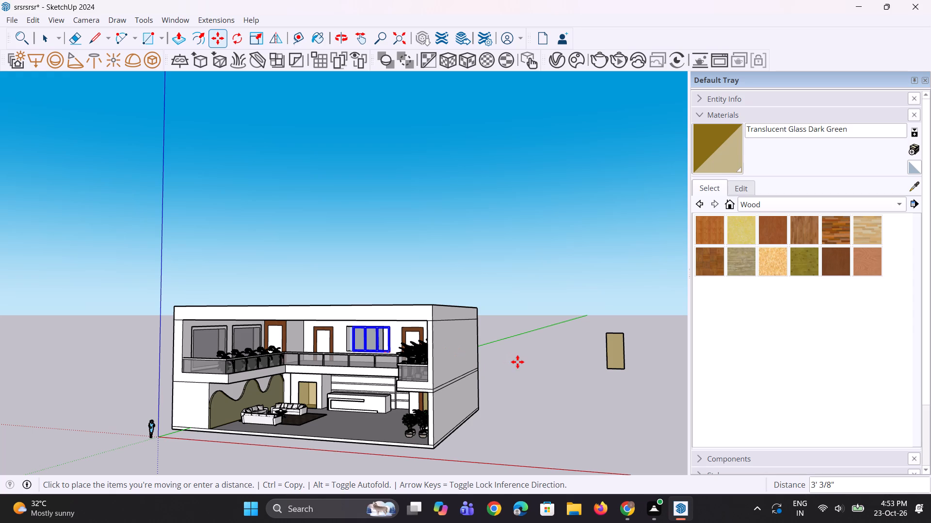
pyautogui.click(543, 360)
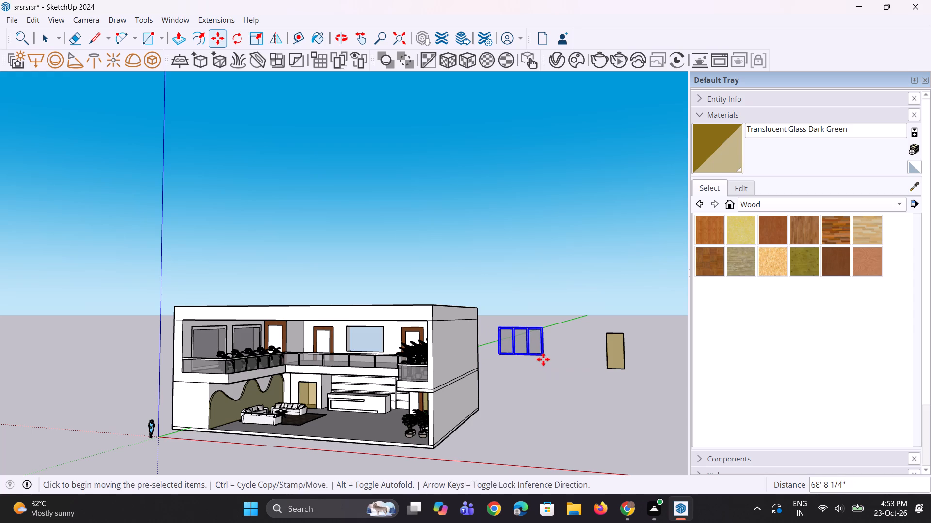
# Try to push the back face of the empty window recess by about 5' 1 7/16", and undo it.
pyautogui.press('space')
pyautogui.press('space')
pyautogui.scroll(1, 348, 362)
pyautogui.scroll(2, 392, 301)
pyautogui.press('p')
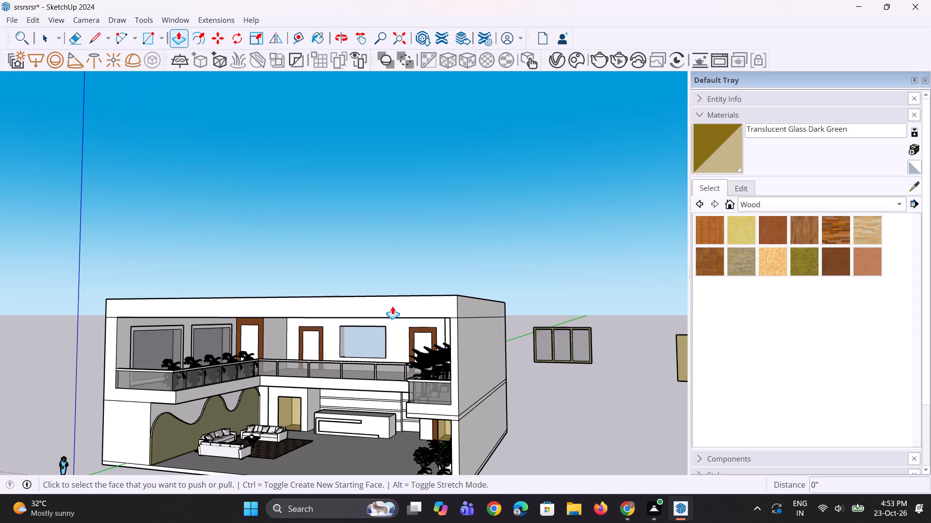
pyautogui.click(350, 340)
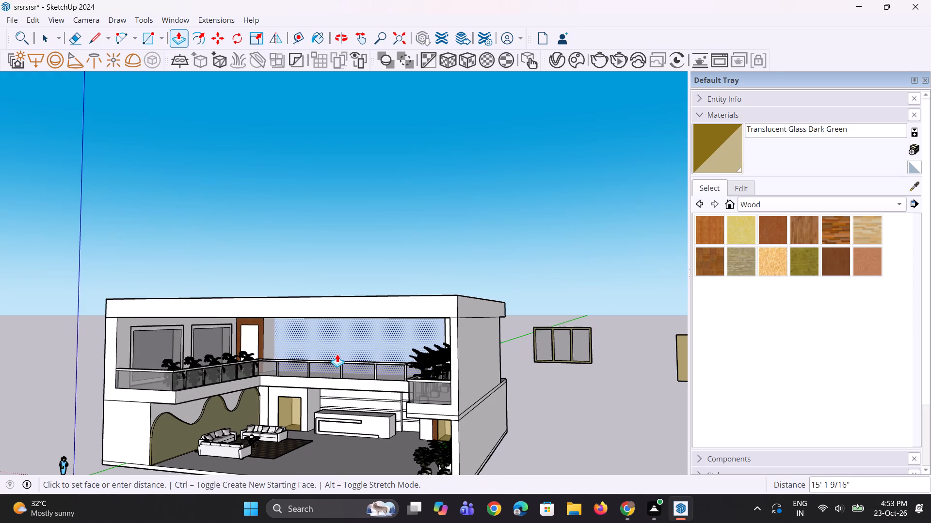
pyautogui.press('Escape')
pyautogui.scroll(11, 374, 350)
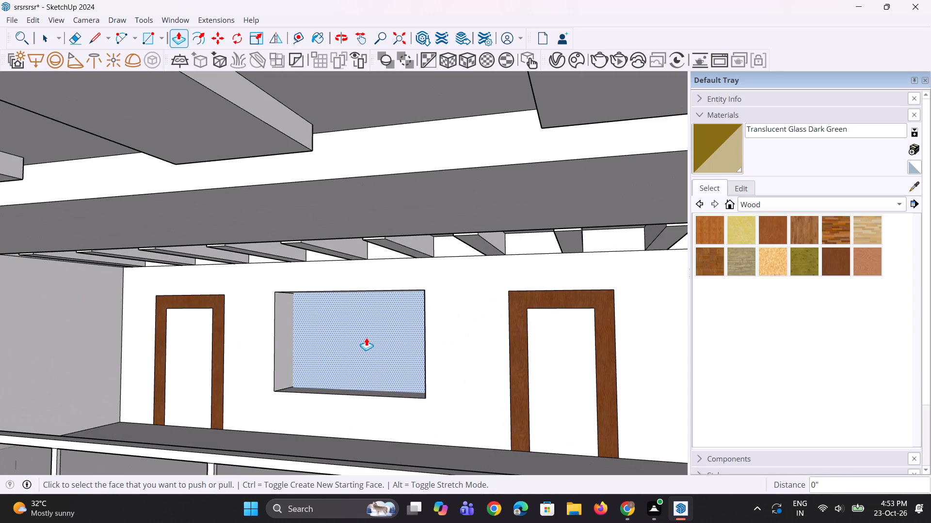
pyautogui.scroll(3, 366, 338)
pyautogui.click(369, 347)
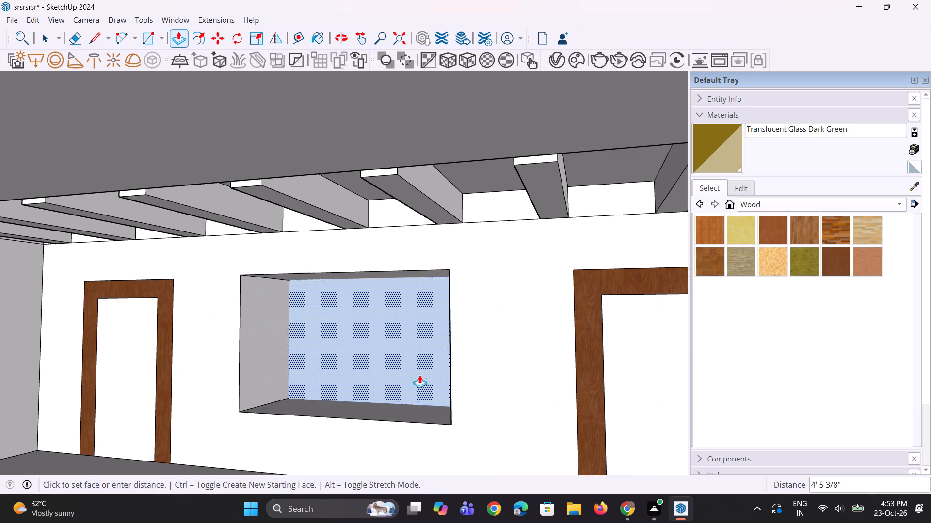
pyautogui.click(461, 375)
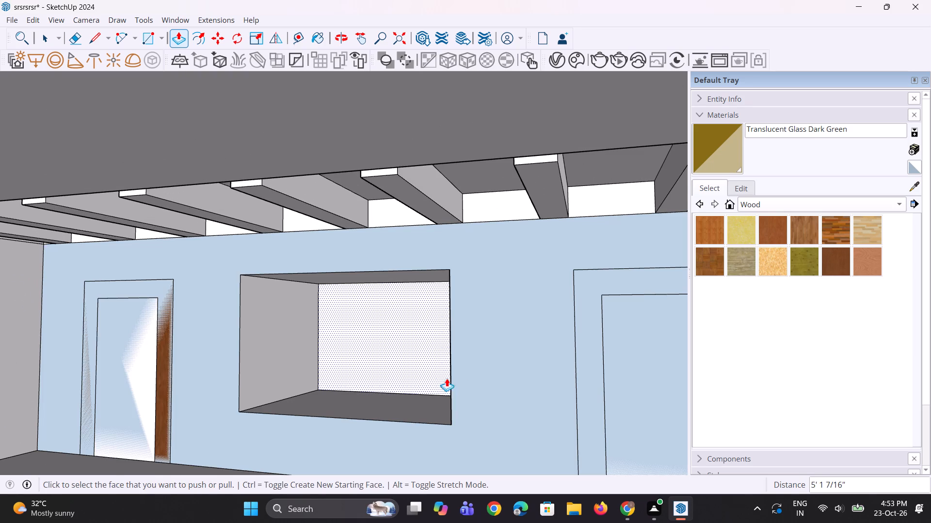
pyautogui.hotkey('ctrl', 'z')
# Push the outer end face of the box protruding behind the window back to the exterior wall, cutting the opening through.
pyautogui.scroll(-5, 399, 380)
pyautogui.moveTo(395, 377); pyautogui.dragTo(276, 437, button='middle')
pyautogui.scroll(-11, 301, 388)
pyautogui.moveTo(500, 360); pyautogui.dragTo(173, 395, button='middle')
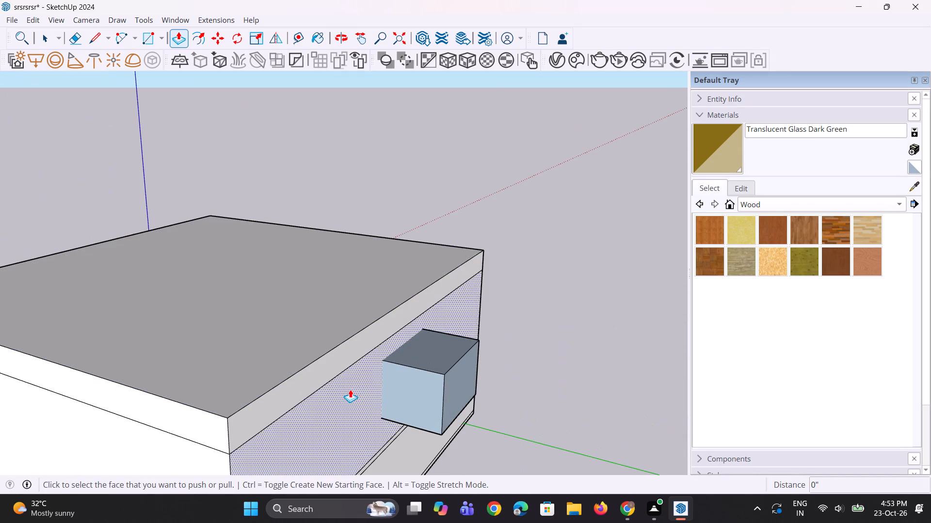
pyautogui.click(451, 399)
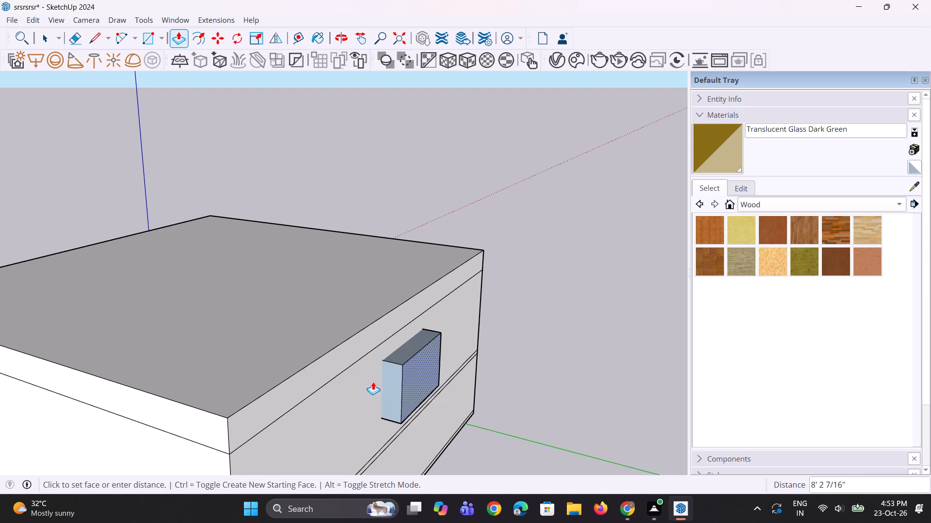
pyautogui.click(367, 386)
pyautogui.moveTo(344, 415); pyautogui.dragTo(734, 340, button='middle')
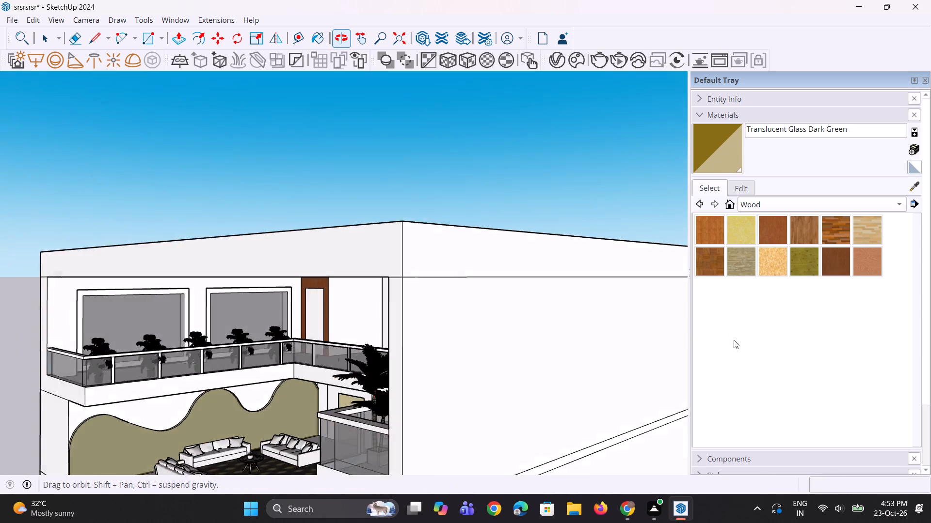
pyautogui.moveTo(734, 340); pyautogui.dragTo(733, 340, button='middle')
pyautogui.scroll(-3, 377, 389)
pyautogui.moveTo(445, 371); pyautogui.dragTo(470, 362, button='middle')
pyautogui.scroll(1, 431, 326)
pyautogui.click(431, 337)
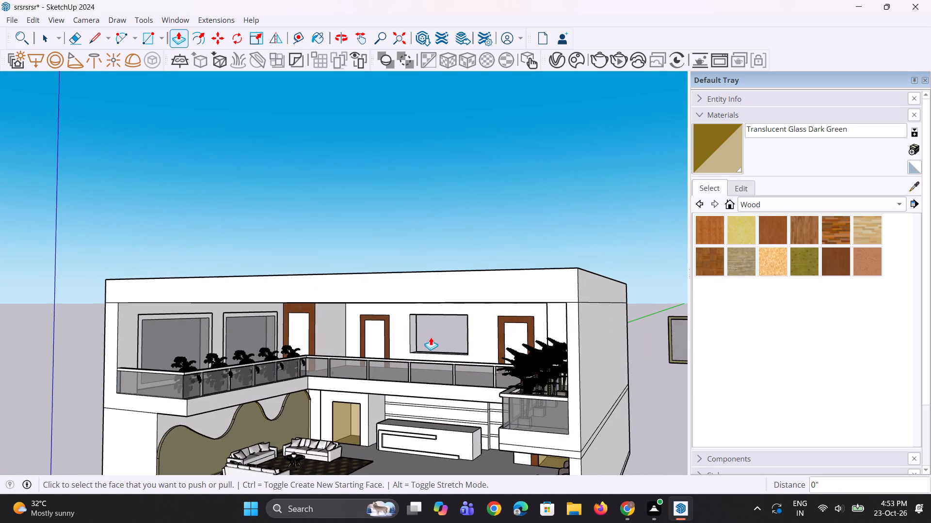
# Move the cork window frame about 68' 9 3/8" back to the upper back wall's window opening.
pyautogui.moveTo(401, 361); pyautogui.dragTo(492, 347, button='middle')
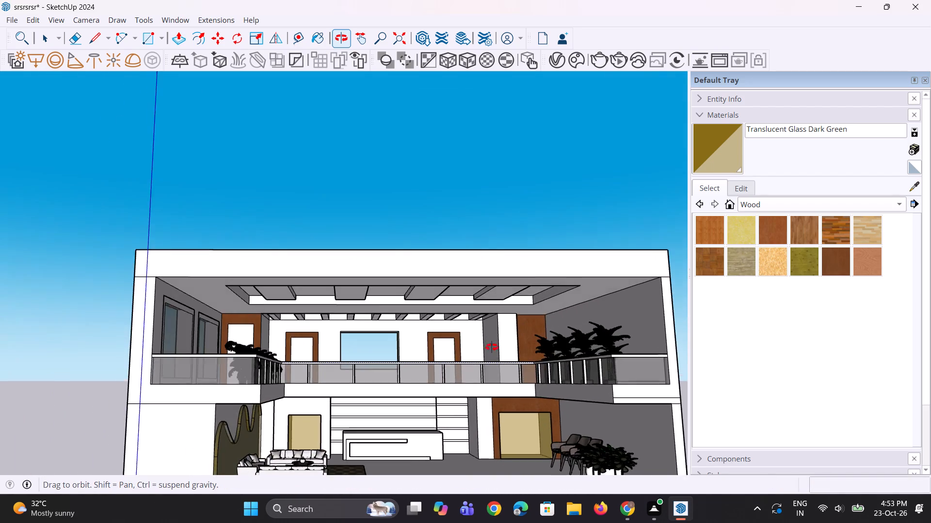
pyautogui.moveTo(492, 347); pyautogui.dragTo(491, 348, button='middle')
pyautogui.scroll(-9, 395, 380)
pyautogui.press('space')
pyautogui.press('space')
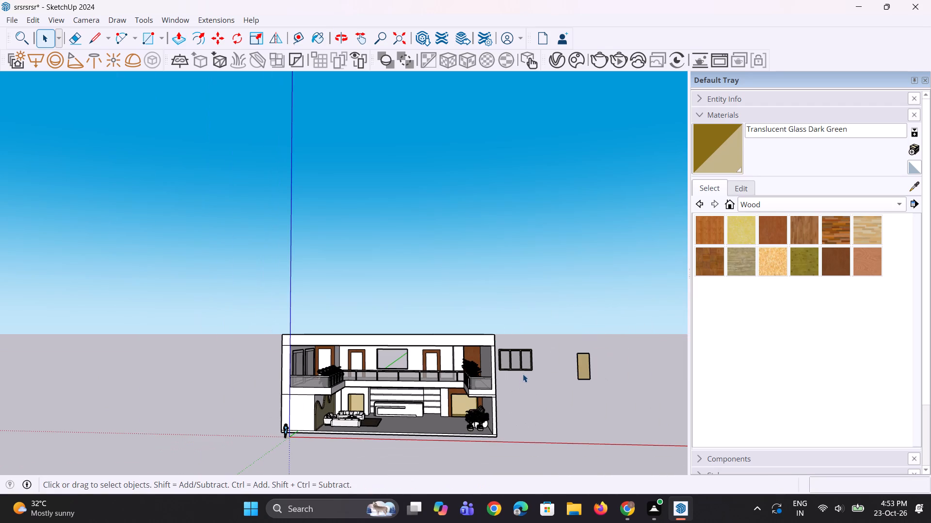
pyautogui.click(523, 372)
pyautogui.scroll(2, 532, 368)
pyautogui.press('m')
pyautogui.click(535, 371)
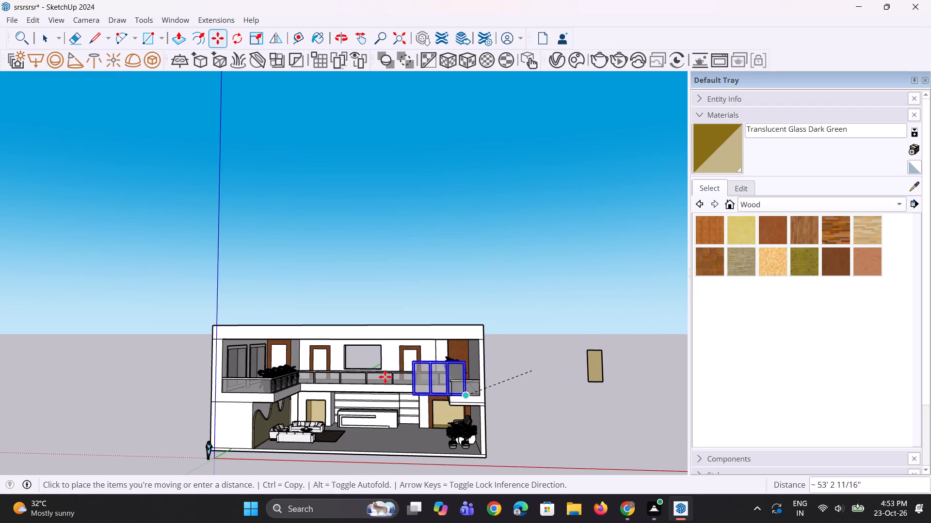
pyautogui.scroll(14, 382, 373)
pyautogui.moveTo(388, 368); pyautogui.dragTo(390, 374)
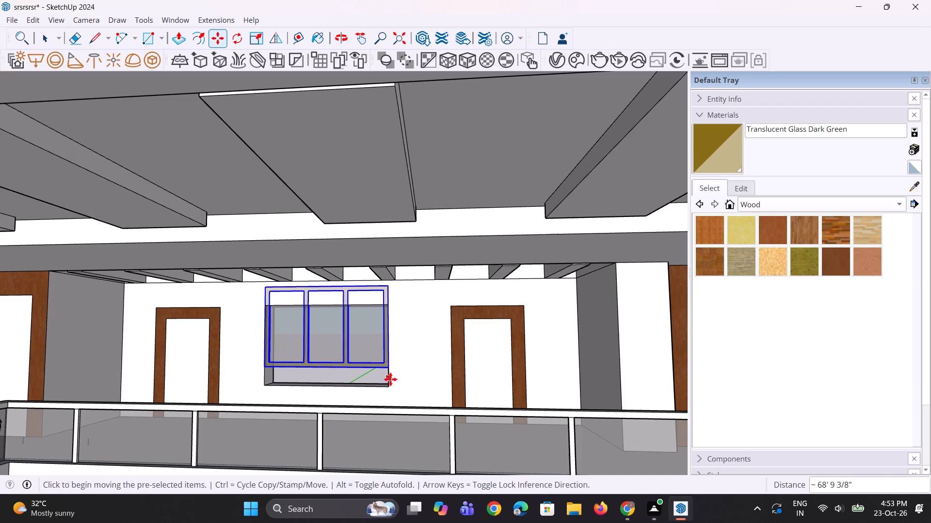
# Move the cork window frame down into the upper back wall's window opening, toward the opening's lower right corner.
pyautogui.scroll(6, 388, 383)
pyautogui.moveTo(388, 383); pyautogui.dragTo(382, 387)
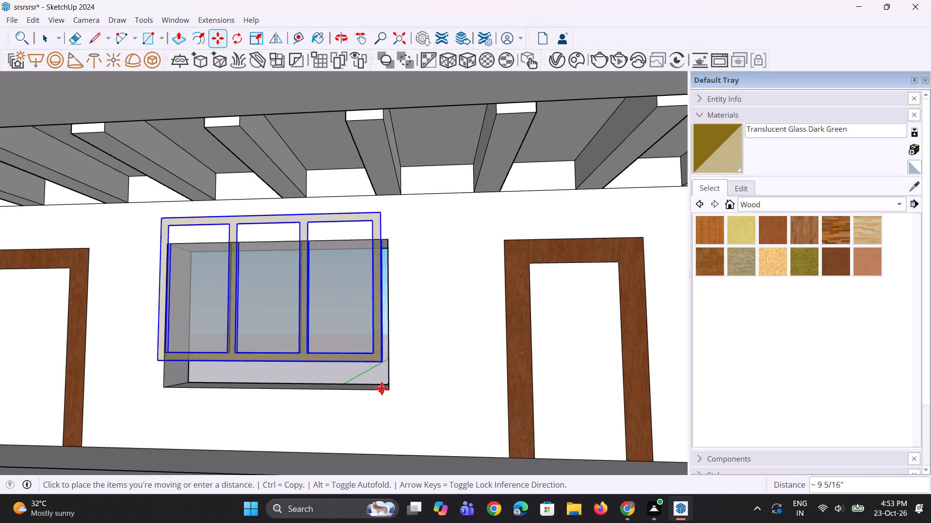
pyautogui.click(388, 394)
pyautogui.scroll(5, 382, 390)
pyautogui.doubleClick(382, 385)
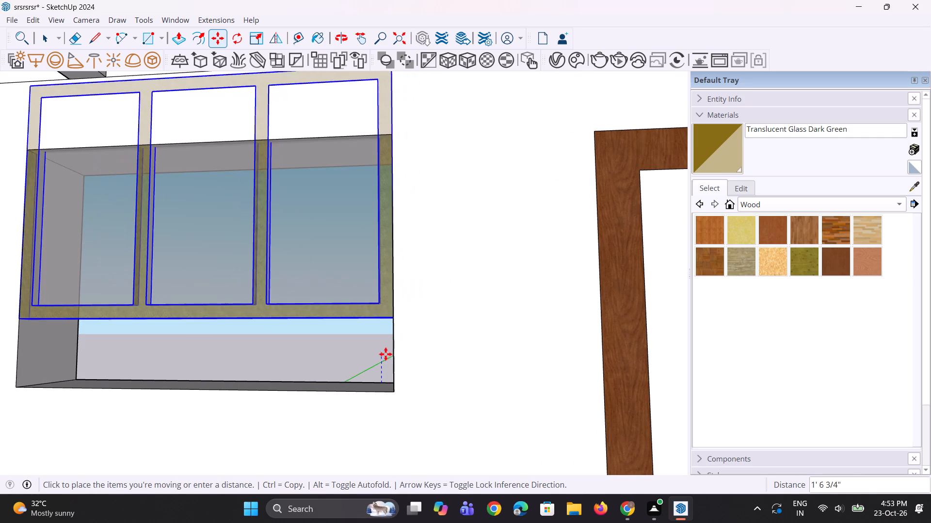
pyautogui.click(378, 417)
# Align the cork window frame's lower right corner exactly with the corner of the wall opening, and deselect the frame.
pyautogui.moveTo(407, 363); pyautogui.dragTo(388, 384, button='middle')
pyautogui.scroll(4, 386, 404)
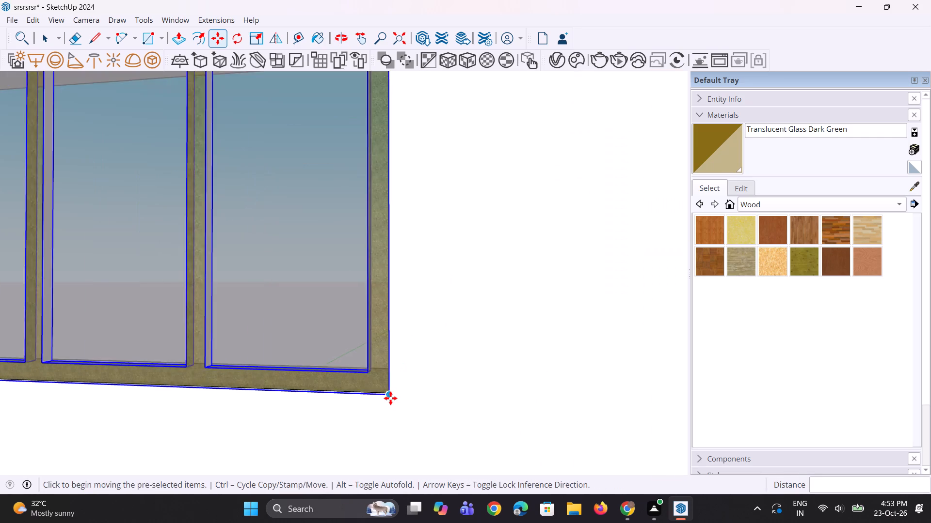
pyautogui.scroll(3, 390, 398)
pyautogui.click(390, 397)
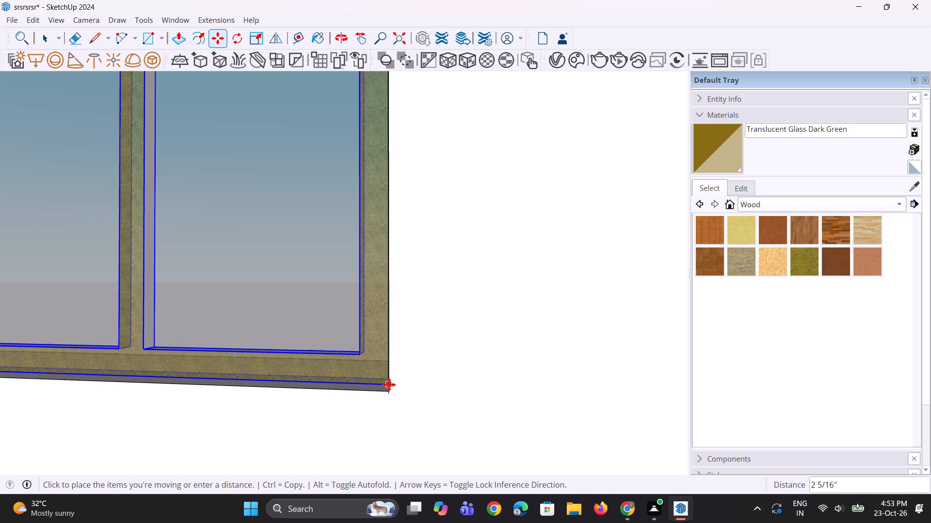
pyautogui.click(385, 387)
pyautogui.scroll(-17, 416, 394)
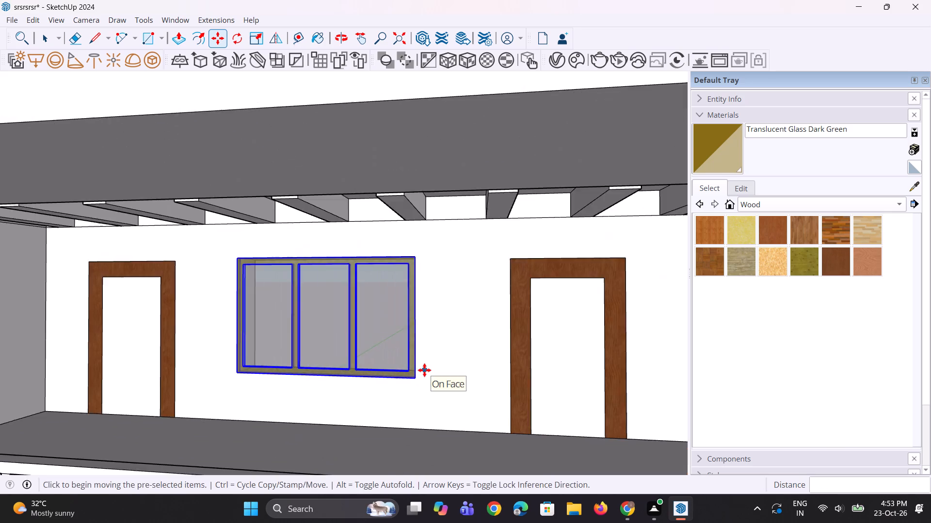
pyautogui.scroll(-10, 424, 370)
pyautogui.press('space')
pyautogui.press('space')
pyautogui.click(504, 251)
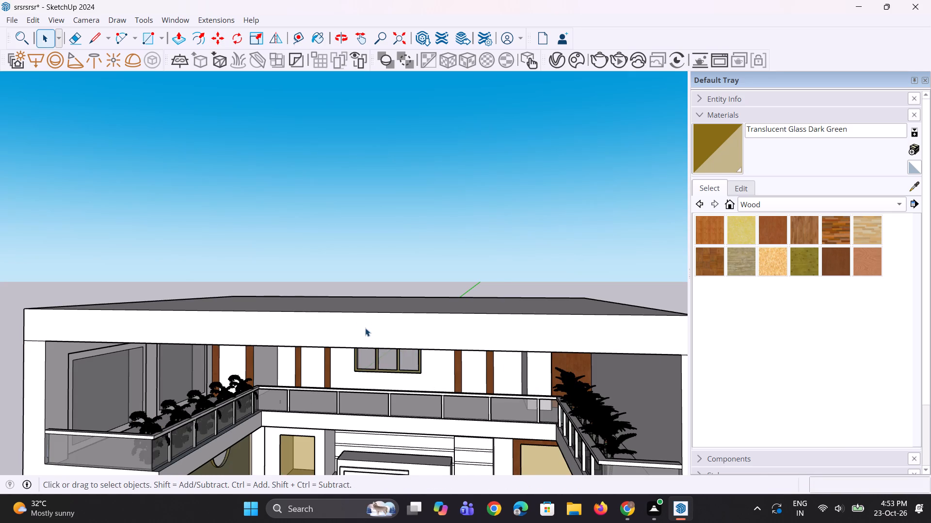
# Push the faces inside the two cherry door frames flanking the window back 5' 1 7/16", cutting both doorways through the wall.
pyautogui.moveTo(365, 328); pyautogui.dragTo(388, 317, button='middle')
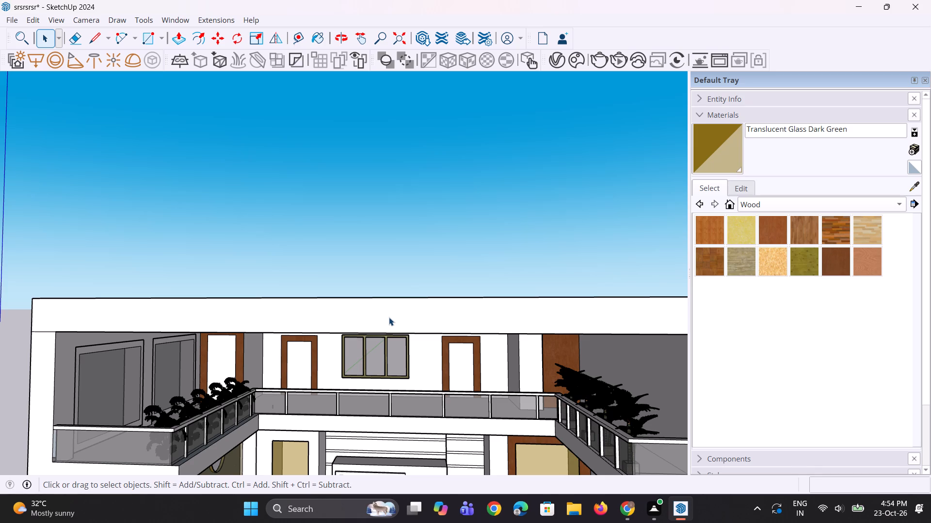
pyautogui.press('space')
pyautogui.scroll(-4, 576, 179)
pyautogui.scroll(-1, 450, 226)
pyautogui.scroll(2, 465, 284)
pyautogui.scroll(2, 496, 311)
pyautogui.press('p')
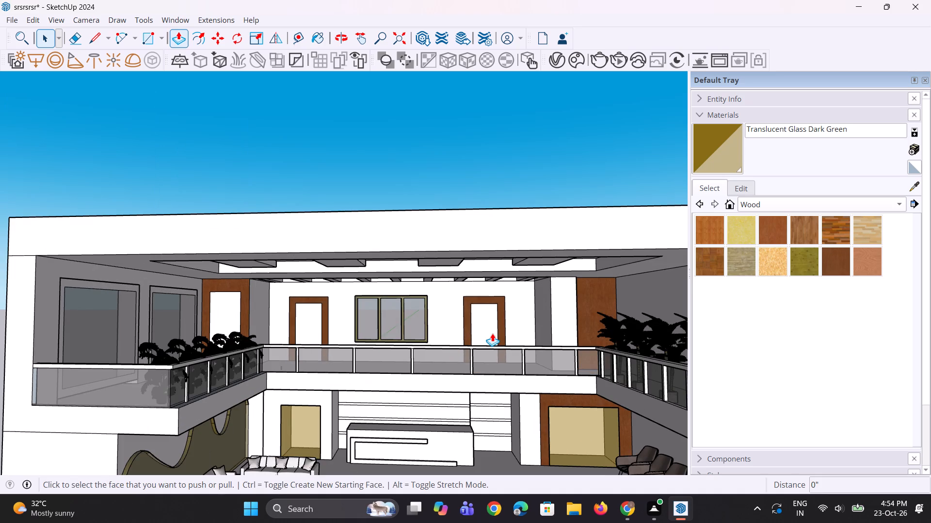
pyautogui.doubleClick(491, 332)
pyautogui.hotkey('ctrl', 'z')
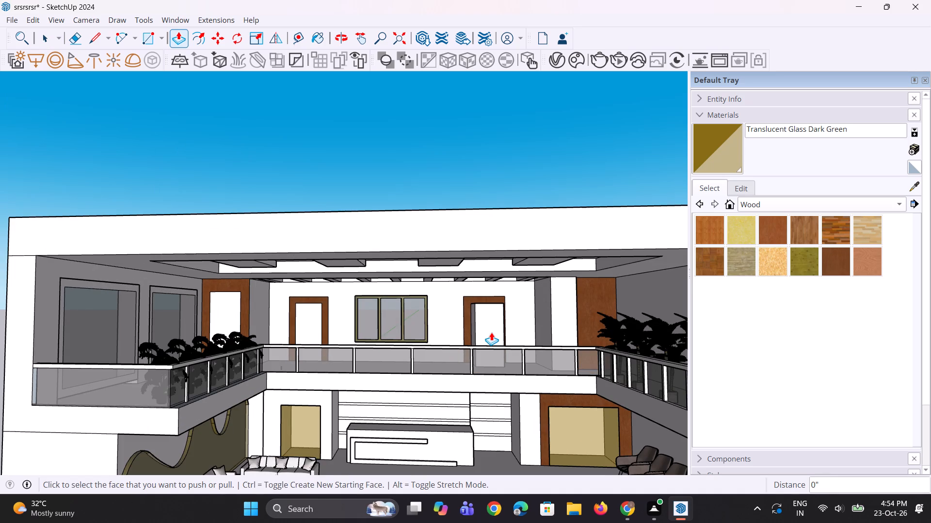
pyautogui.click(491, 332)
pyautogui.click(484, 308)
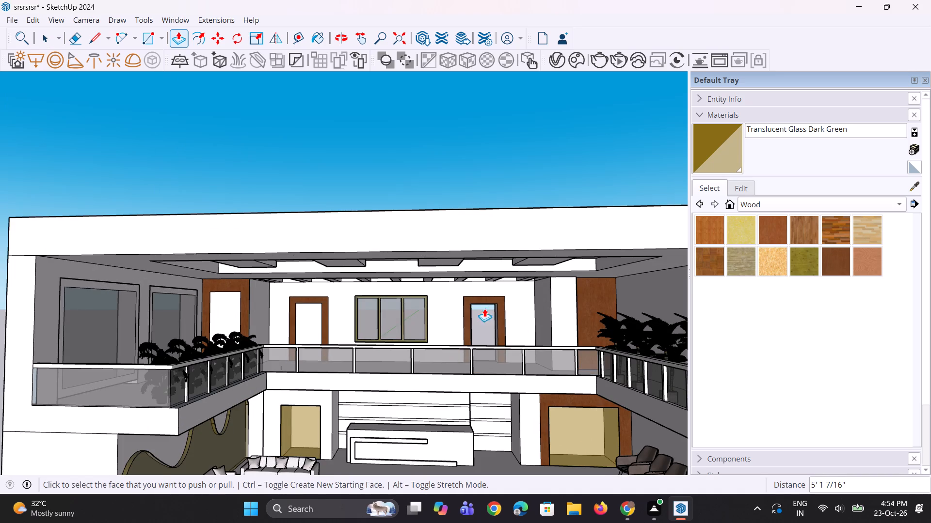
pyautogui.doubleClick(314, 324)
# Group the spare translucent glass panel standing beside the building.
pyautogui.scroll(-4, 323, 299)
pyautogui.moveTo(326, 298); pyautogui.dragTo(327, 298, button='middle')
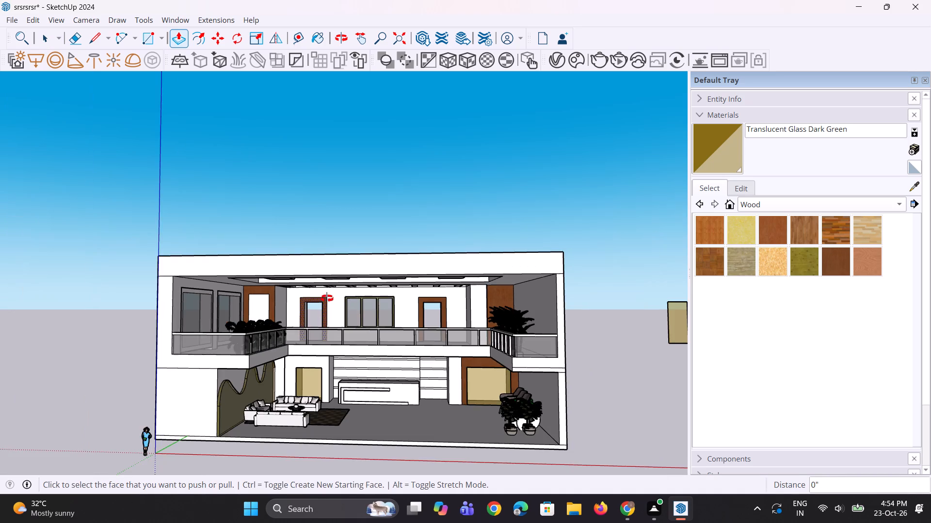
pyautogui.moveTo(327, 298); pyautogui.dragTo(189, 397, button='middle')
pyautogui.scroll(-5, 304, 277)
pyautogui.moveTo(487, 291); pyautogui.dragTo(105, 262, button='middle')
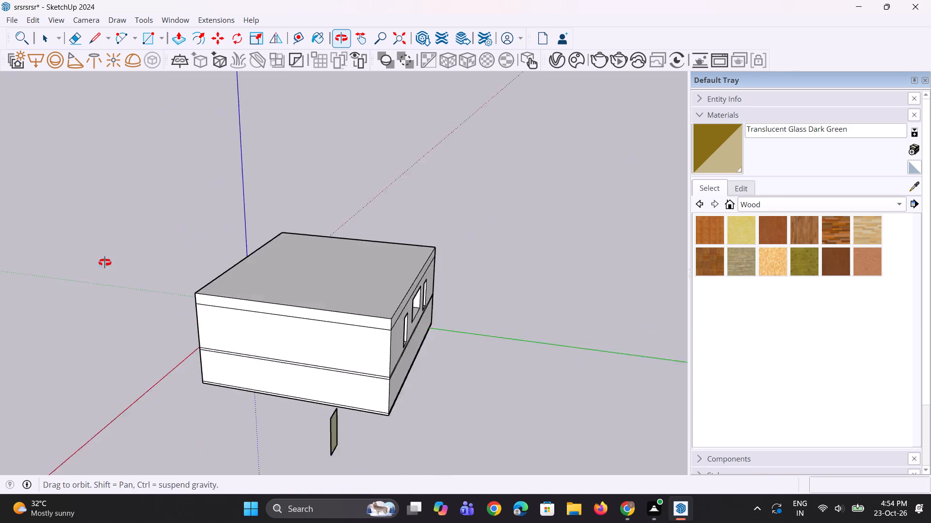
pyautogui.moveTo(105, 262); pyautogui.dragTo(611, 223, button='middle')
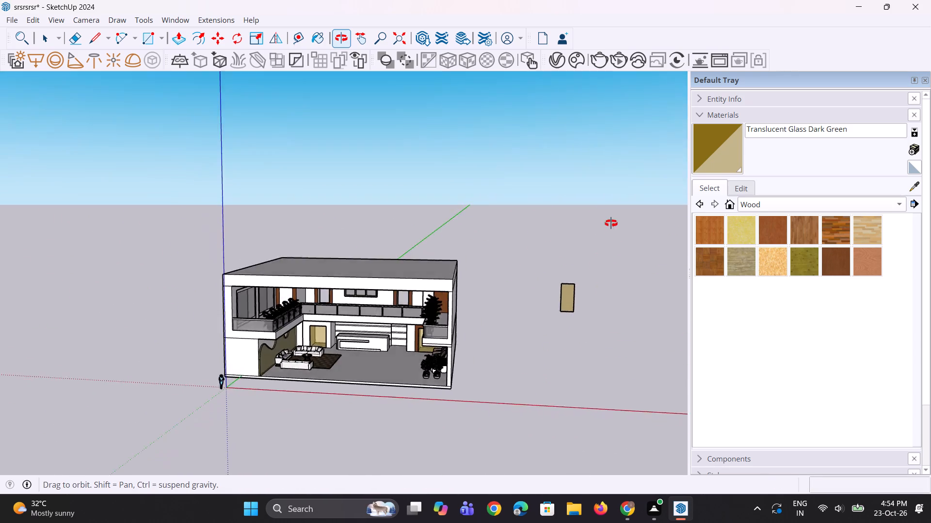
pyautogui.moveTo(611, 223); pyautogui.dragTo(613, 220, button='middle')
pyautogui.press('space')
pyautogui.scroll(3, 561, 336)
pyautogui.press('space')
pyautogui.click(571, 306)
pyautogui.scroll(2, 574, 307)
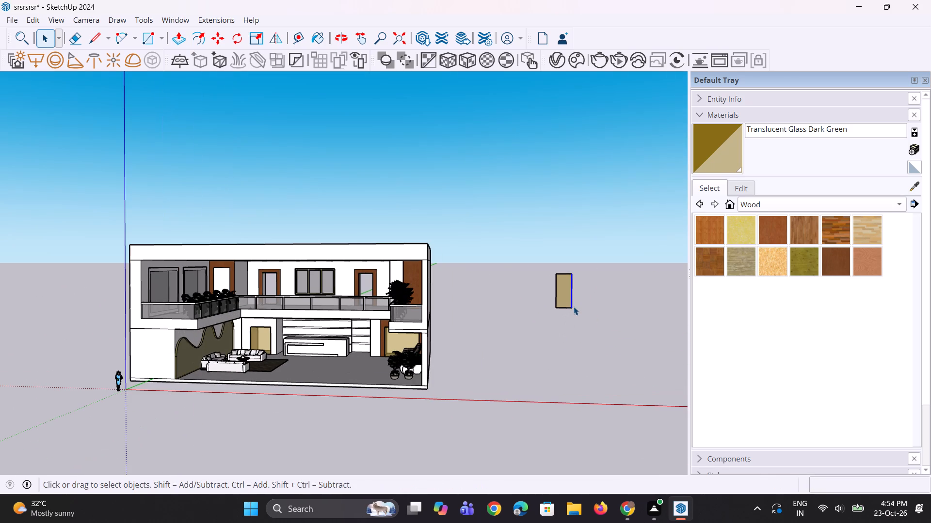
pyautogui.scroll(2, 574, 307)
pyautogui.moveTo(520, 209); pyautogui.dragTo(612, 386)
pyautogui.rightClick(569, 293)
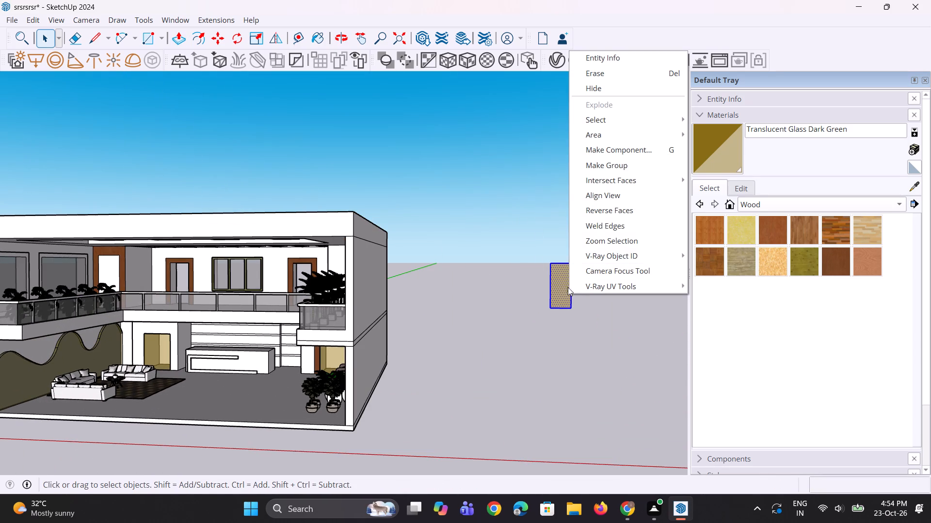
pyautogui.click(611, 167)
# Move the grouped glass panel into the doorway right of the window, matching its bottom corner to the cherry frame's inner corner.
pyautogui.press('m')
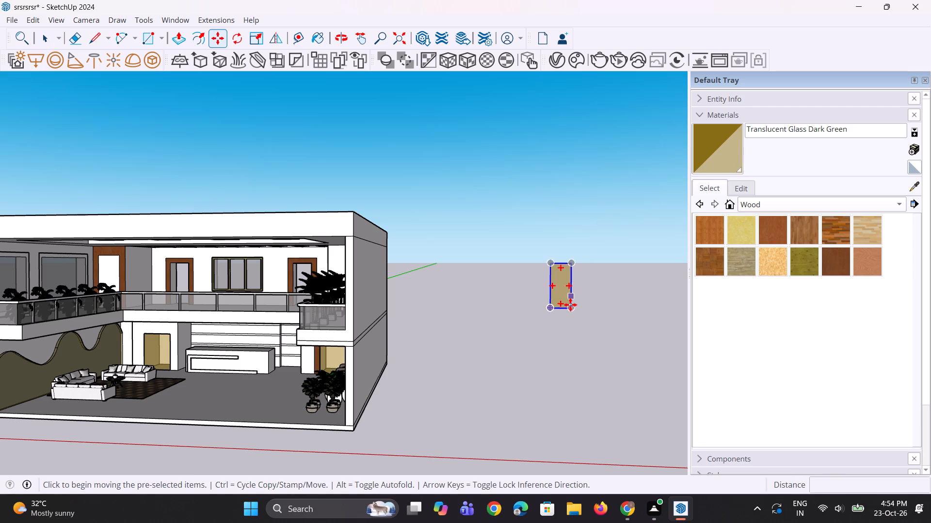
pyautogui.click(570, 311)
pyautogui.scroll(-4, 589, 338)
pyautogui.scroll(4, 371, 321)
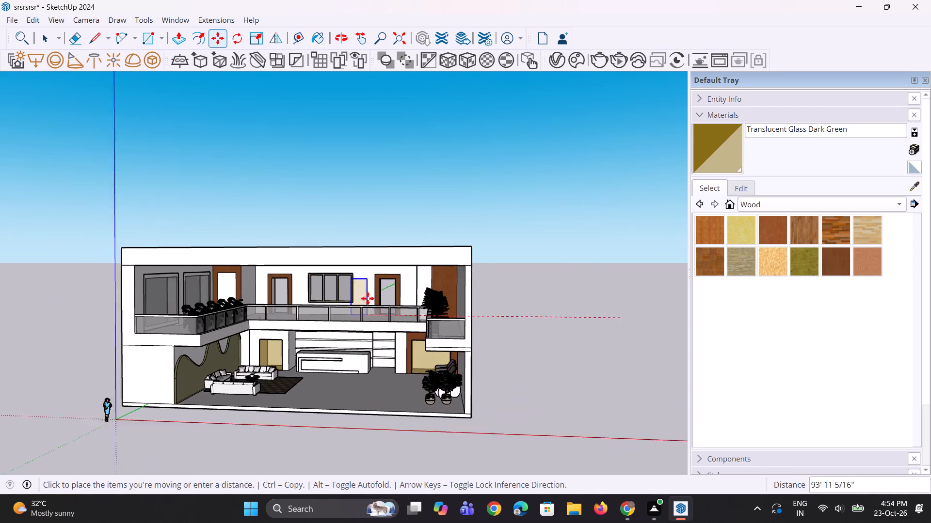
pyautogui.scroll(16, 400, 290)
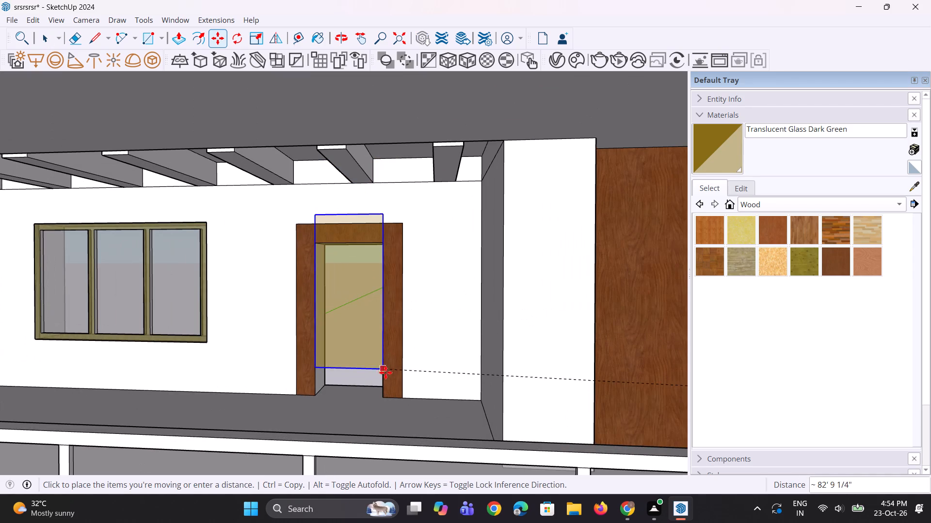
pyautogui.click(385, 391)
pyautogui.scroll(-3, 419, 356)
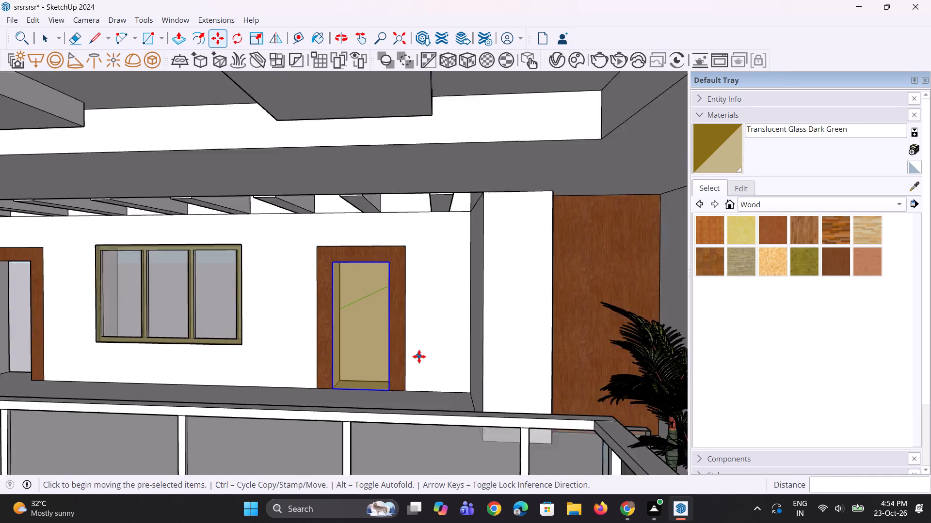
pyautogui.scroll(-1, 419, 356)
pyautogui.press('space')
pyautogui.press('space')
pyautogui.press('space')
# Copy the glass panel about 42' 7 13/16" across to the doorway left of the window.
pyautogui.scroll(-3, 450, 344)
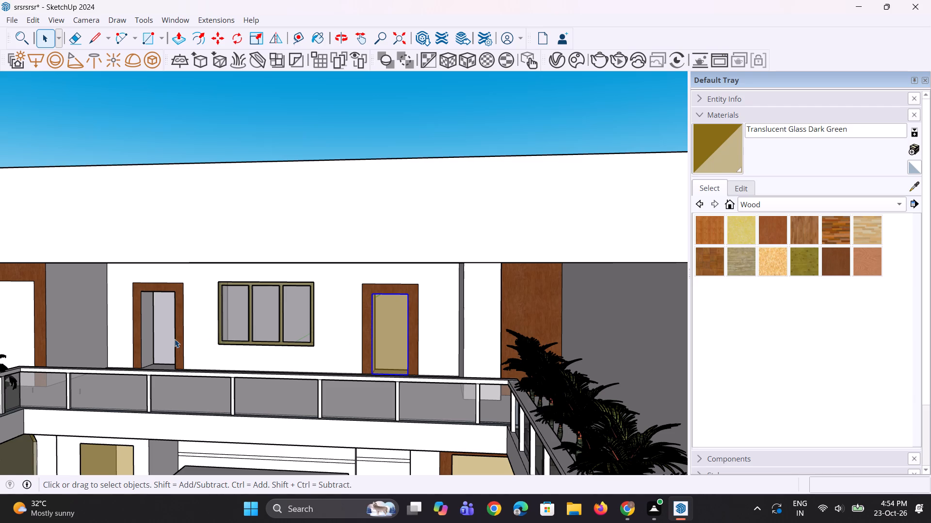
pyautogui.click(175, 339)
pyautogui.click(166, 342)
pyautogui.moveTo(166, 342); pyautogui.dragTo(284, 323, button='middle')
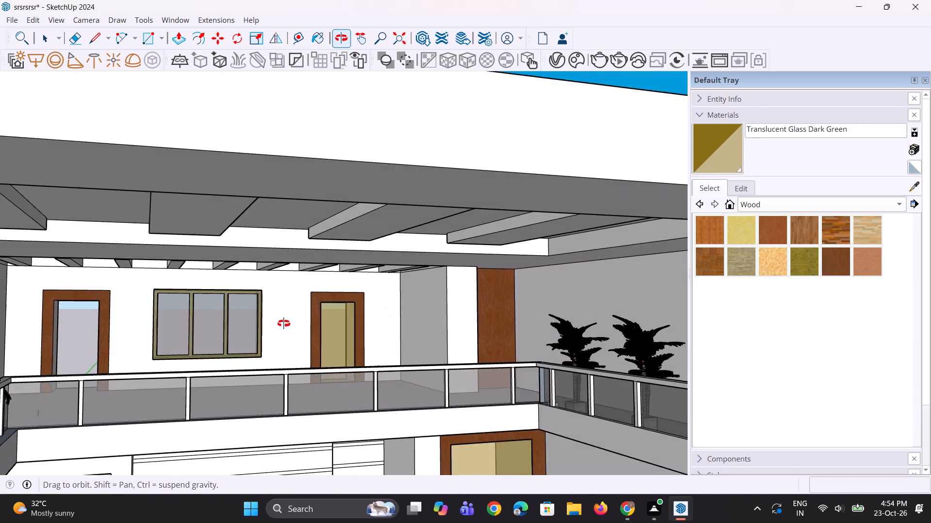
pyautogui.moveTo(284, 323); pyautogui.dragTo(222, 338, button='middle')
pyautogui.moveTo(299, 343); pyautogui.dragTo(287, 362, button='middle')
pyautogui.scroll(6, 343, 369)
pyautogui.click(391, 350)
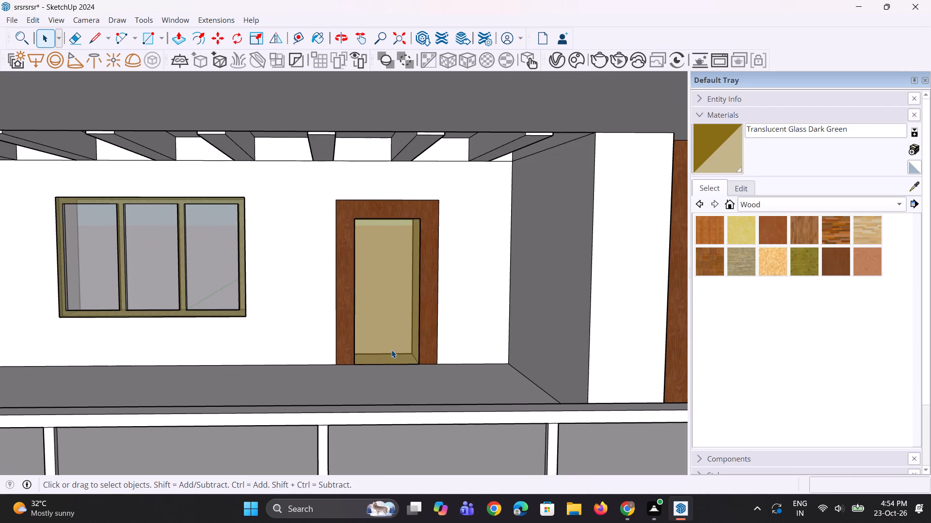
pyautogui.press('m')
pyautogui.click(418, 366)
pyautogui.scroll(-5, 432, 356)
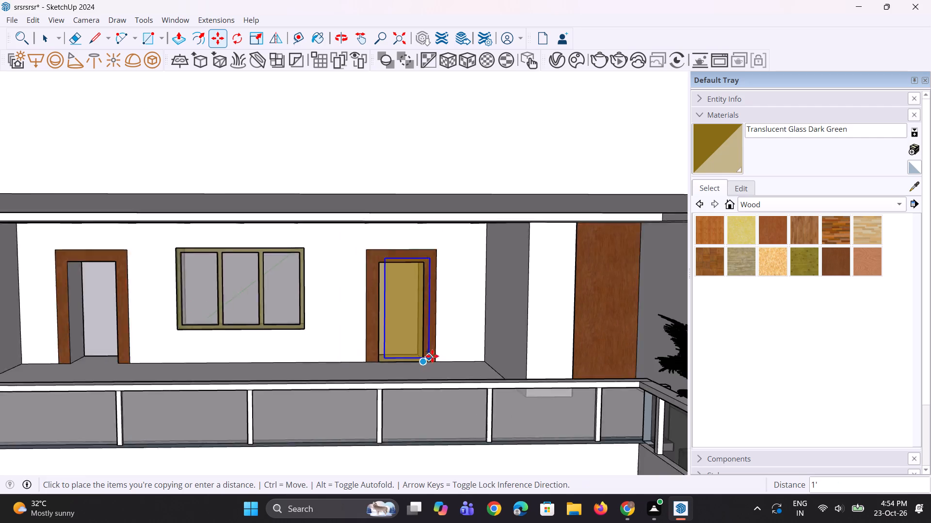
pyautogui.scroll(3, 153, 353)
pyautogui.click(144, 363)
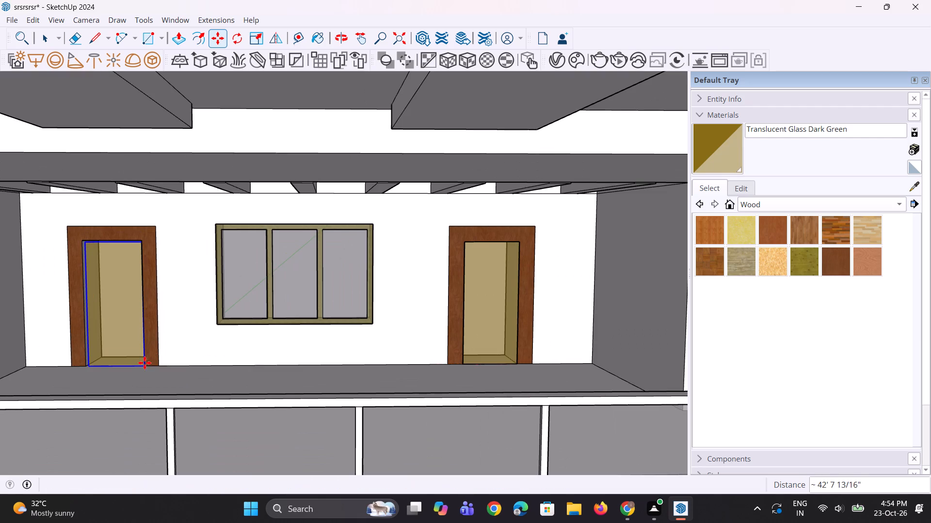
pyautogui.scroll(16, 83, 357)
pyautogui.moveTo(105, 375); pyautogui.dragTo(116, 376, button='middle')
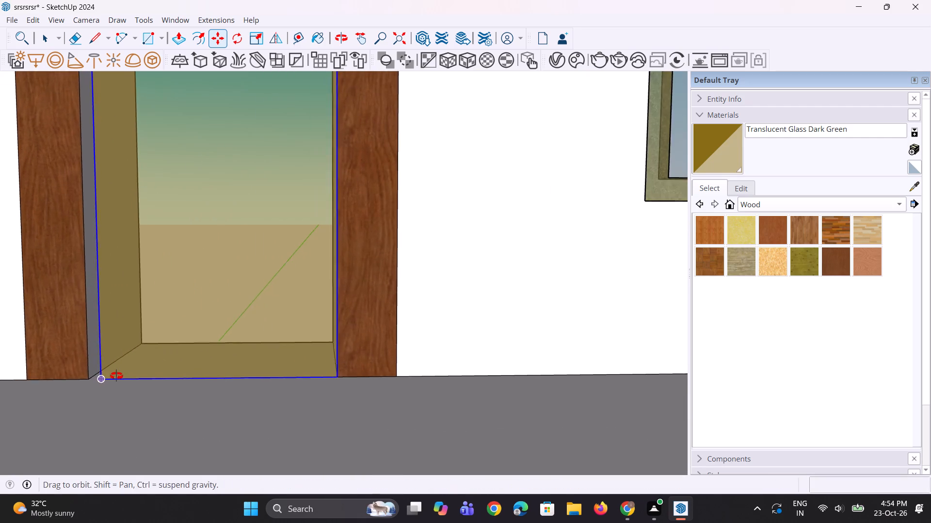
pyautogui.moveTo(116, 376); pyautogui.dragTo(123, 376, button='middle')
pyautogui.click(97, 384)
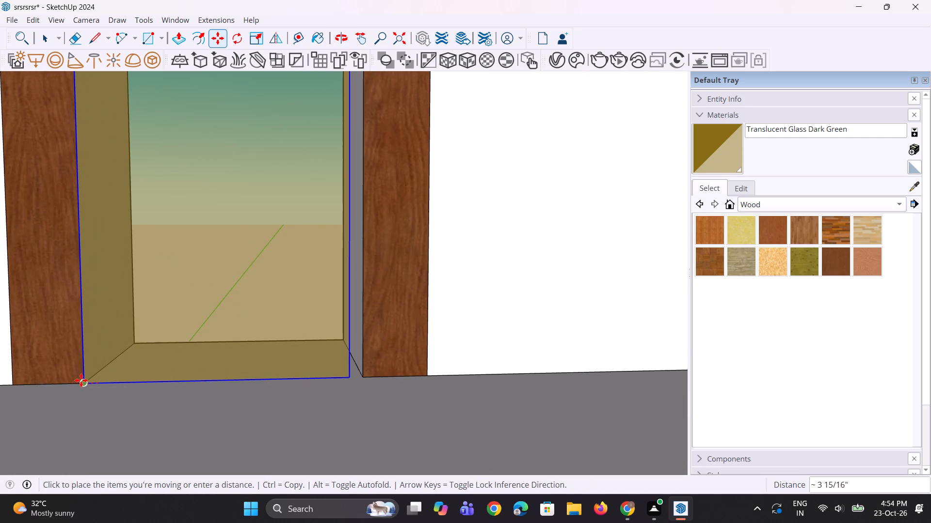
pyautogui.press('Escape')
# Scale the copied glass panel's width out to the left jamb of the doorway left of the window.
pyautogui.scroll(-5, 182, 360)
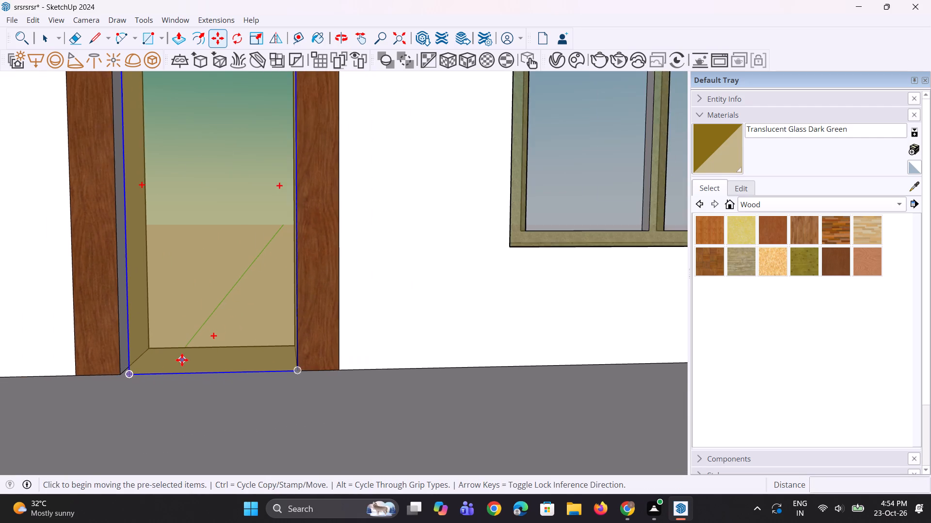
pyautogui.scroll(-4, 176, 349)
pyautogui.scroll(5, 124, 194)
pyautogui.moveTo(155, 236); pyautogui.dragTo(228, 233, button='middle')
pyautogui.press('s')
pyautogui.click(169, 264)
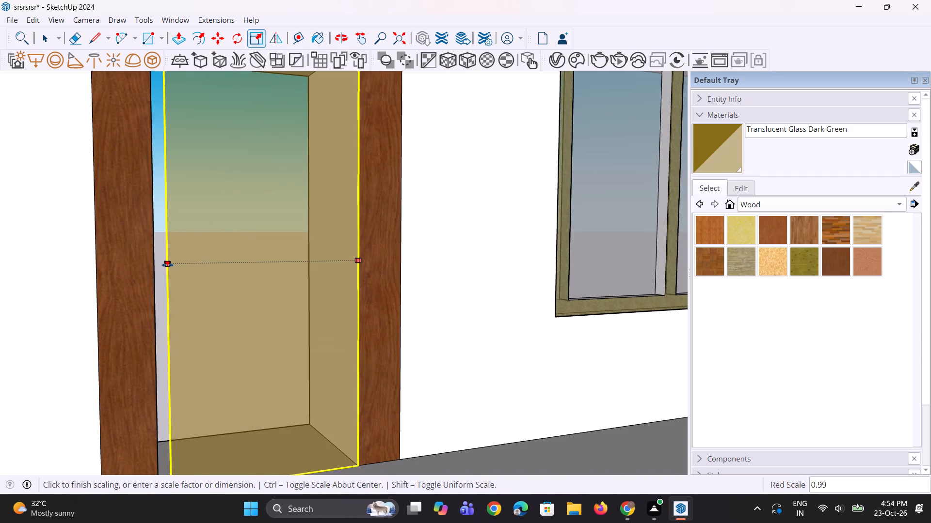
pyautogui.click(154, 273)
# Scale the copied glass panel's height by about 1.01 up to the underside of the cherry door frame's head.
pyautogui.scroll(-4, 174, 291)
pyautogui.moveTo(278, 311); pyautogui.dragTo(212, 323, button='middle')
pyautogui.scroll(2, 238, 163)
pyautogui.click(221, 110)
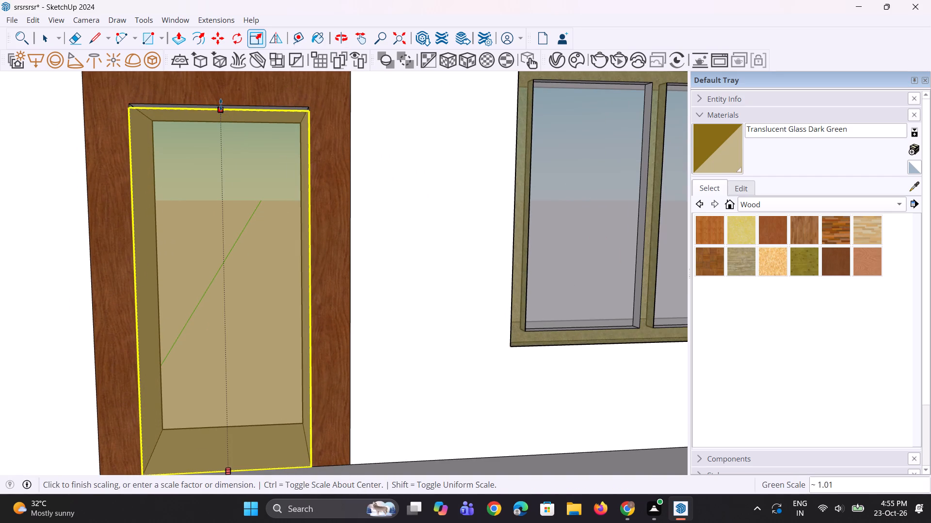
pyautogui.click(221, 105)
pyautogui.scroll(-4, 217, 135)
pyautogui.press('space')
pyautogui.press('space')
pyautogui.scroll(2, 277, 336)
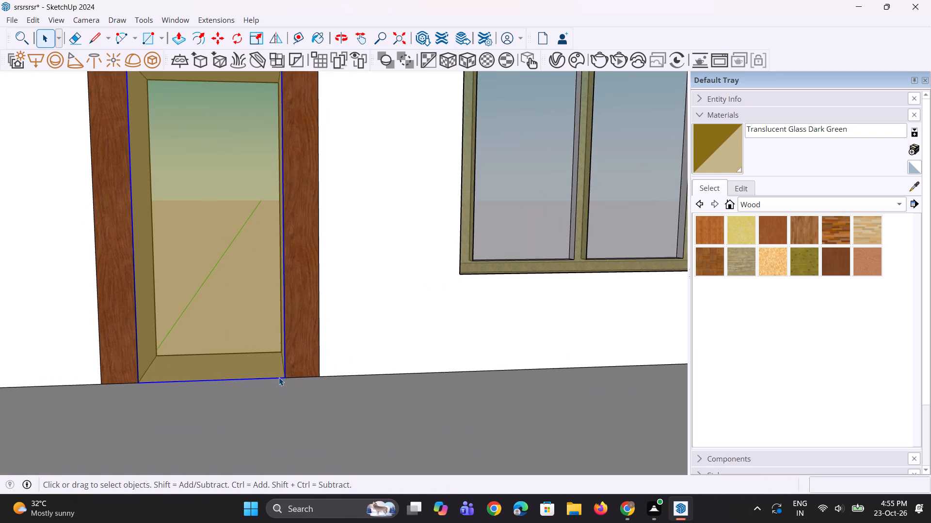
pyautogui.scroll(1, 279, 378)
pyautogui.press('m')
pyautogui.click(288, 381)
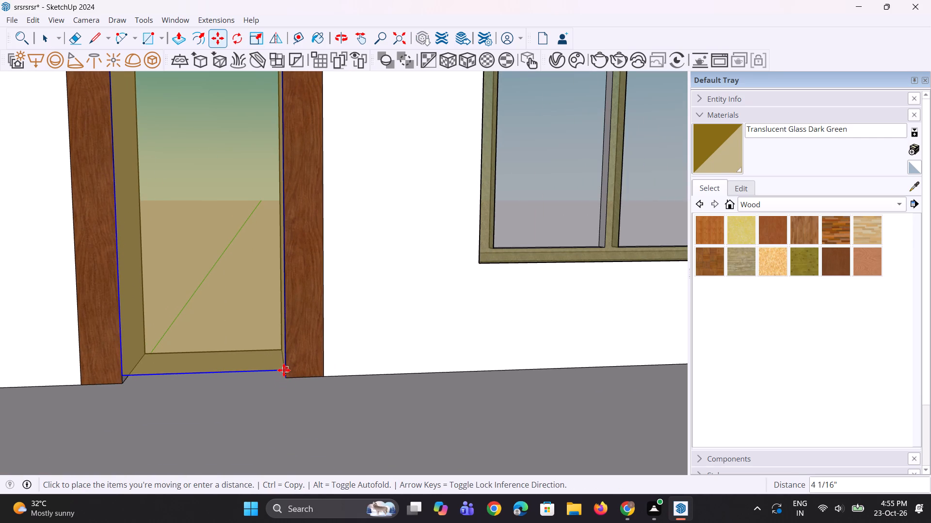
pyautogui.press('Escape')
# Fit the entire model in view to review the interior.
pyautogui.scroll(-9, 283, 369)
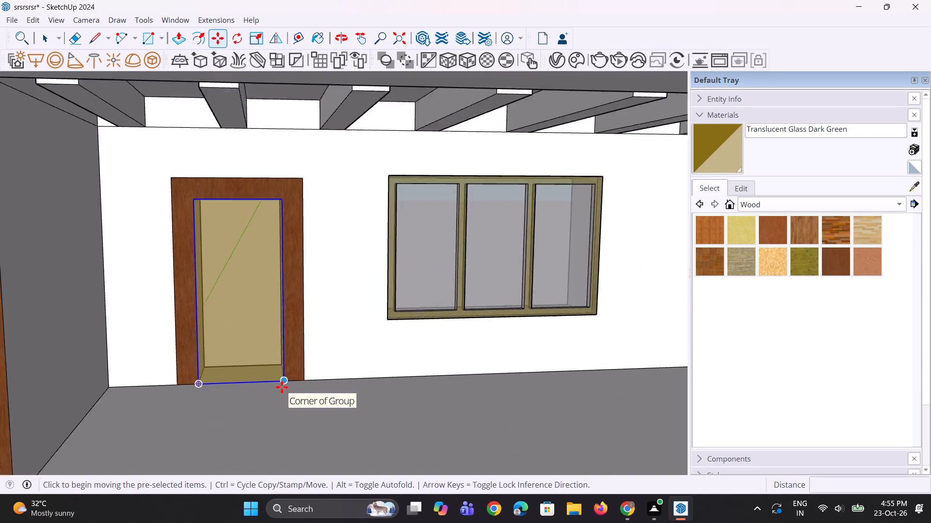
pyautogui.scroll(-14, 282, 387)
pyautogui.press('space')
pyautogui.press('space')
pyautogui.press('space')
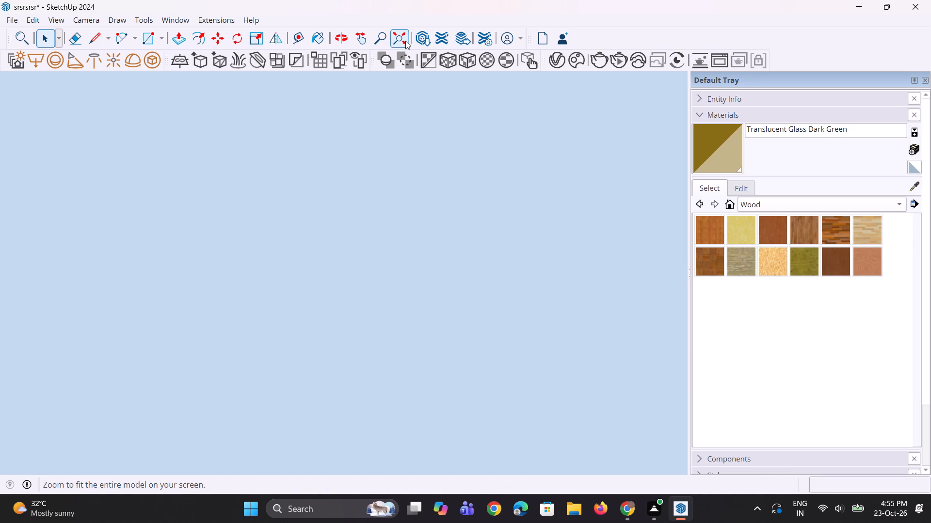
pyautogui.click(405, 41)
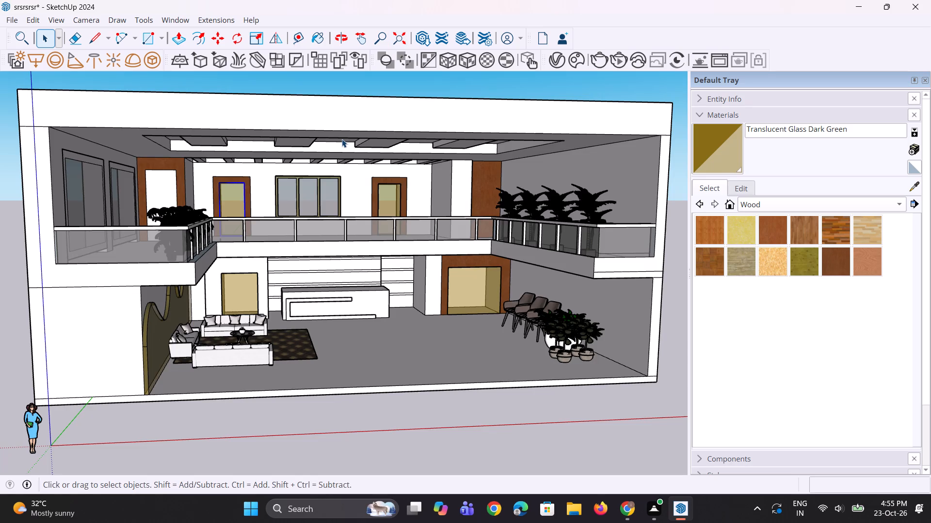
# Push/pull the underside of the upper horizontal band on the reception desk's front trim downward to thicken the band slightly.
pyautogui.scroll(-1, 342, 139)
pyautogui.click(411, 375)
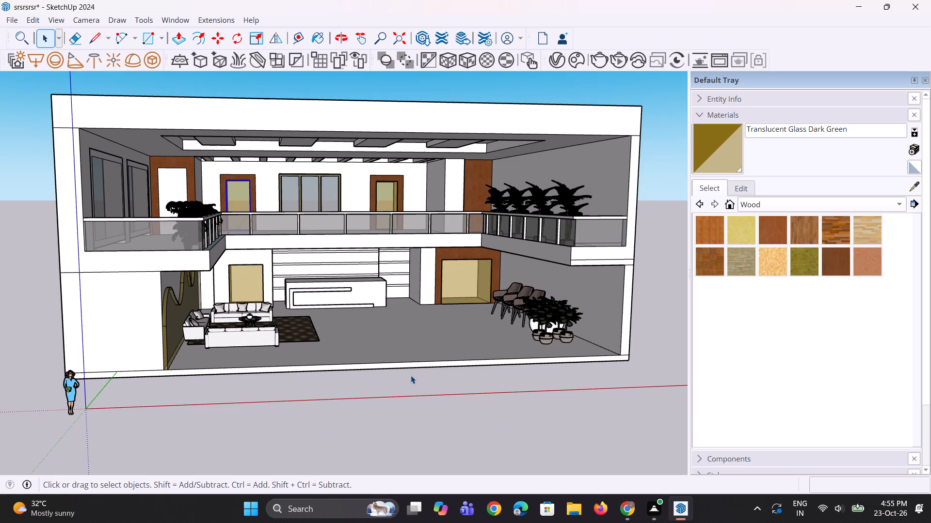
pyautogui.moveTo(407, 372); pyautogui.dragTo(401, 368, button='middle')
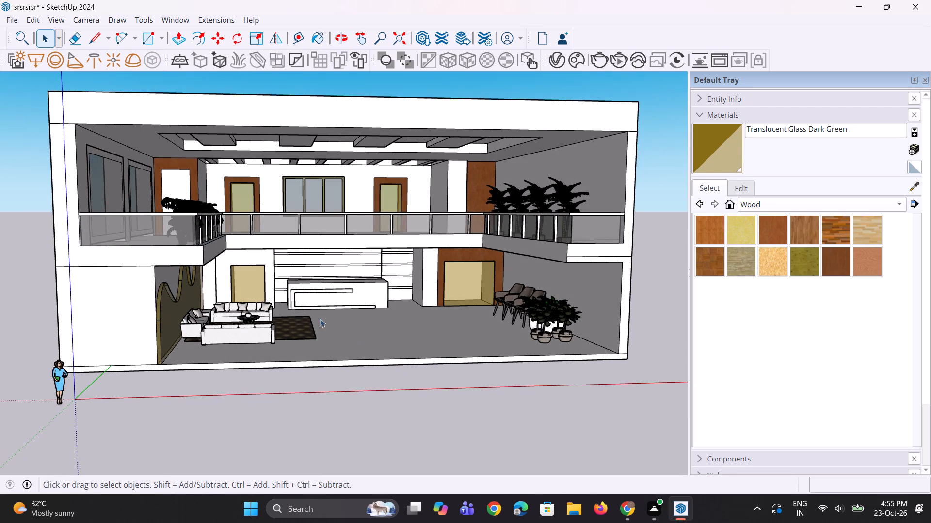
pyautogui.scroll(15, 313, 314)
pyautogui.moveTo(294, 292); pyautogui.dragTo(298, 257, button='middle')
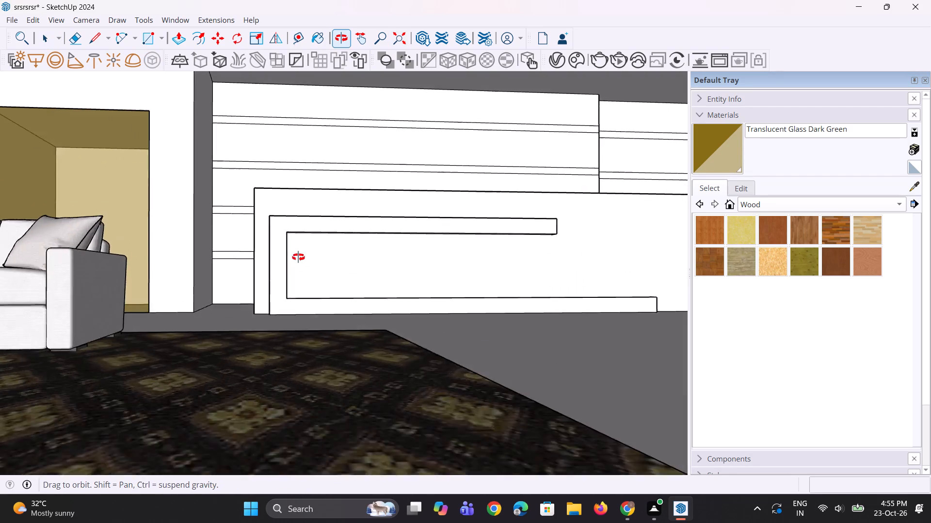
pyautogui.moveTo(298, 257); pyautogui.dragTo(277, 281, button='middle')
pyautogui.scroll(10, 308, 241)
pyautogui.moveTo(314, 234); pyautogui.dragTo(314, 234, button='middle')
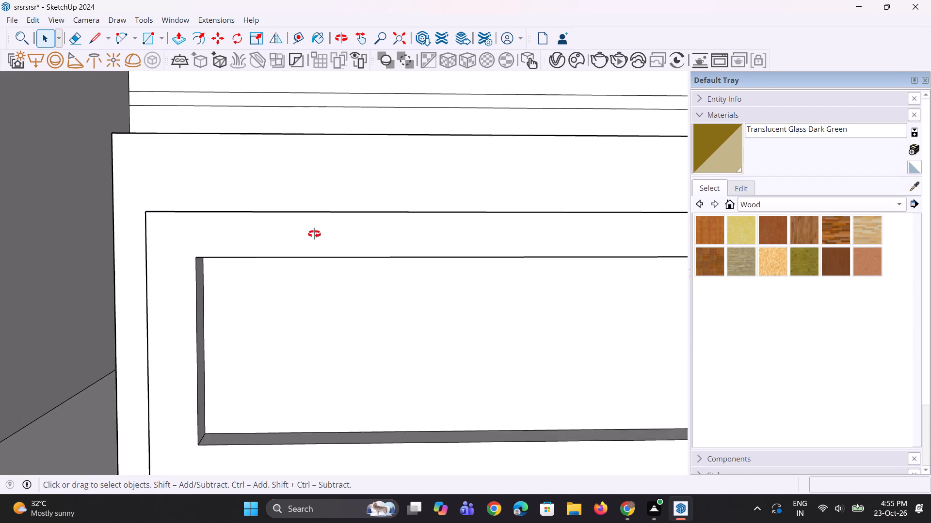
pyautogui.moveTo(314, 234); pyautogui.dragTo(325, 199, button='middle')
pyautogui.click(331, 230)
pyautogui.press('p')
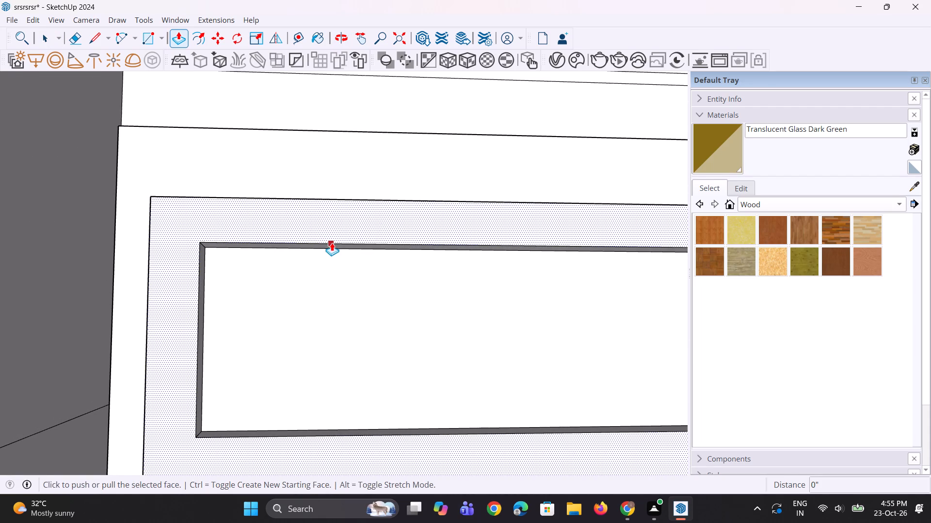
pyautogui.scroll(3, 332, 245)
pyautogui.press('space')
pyautogui.press('space')
pyautogui.scroll(7, 336, 245)
pyautogui.press('space')
pyautogui.click(338, 246)
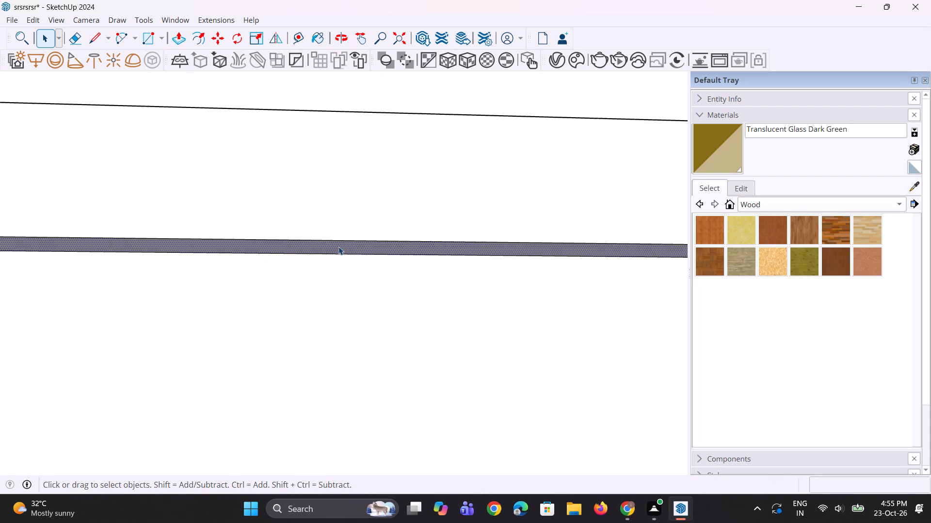
pyautogui.press('p')
pyautogui.click(338, 246)
pyautogui.click(336, 262)
# Push/pull the inner side face of the desk trim's vertical strip about 2 15/16" inward to widen the strip.
pyautogui.moveTo(304, 261); pyautogui.dragTo(283, 262, button='middle')
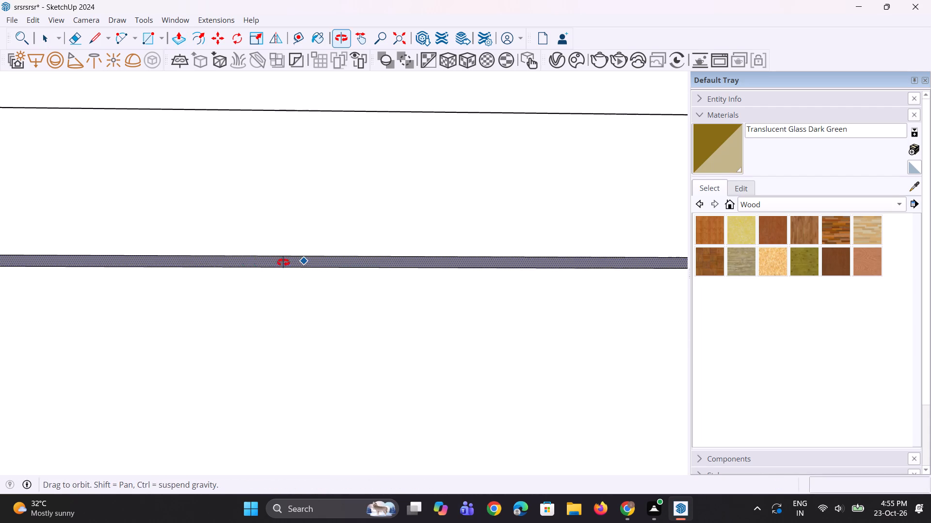
pyautogui.moveTo(283, 262); pyautogui.dragTo(251, 276, button='middle')
pyautogui.scroll(-6, 251, 276)
pyautogui.press('space')
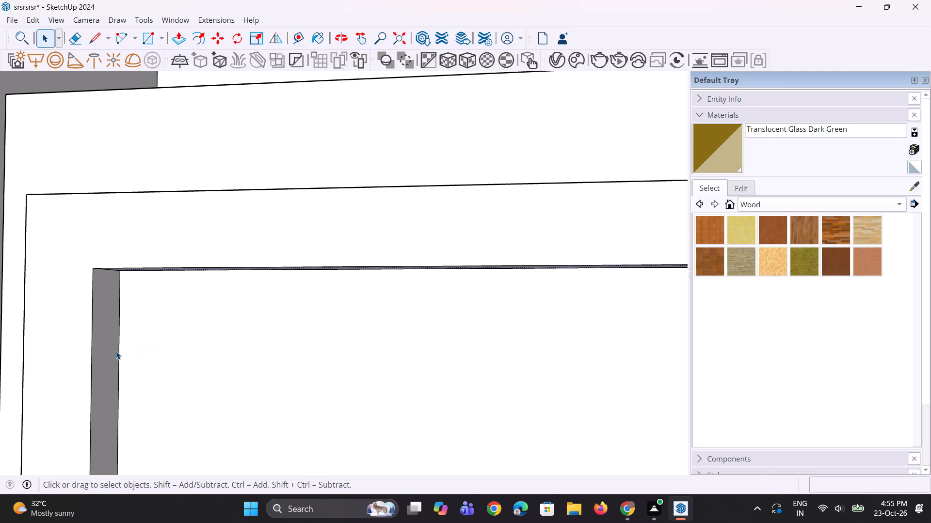
pyautogui.click(116, 351)
pyautogui.press('p')
pyautogui.click(116, 351)
pyautogui.click(133, 349)
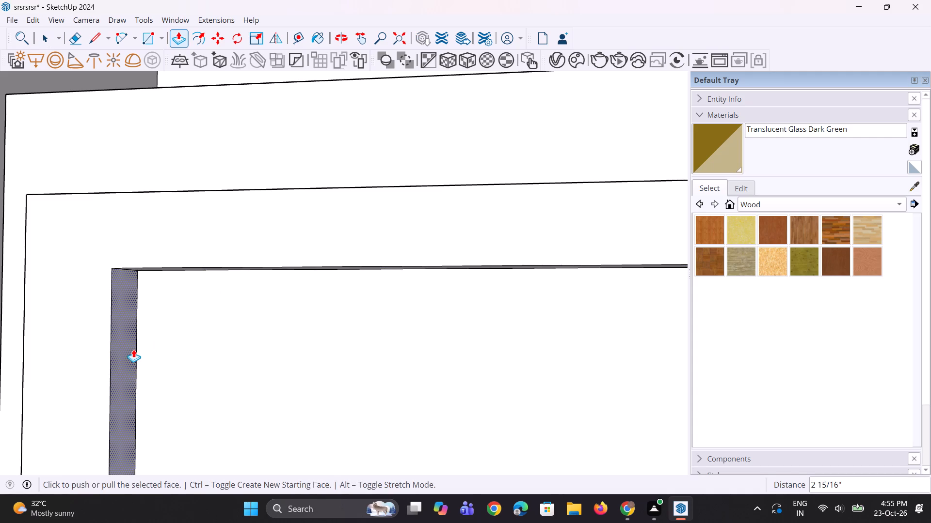
# Push/pull the upper face of the desk trim's bottom band up about 1 3/16" to thicken it.
pyautogui.scroll(-14, 220, 256)
pyautogui.moveTo(223, 253); pyautogui.dragTo(222, 328, button='middle')
pyautogui.scroll(2, 231, 368)
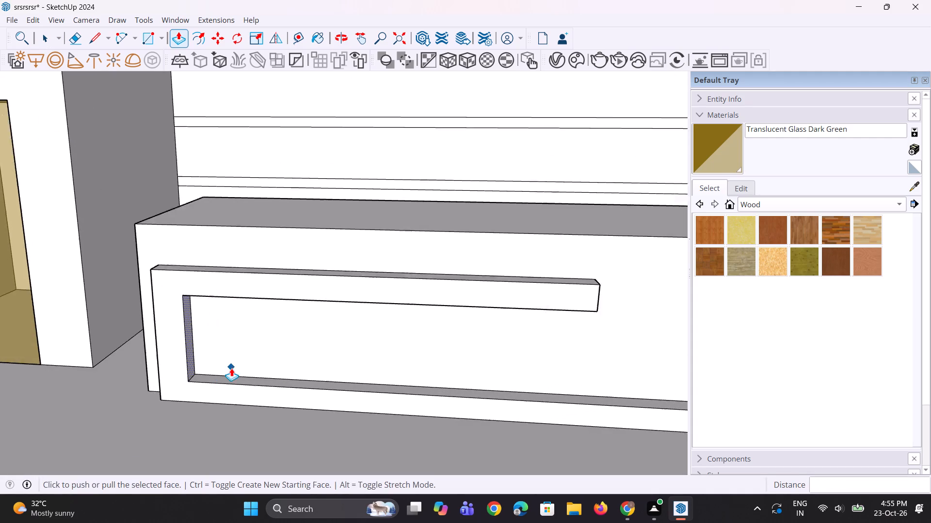
pyautogui.scroll(6, 231, 368)
pyautogui.press('space')
pyautogui.click(251, 385)
pyautogui.scroll(2, 282, 380)
pyautogui.press('space')
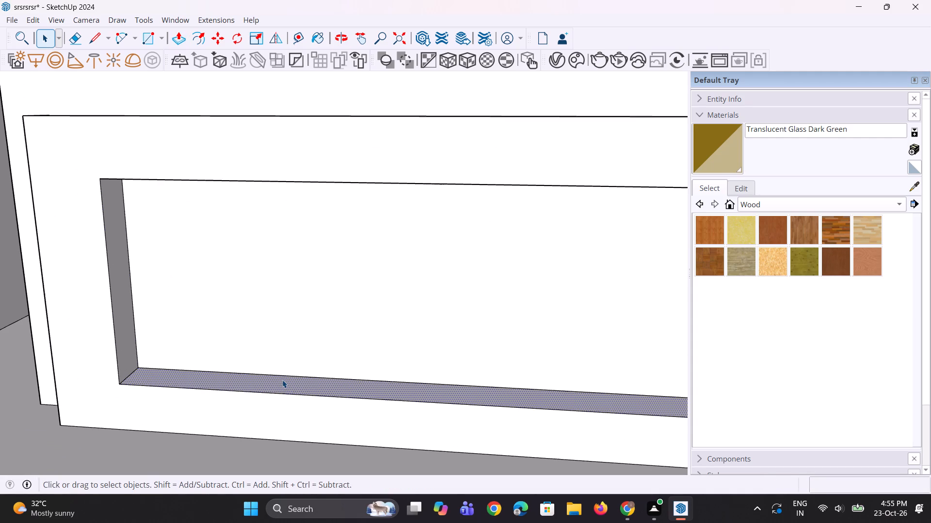
pyautogui.press('p')
pyautogui.click(287, 377)
pyautogui.click(286, 371)
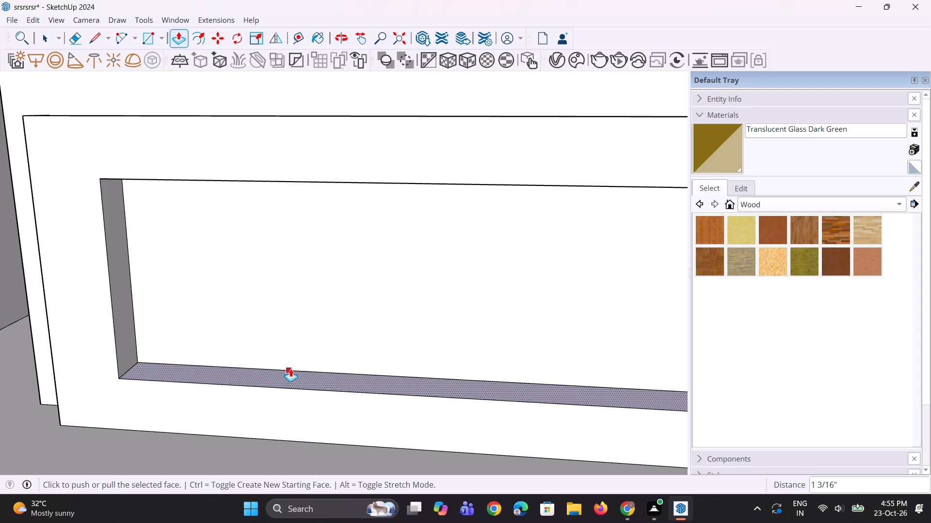
# Examine the reception desk trim and both floors of the interior from several viewpoints.
pyautogui.scroll(-20, 290, 369)
pyautogui.scroll(-1, 290, 369)
pyautogui.press('space')
pyautogui.press('space')
pyautogui.press('space')
pyautogui.moveTo(276, 307); pyautogui.dragTo(300, 285, button='middle')
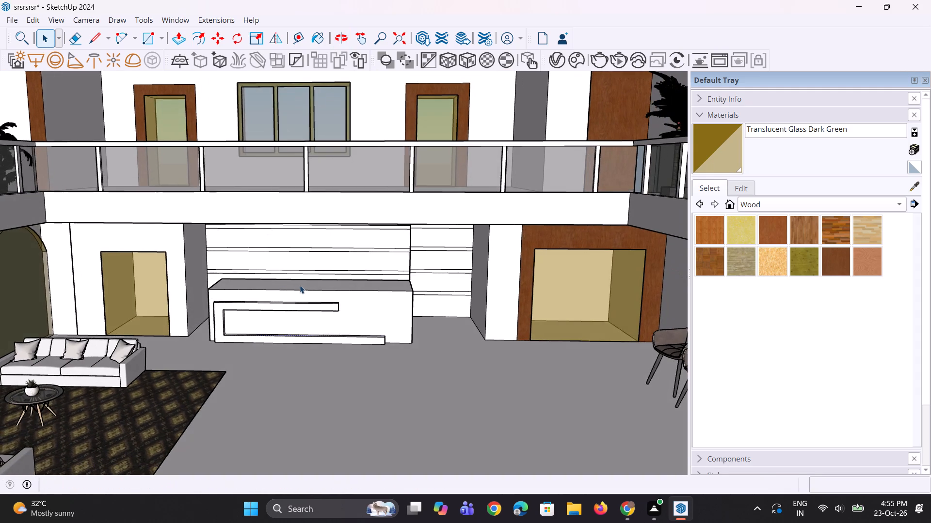
pyautogui.scroll(-9, 260, 291)
pyautogui.press('space')
pyautogui.press('space')
pyautogui.click(571, 306)
pyautogui.scroll(5, 325, 218)
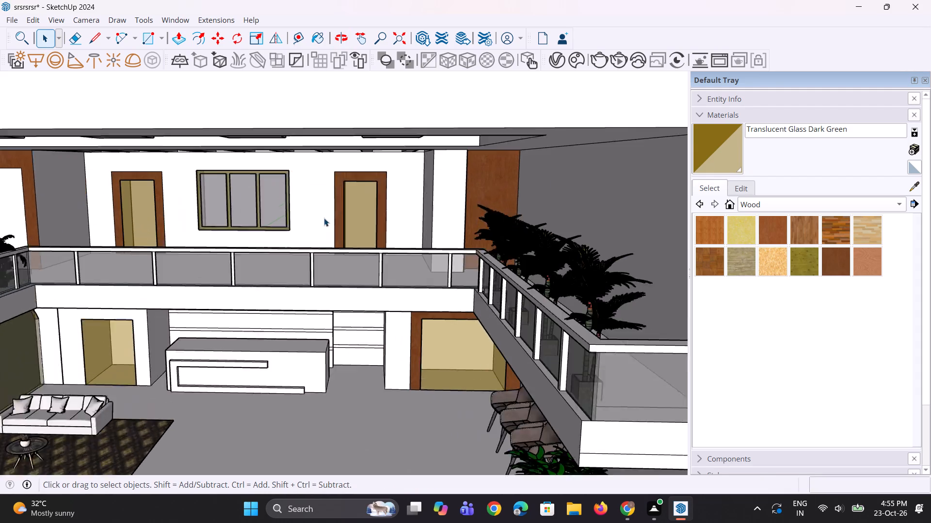
pyautogui.scroll(1, 324, 218)
pyautogui.scroll(7, 146, 522)
pyautogui.scroll(3, 301, 427)
pyautogui.moveTo(301, 427); pyautogui.dragTo(282, 409, button='middle')
pyautogui.scroll(-9, 283, 400)
pyautogui.moveTo(285, 400); pyautogui.dragTo(304, 375, button='middle')
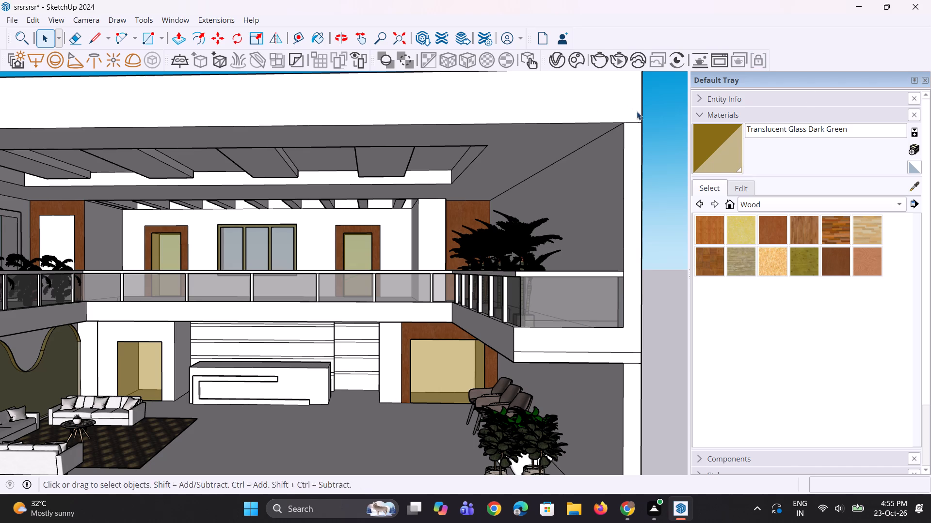
# Create a Generic V-Ray material with a pale yellow diffuse colour of about R 0.909, G 0.902, B 0.688.
pyautogui.click(564, 62)
pyautogui.click(557, 57)
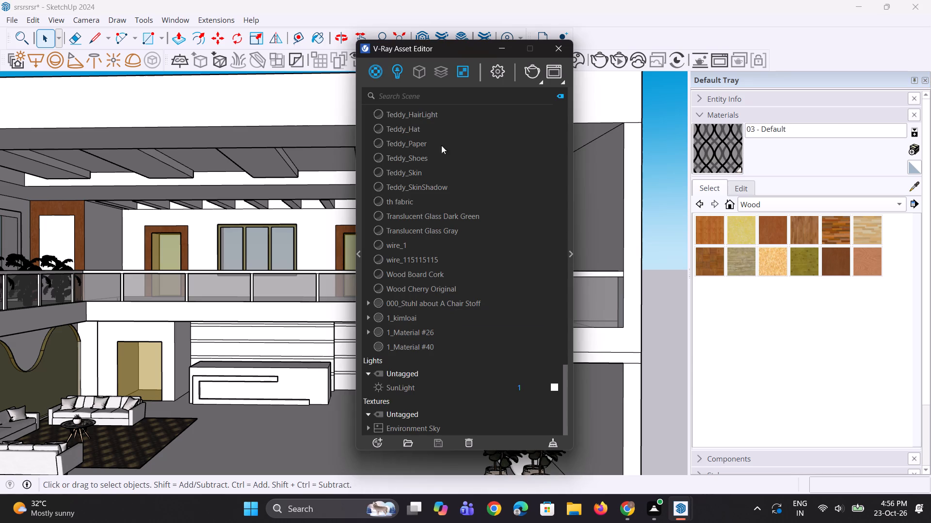
pyautogui.rightClick(367, 71)
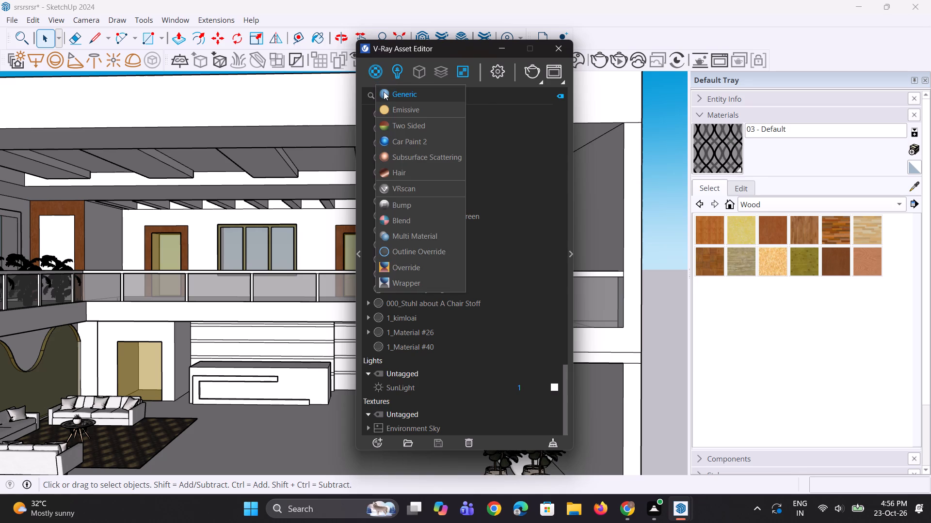
pyautogui.click(384, 92)
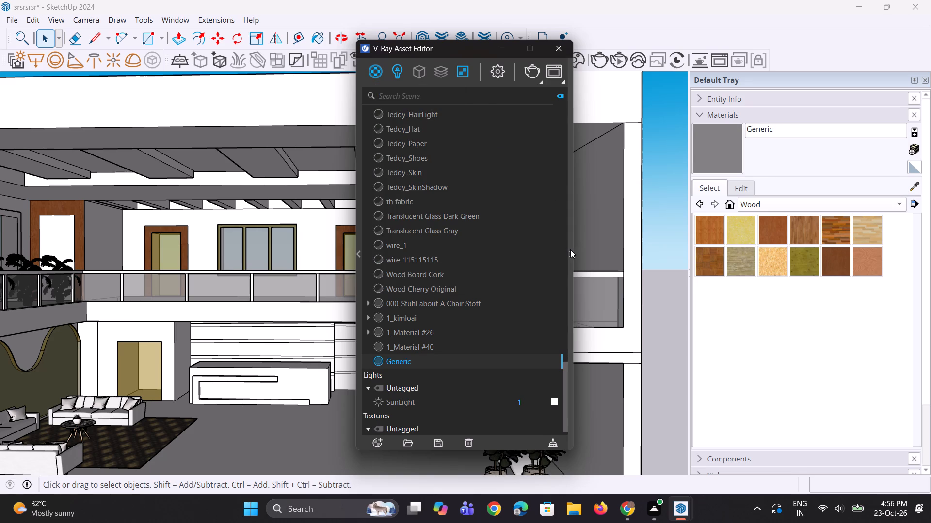
pyautogui.click(570, 249)
pyautogui.click(666, 277)
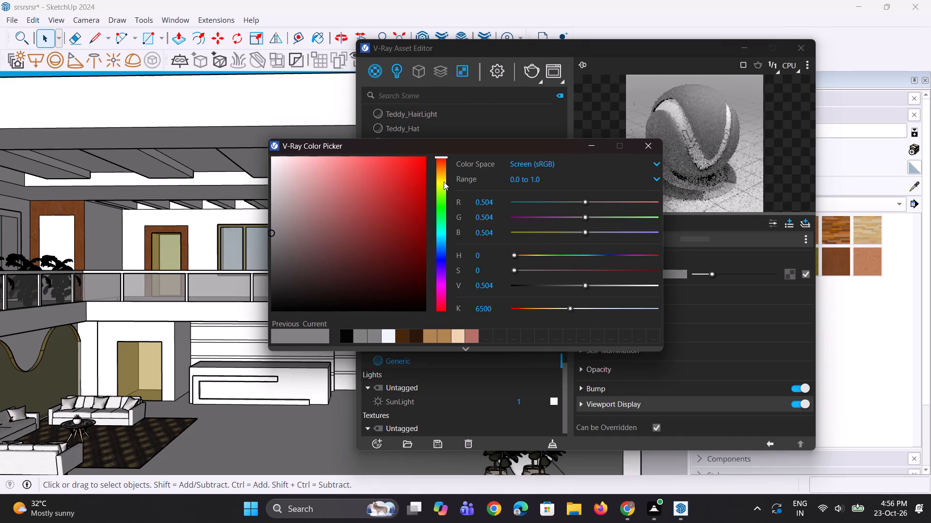
pyautogui.click(444, 182)
pyautogui.moveTo(323, 182); pyautogui.dragTo(306, 174)
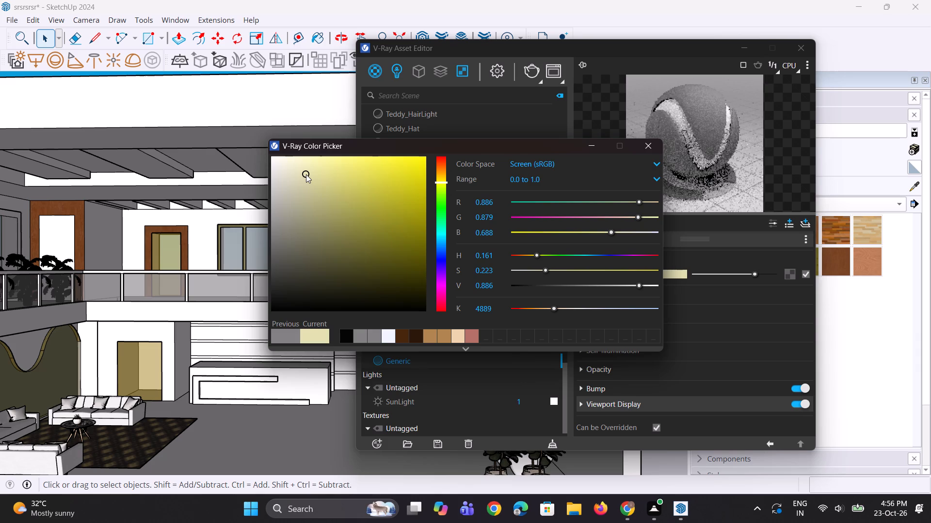
pyautogui.click(306, 174)
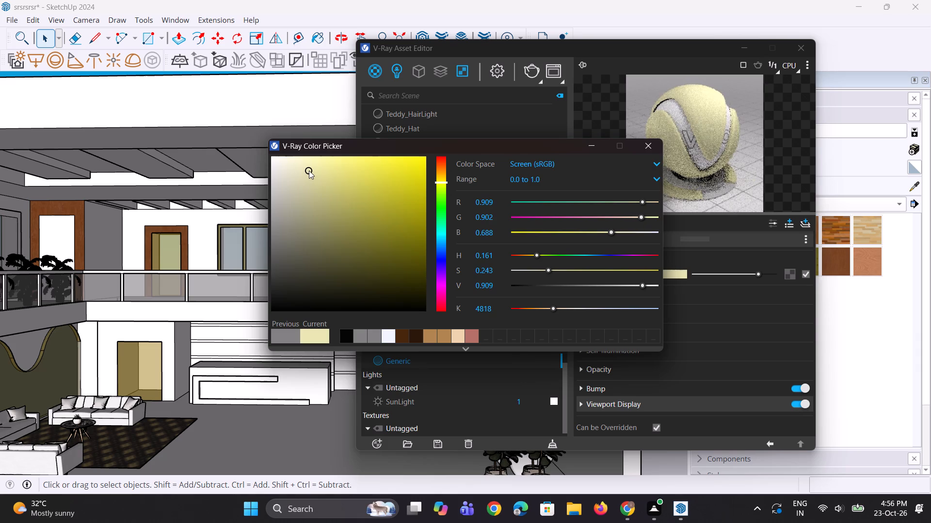
pyautogui.click(586, 151)
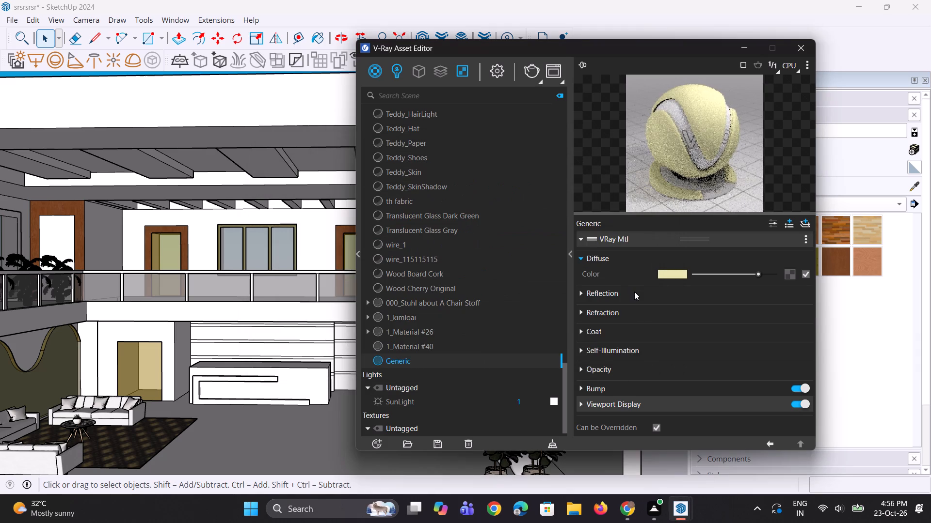
# Give the Generic material a dark grey reflection colour and a reflection glossiness of 0.95.
pyautogui.click(634, 292)
pyautogui.click(705, 308)
pyautogui.click(666, 318)
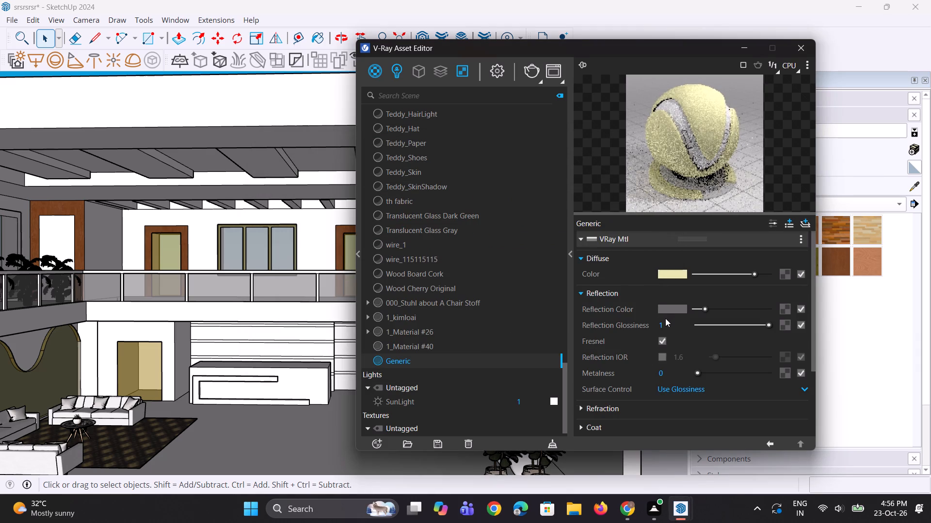
pyautogui.moveTo(663, 321); pyautogui.dragTo(642, 319)
pyautogui.write('0.95')
pyautogui.press('Return')
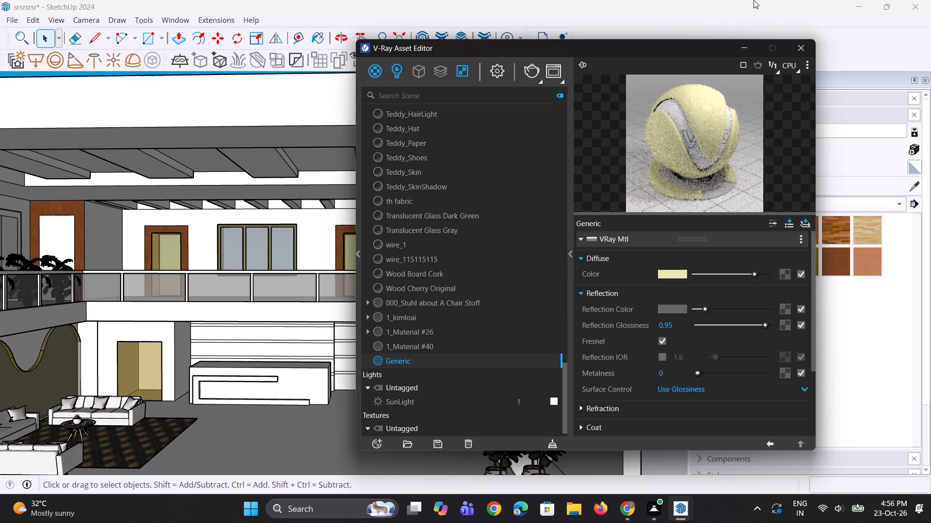
pyautogui.doubleClick(696, 135)
pyautogui.click(733, 48)
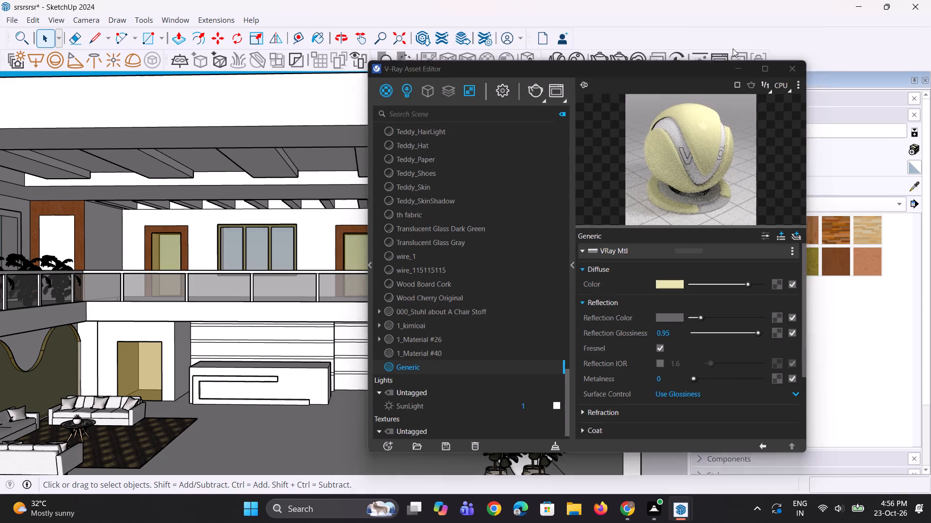
# Paint the pier beside the ground-floor cherry doorway and the balcony slab's underside with the pale yellow Generic material.
pyautogui.click(725, 128)
pyautogui.click(724, 140)
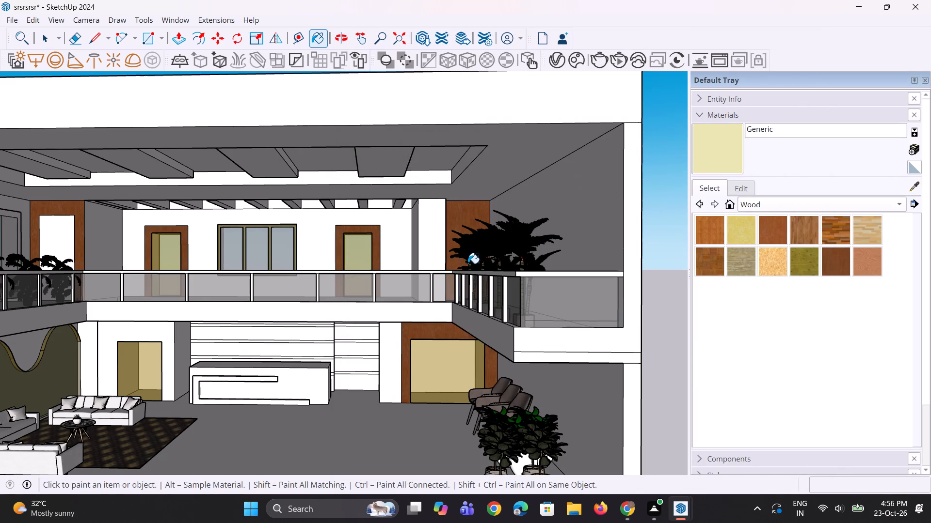
pyautogui.scroll(-6, 465, 267)
pyautogui.scroll(4, 372, 419)
pyautogui.scroll(5, 383, 323)
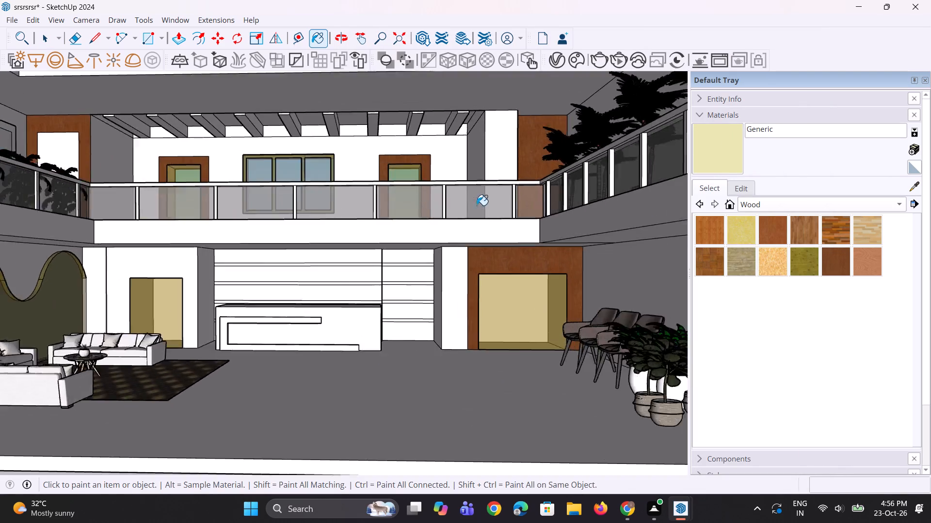
pyautogui.scroll(4, 477, 205)
pyautogui.click(444, 302)
pyautogui.scroll(3, 419, 319)
pyautogui.click(419, 319)
pyautogui.moveTo(431, 313); pyautogui.dragTo(452, 294, button='middle')
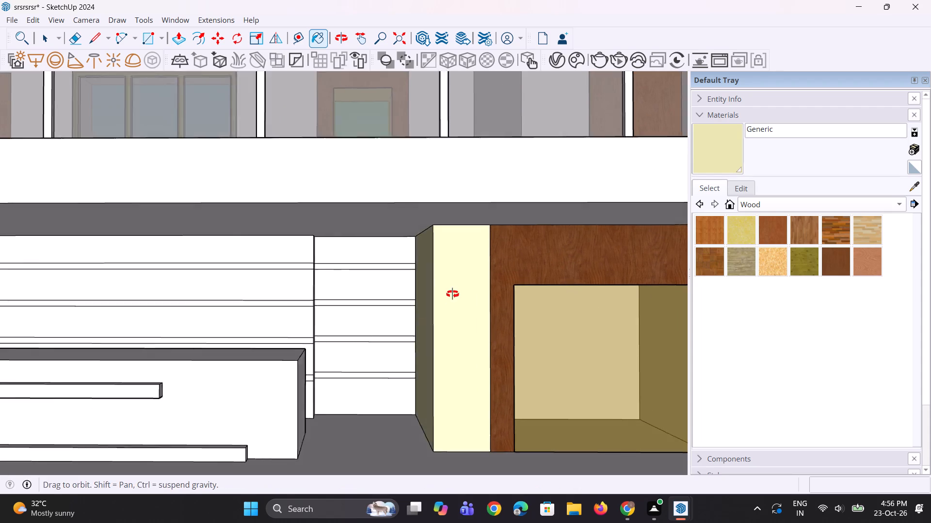
pyautogui.moveTo(452, 294); pyautogui.dragTo(457, 279, button='middle')
pyautogui.click(457, 192)
# Paint the grooved wall panels behind the reception desk with the pale yellow Generic material.
pyautogui.scroll(-2, 356, 238)
pyautogui.click(354, 252)
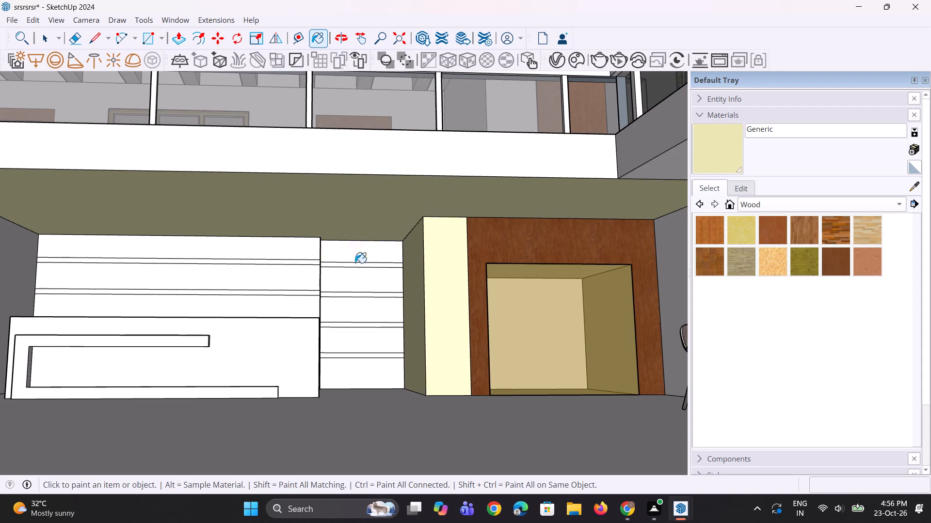
pyautogui.click(356, 269)
pyautogui.click(313, 279)
pyautogui.click(315, 301)
pyautogui.click(344, 314)
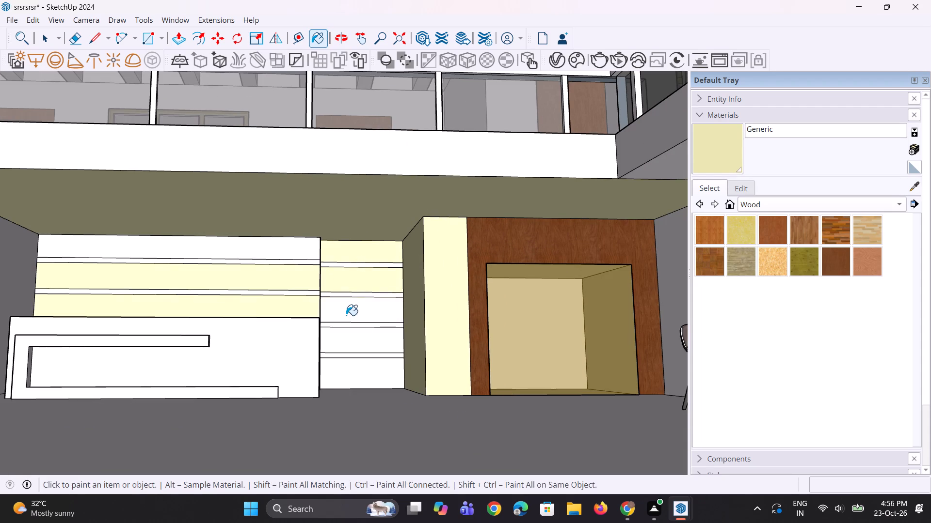
pyautogui.moveTo(354, 309); pyautogui.dragTo(346, 337, button='middle')
pyautogui.moveTo(344, 339); pyautogui.dragTo(339, 343)
pyautogui.moveTo(323, 348); pyautogui.dragTo(255, 330, button='middle')
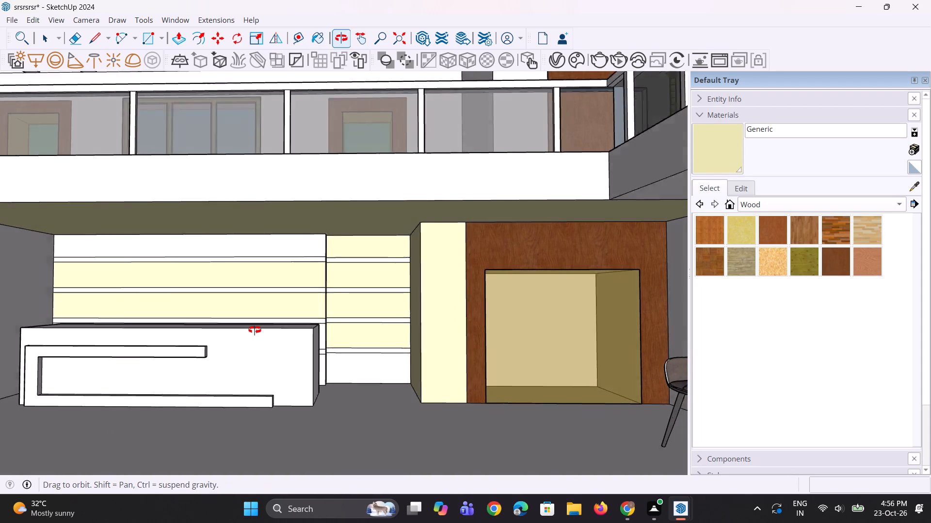
pyautogui.moveTo(255, 330); pyautogui.dragTo(251, 328, button='middle')
pyautogui.scroll(3, 316, 333)
pyautogui.click(337, 346)
pyautogui.click(343, 386)
# Paint the wall around the ground-floor doorway beside the lounge, its return face, and the wavy-panel side wall with the pale yellow Generic material.
pyautogui.scroll(-3, 386, 322)
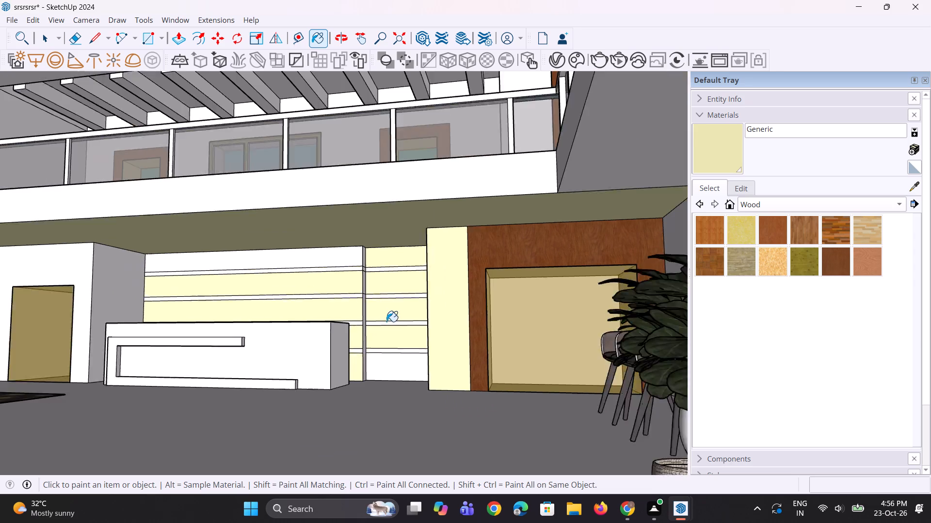
pyautogui.scroll(-2, 386, 322)
pyautogui.click(137, 302)
pyautogui.click(96, 266)
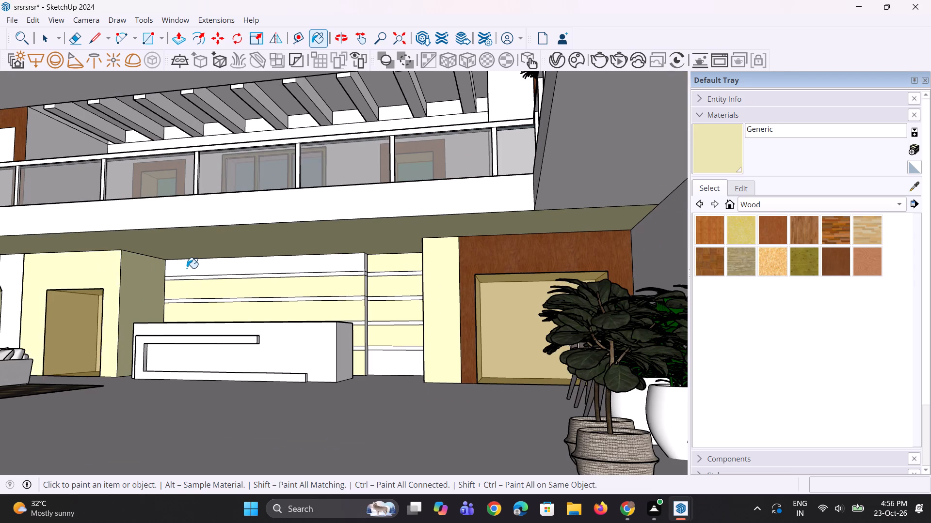
pyautogui.scroll(-5, 187, 268)
pyautogui.scroll(1, 64, 259)
pyautogui.click(25, 271)
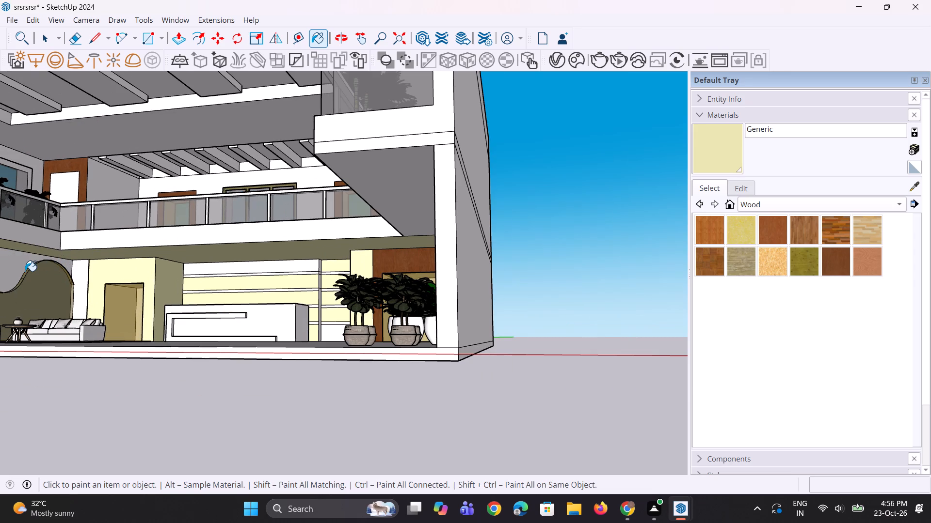
pyautogui.click(18, 267)
# Paint the balcony slab's front and side fascias and the ground-floor side wall behind the chairs with the pale yellow Generic material.
pyautogui.scroll(-7, 143, 264)
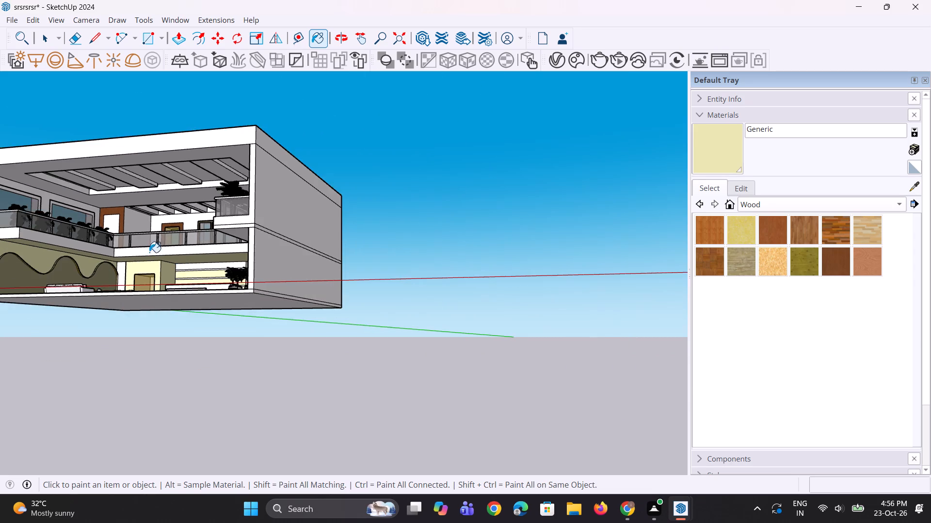
pyautogui.scroll(9, 122, 240)
pyautogui.click(131, 267)
pyautogui.click(81, 266)
pyautogui.moveTo(167, 278); pyautogui.dragTo(230, 302, button='middle')
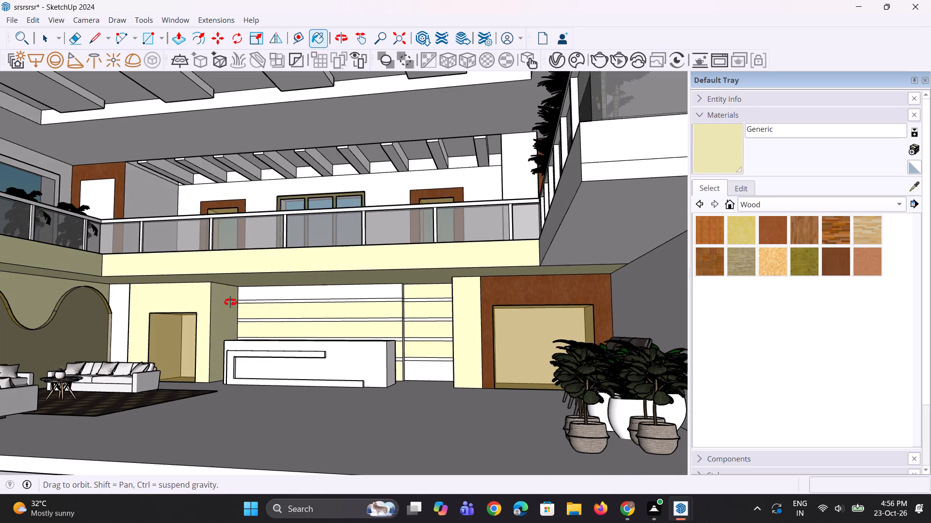
pyautogui.moveTo(230, 302); pyautogui.dragTo(242, 303, button='middle')
pyautogui.click(578, 272)
pyautogui.click(504, 266)
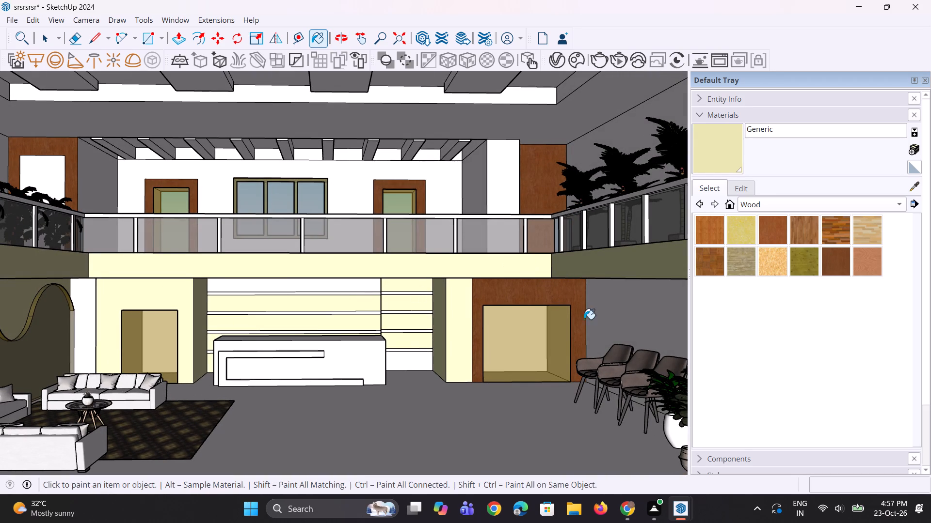
pyautogui.click(602, 318)
# Paint the upper-floor pier beside the cherry panel, its side face, and the back wall around the window with the pale yellow Generic material.
pyautogui.scroll(-4, 473, 329)
pyautogui.scroll(3, 488, 227)
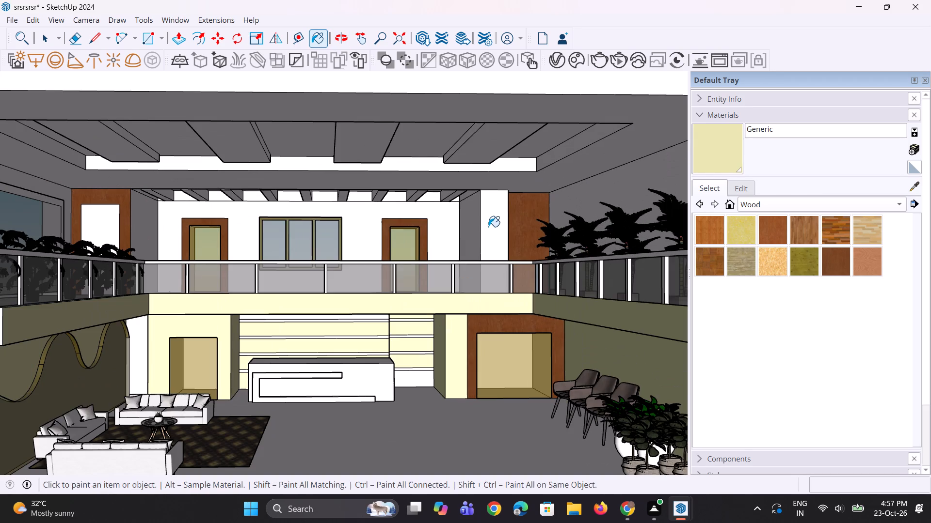
pyautogui.click(488, 227)
pyautogui.click(469, 235)
pyautogui.scroll(1, 488, 243)
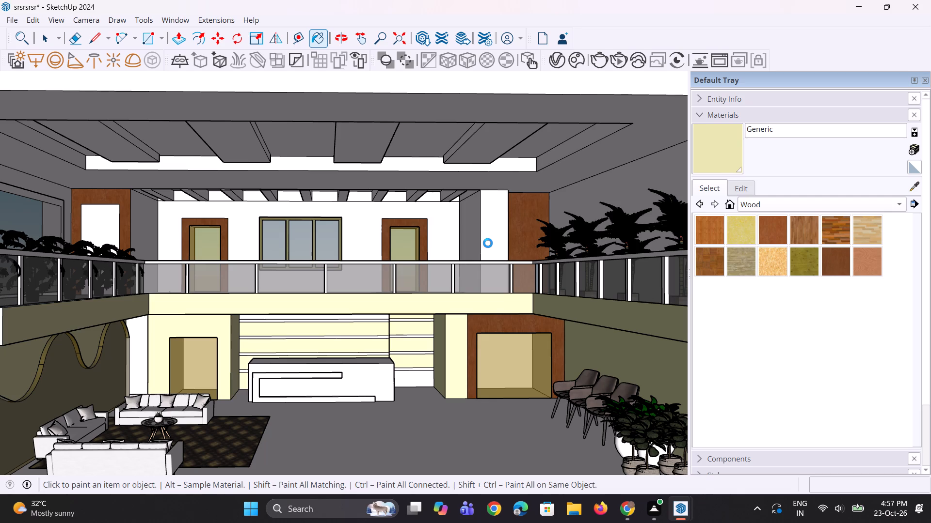
pyautogui.click(490, 242)
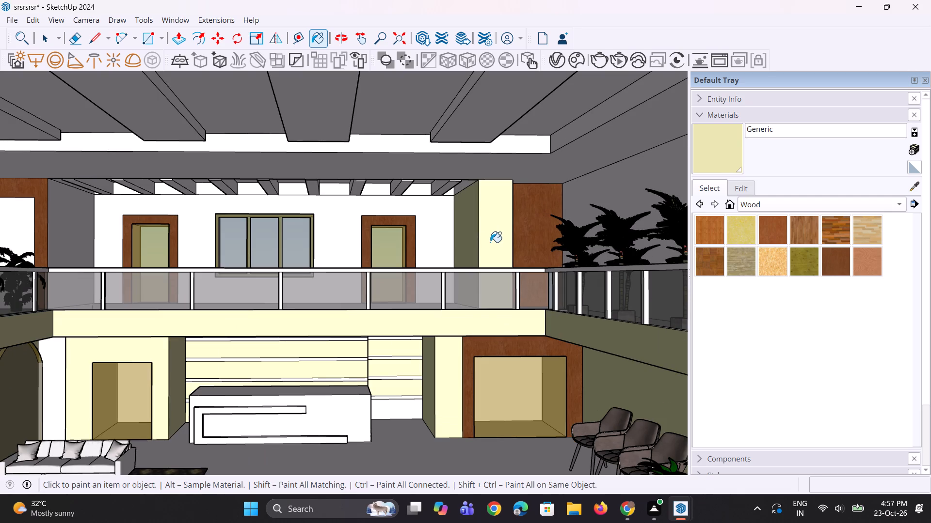
pyautogui.click(474, 233)
pyautogui.click(448, 224)
# Paint the upper back wall's strips between the balcony ceiling beams with the pale yellow Generic material.
pyautogui.scroll(3, 445, 203)
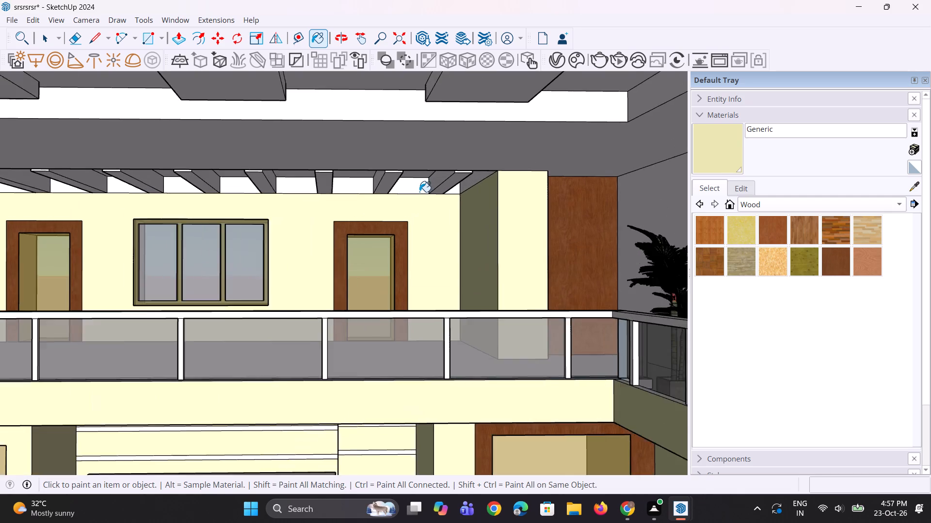
pyautogui.scroll(1, 419, 192)
pyautogui.click(419, 191)
pyautogui.click(462, 186)
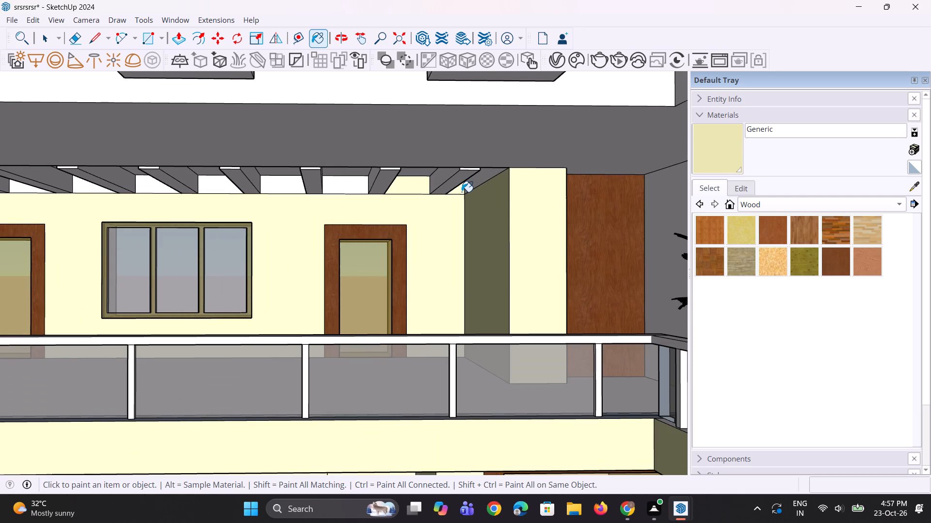
pyautogui.click(462, 192)
pyautogui.scroll(3, 322, 195)
pyautogui.click(346, 186)
pyautogui.click(289, 186)
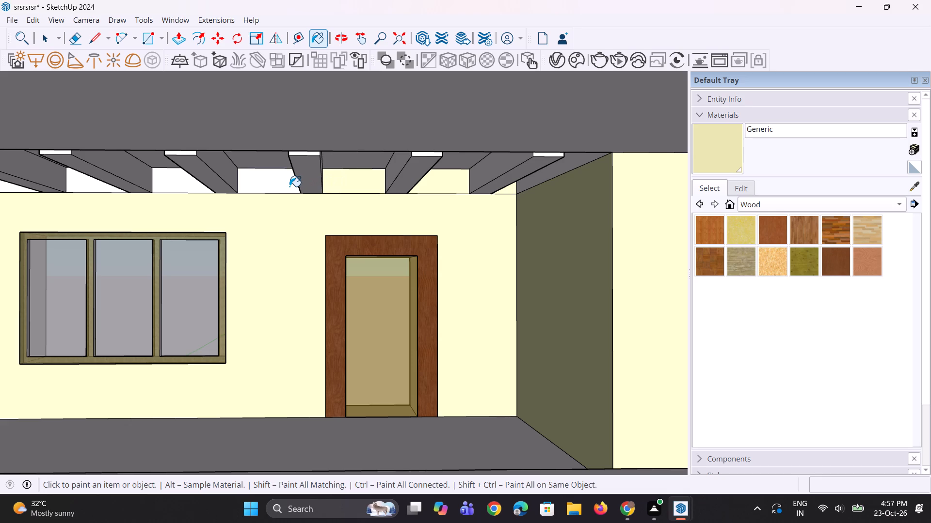
pyautogui.click(186, 187)
pyautogui.scroll(-4, 312, 231)
pyautogui.scroll(2, 134, 211)
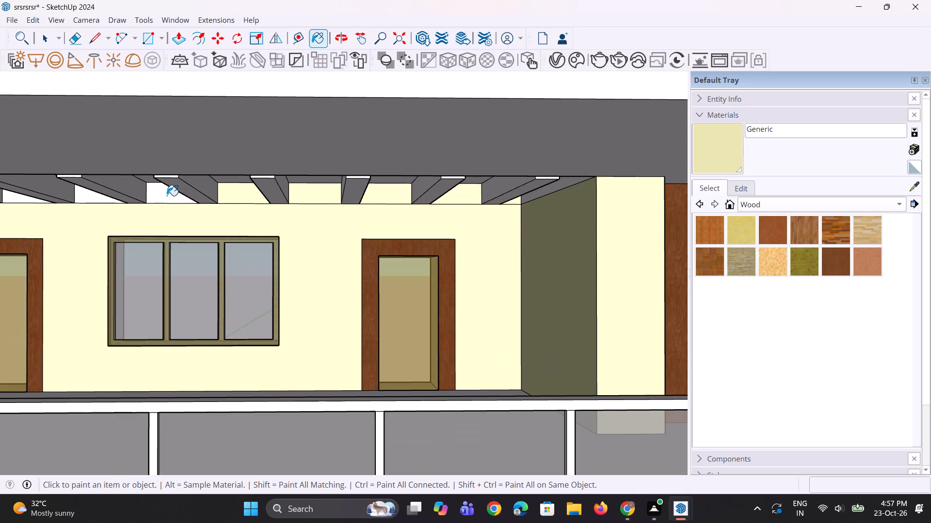
pyautogui.click(167, 196)
pyautogui.click(110, 198)
pyautogui.scroll(-9, 204, 212)
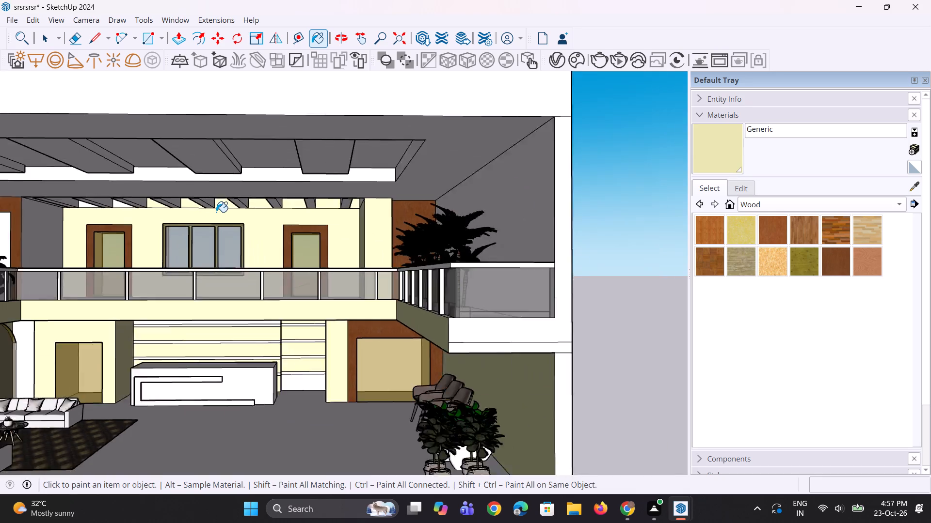
pyautogui.scroll(4, 119, 213)
pyautogui.click(136, 206)
pyautogui.click(88, 203)
# Paint the main ceiling's border soffit, recess edges and recessed surface with the pale yellow Generic material.
pyautogui.moveTo(99, 203); pyautogui.dragTo(129, 189, button='middle')
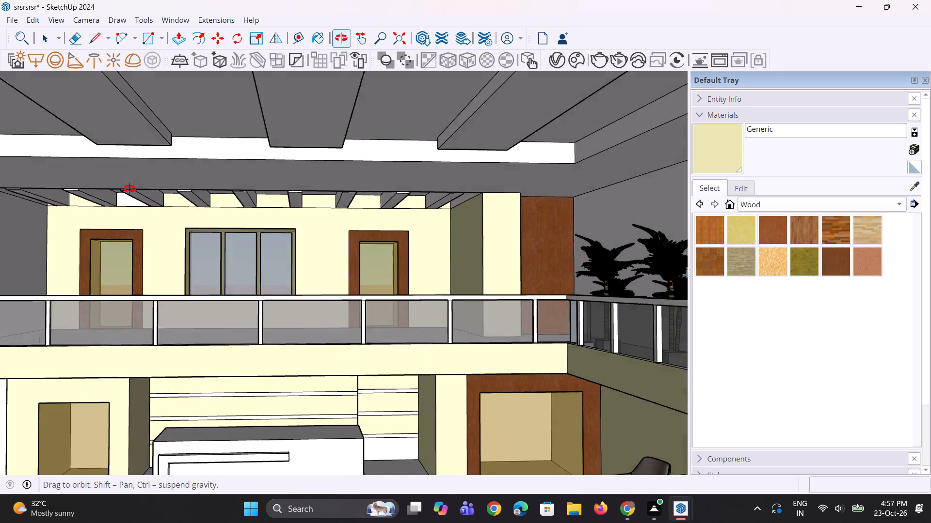
pyautogui.moveTo(129, 189); pyautogui.dragTo(170, 156, button='middle')
pyautogui.click(269, 157)
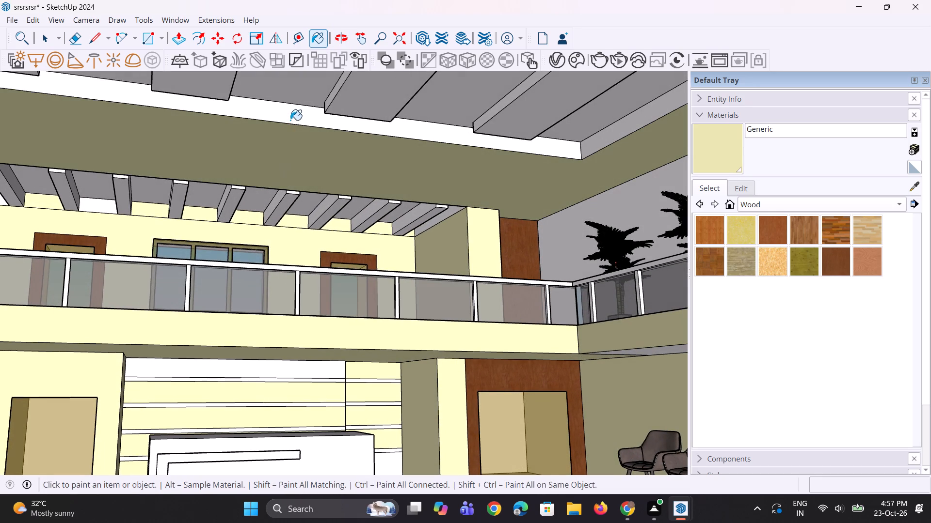
pyautogui.click(290, 120)
pyautogui.scroll(-7, 272, 193)
pyautogui.scroll(3, 431, 135)
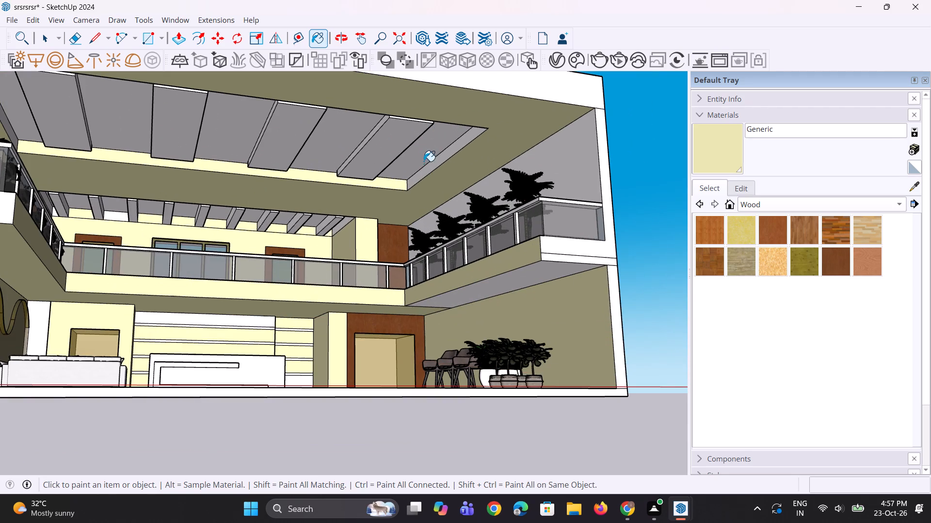
pyautogui.click(427, 173)
pyautogui.click(424, 157)
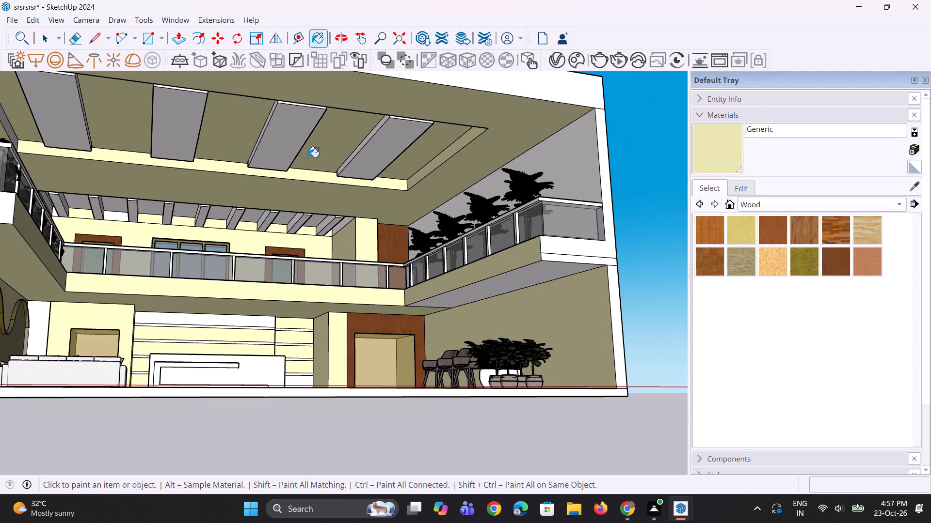
# Paint the upper-floor side walls on both sides of the hall with the pale yellow Generic material.
pyautogui.scroll(-2, 372, 192)
pyautogui.scroll(2, 361, 140)
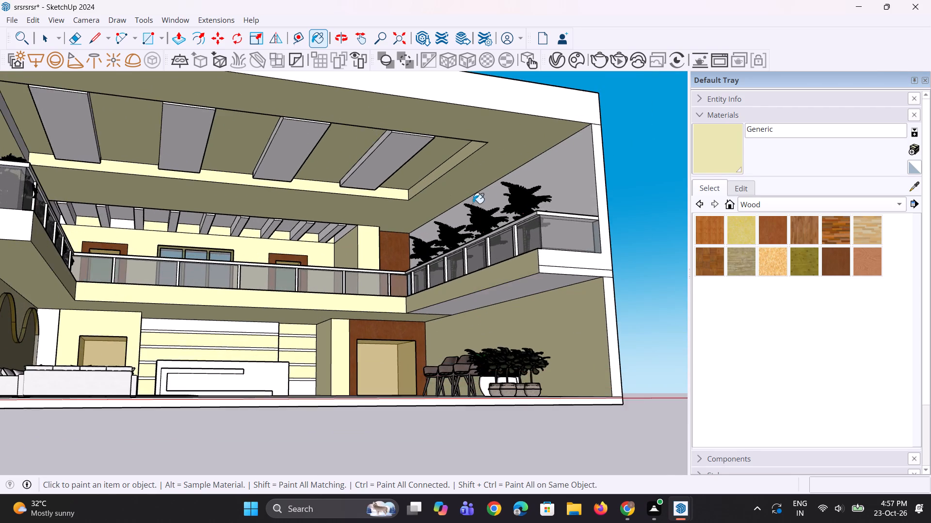
pyautogui.scroll(2, 482, 202)
pyautogui.click(568, 192)
pyautogui.scroll(-3, 510, 269)
pyautogui.moveTo(481, 264); pyautogui.dragTo(436, 270, button='middle')
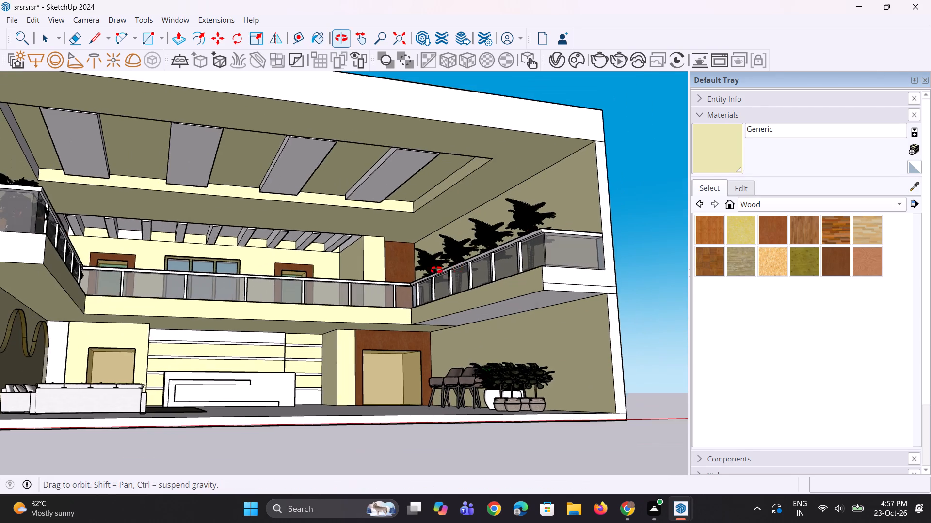
pyautogui.moveTo(436, 270); pyautogui.dragTo(430, 272, button='middle')
pyautogui.scroll(-2, 118, 246)
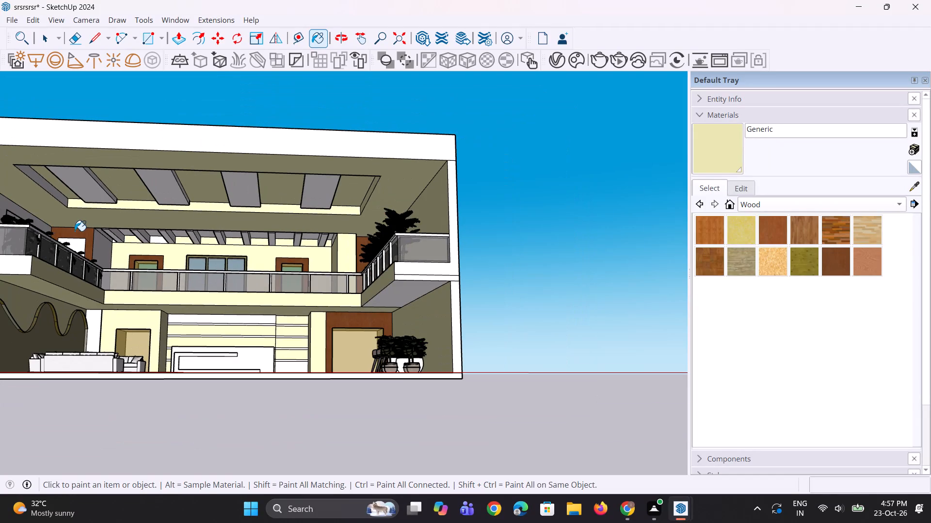
pyautogui.scroll(-1, 75, 231)
pyautogui.scroll(1, 16, 222)
pyautogui.click(12, 209)
# Paint the undersides of the four wide beams in the main ceiling recess with the pale yellow Generic material.
pyautogui.scroll(-5, 133, 227)
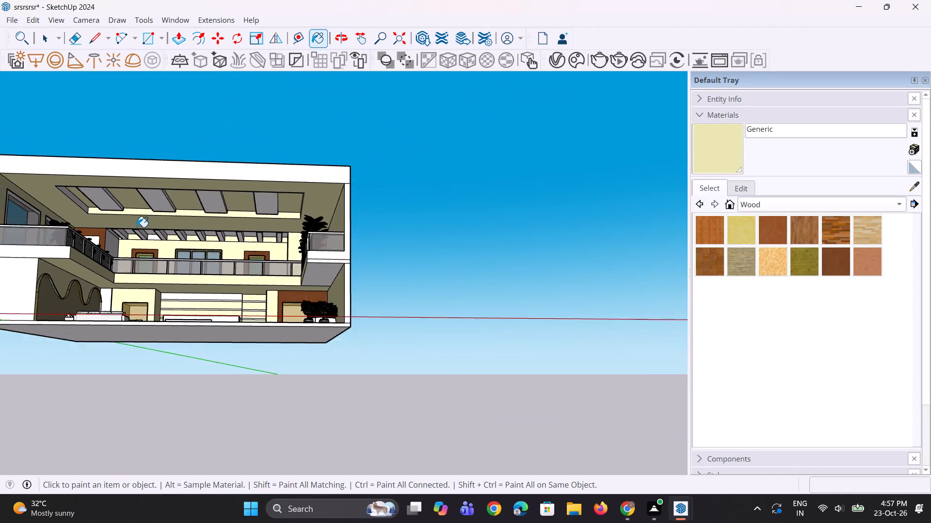
pyautogui.scroll(1, 44, 227)
pyautogui.moveTo(44, 227); pyautogui.dragTo(24, 277, button='middle')
pyautogui.scroll(7, 75, 236)
pyautogui.moveTo(217, 233); pyautogui.dragTo(276, 195, button='middle')
pyautogui.scroll(1, 218, 233)
pyautogui.scroll(1, 276, 195)
pyautogui.click(406, 148)
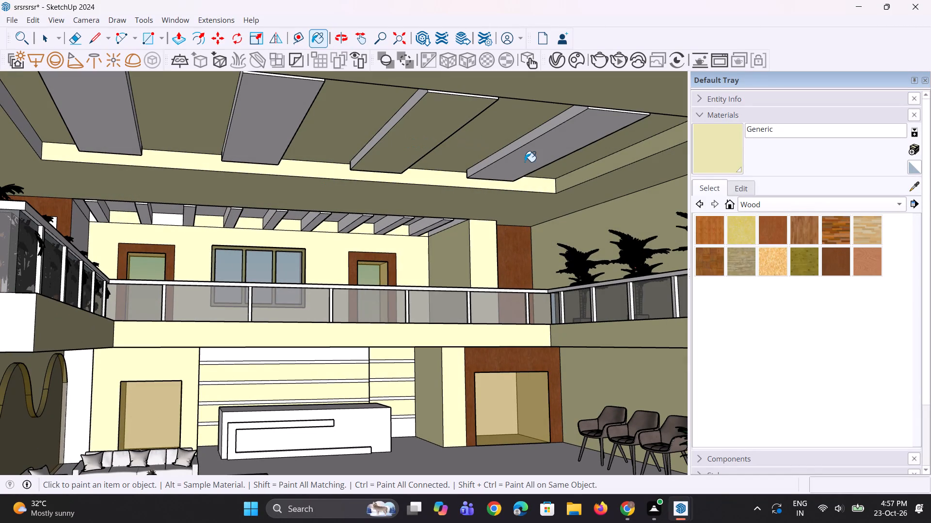
pyautogui.click(525, 162)
pyautogui.click(278, 139)
pyautogui.click(74, 132)
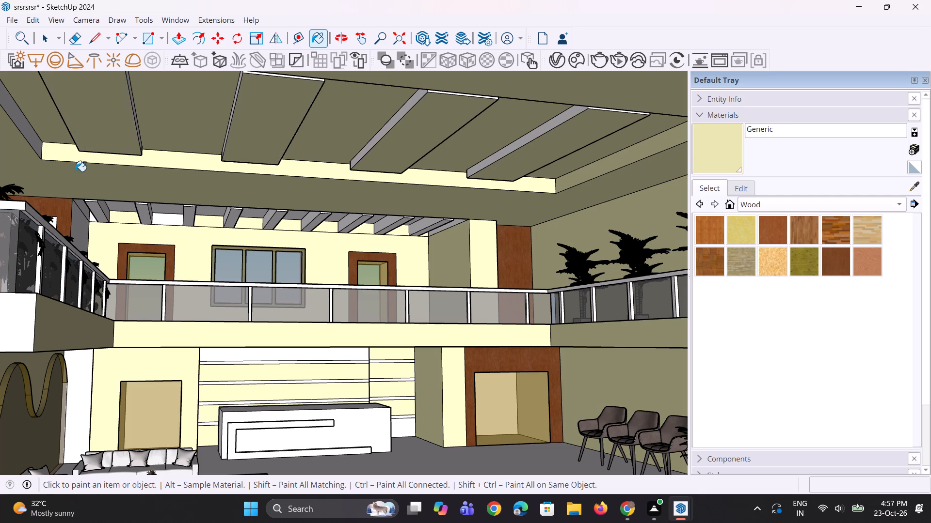
# Paint the ceiling between the rear balcony beams and the undersides of the beams nearest the lounge side with the pale yellow Generic material.
pyautogui.scroll(5, 87, 206)
pyautogui.click(99, 212)
pyautogui.click(128, 207)
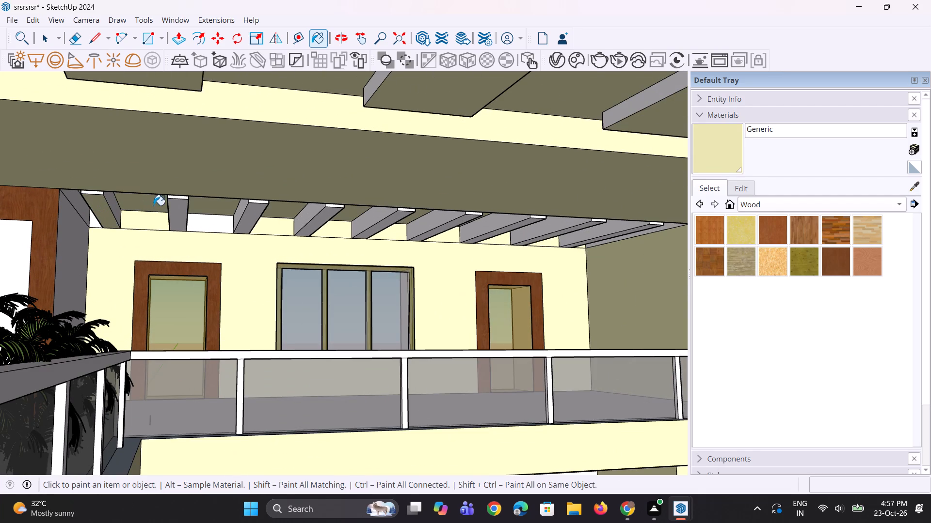
pyautogui.click(180, 217)
pyautogui.click(250, 224)
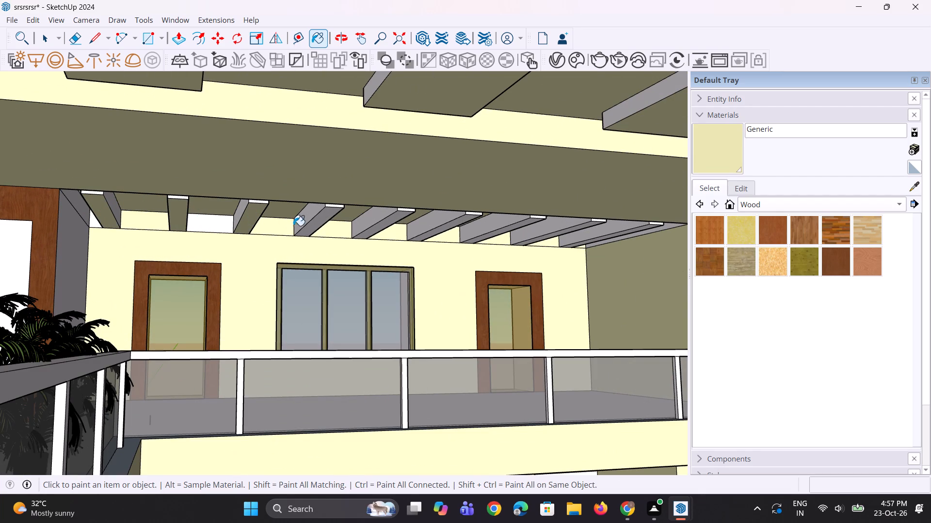
pyautogui.click(314, 226)
pyautogui.click(392, 224)
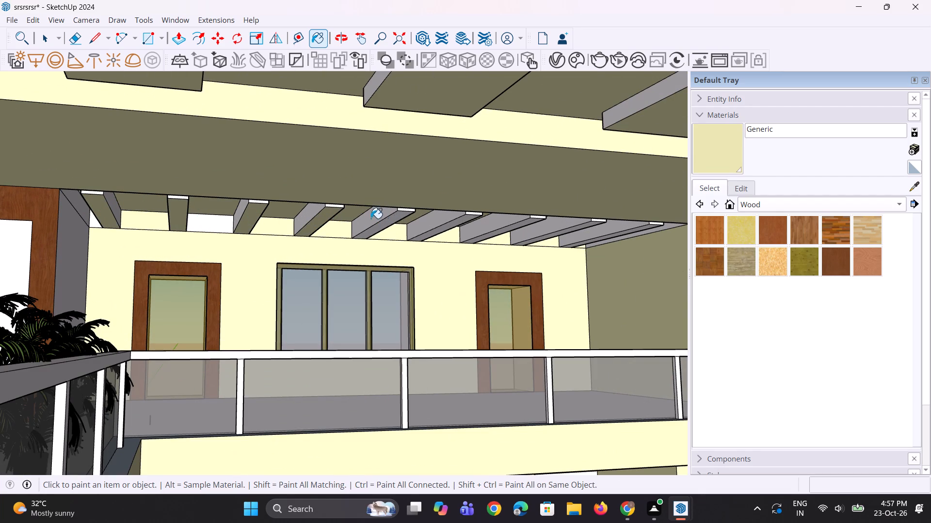
pyautogui.click(369, 218)
# Paint the exposed side faces of the rear balcony ceiling beams near the window with the pale yellow Generic material.
pyautogui.scroll(6, 364, 221)
pyautogui.click(378, 241)
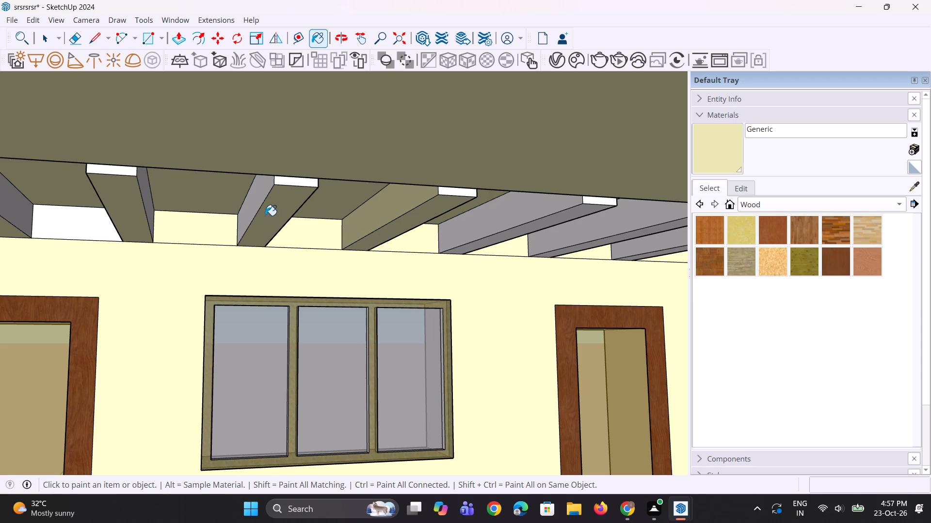
pyautogui.click(255, 208)
pyautogui.click(150, 201)
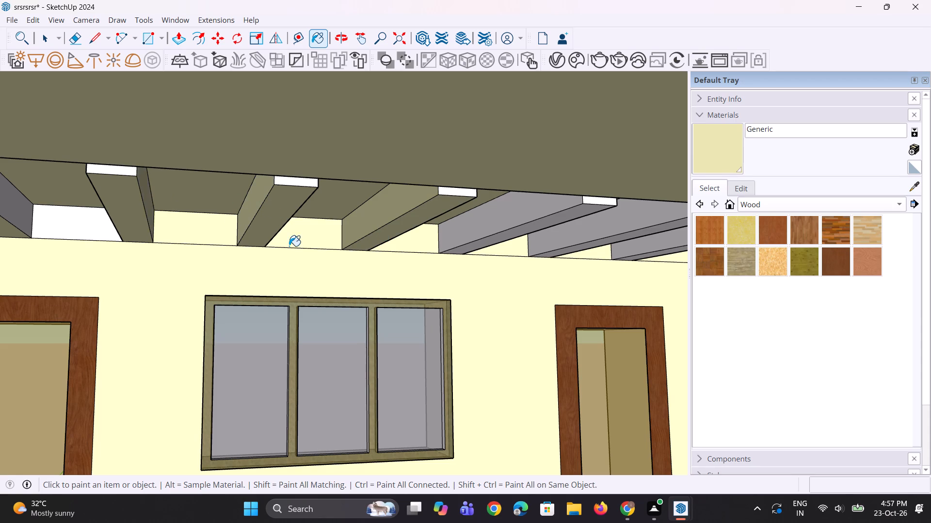
pyautogui.scroll(-5, 289, 246)
pyautogui.scroll(5, 121, 236)
pyautogui.click(132, 217)
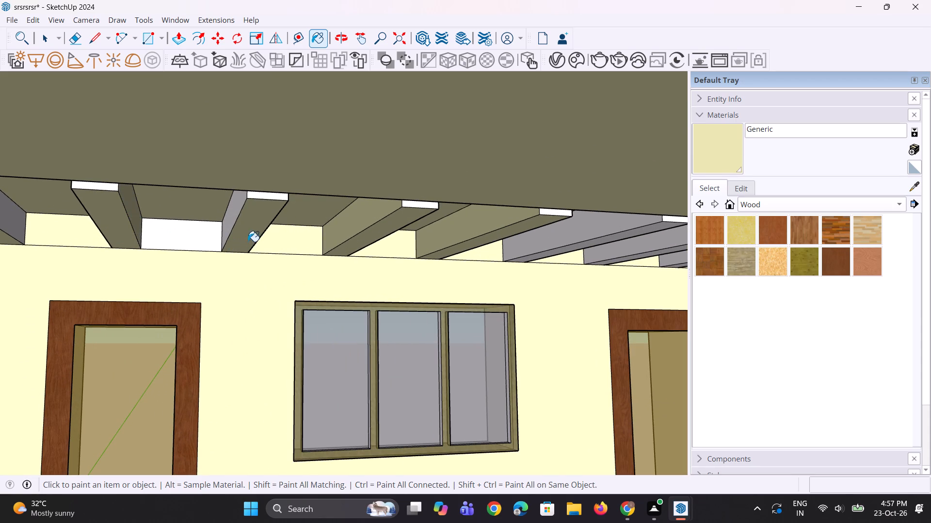
pyautogui.click(231, 219)
# Paint the remaining side faces of the end balcony ceiling beams above the lounge-side door with the pale yellow Generic material.
pyautogui.scroll(-8, 282, 256)
pyautogui.scroll(5, 222, 250)
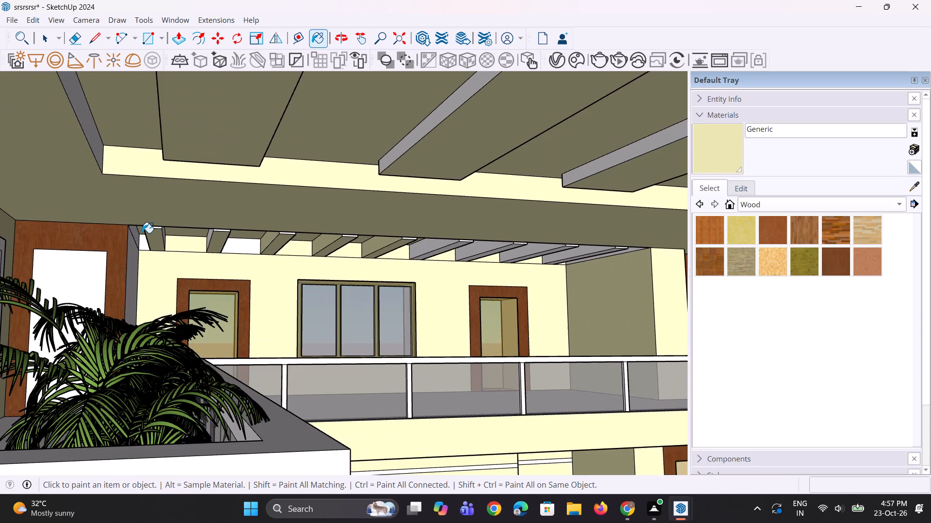
pyautogui.scroll(8, 142, 233)
pyautogui.moveTo(177, 246); pyautogui.dragTo(150, 238, button='middle')
pyautogui.click(157, 221)
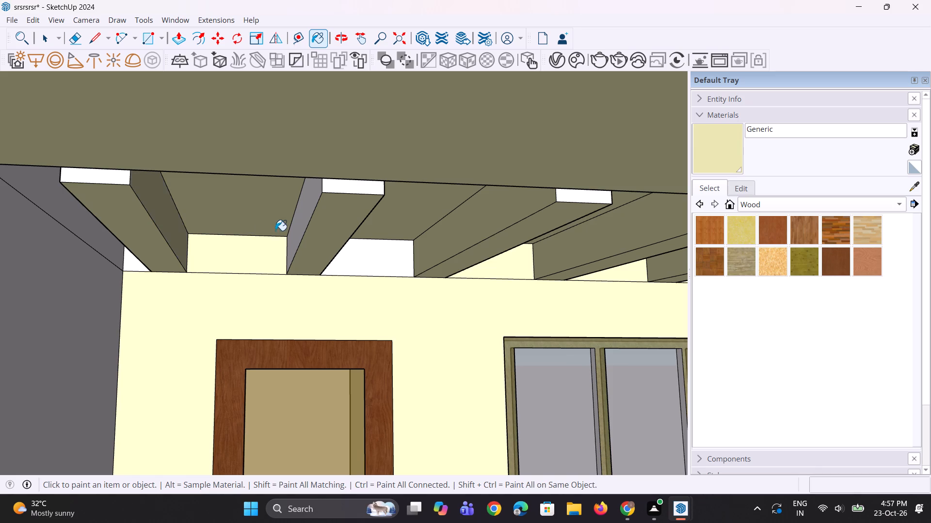
pyautogui.moveTo(292, 231); pyautogui.dragTo(297, 231)
# Paint the side faces and undersides of the rear balcony ceiling beams between the window and the far door with the pale yellow Generic material.
pyautogui.scroll(-9, 238, 248)
pyautogui.scroll(2, 498, 259)
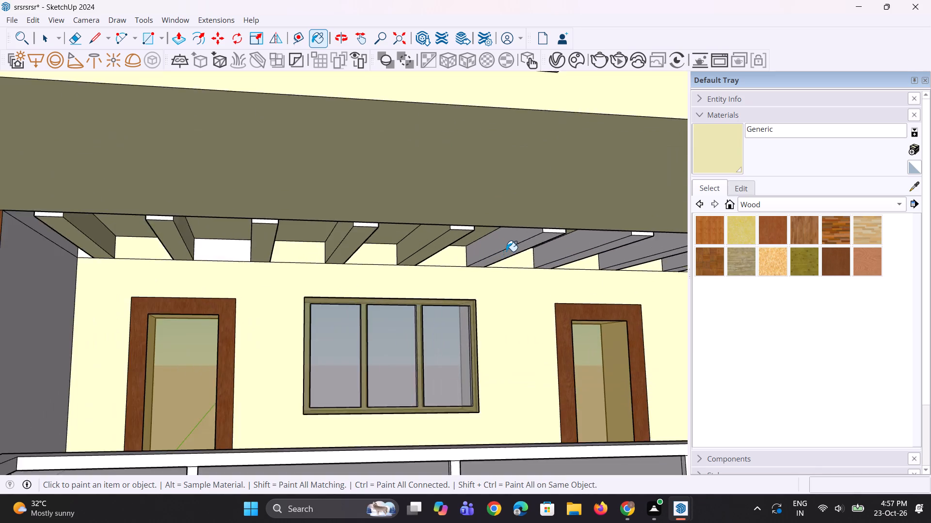
pyautogui.scroll(4, 506, 251)
pyautogui.click(505, 247)
pyautogui.click(521, 252)
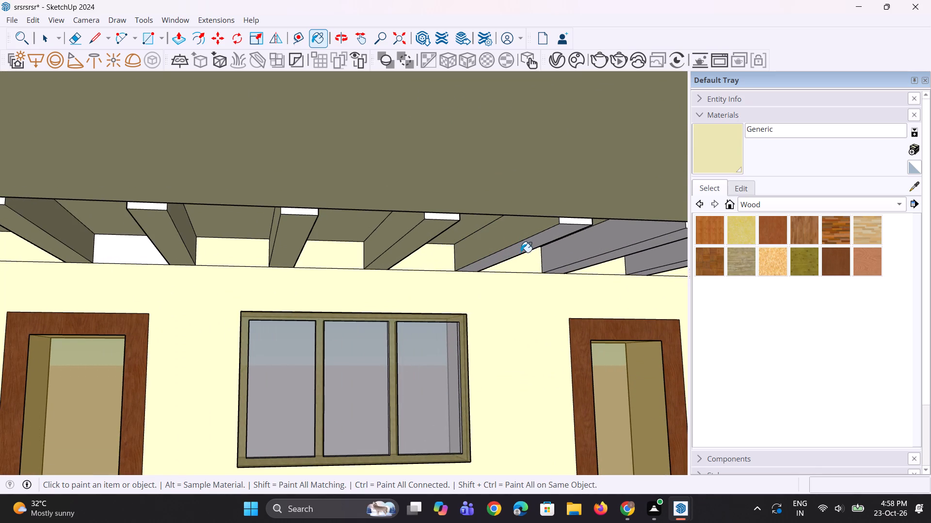
pyautogui.scroll(-3, 418, 271)
pyautogui.scroll(-3, 498, 282)
pyautogui.moveTo(491, 294); pyautogui.dragTo(455, 295, button='middle')
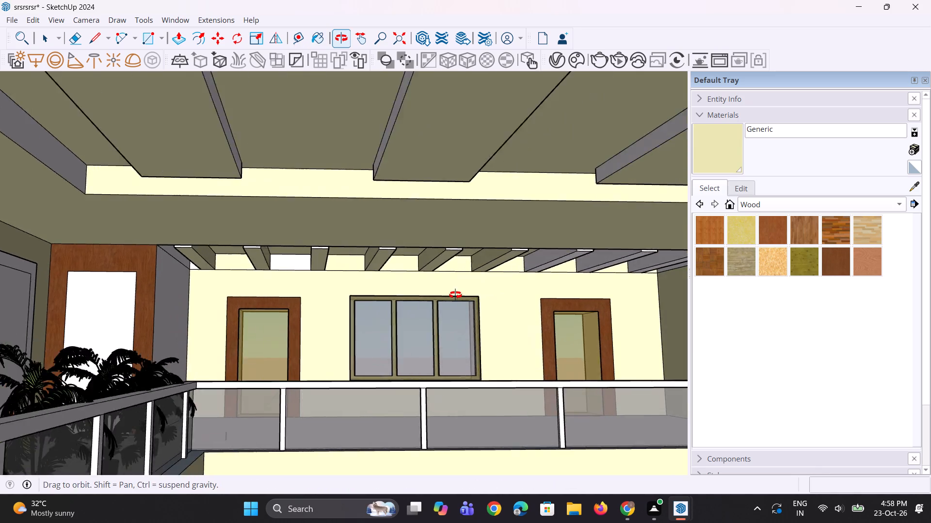
pyautogui.moveTo(455, 295); pyautogui.dragTo(437, 277, button='middle')
pyautogui.scroll(7, 569, 269)
pyautogui.click(564, 244)
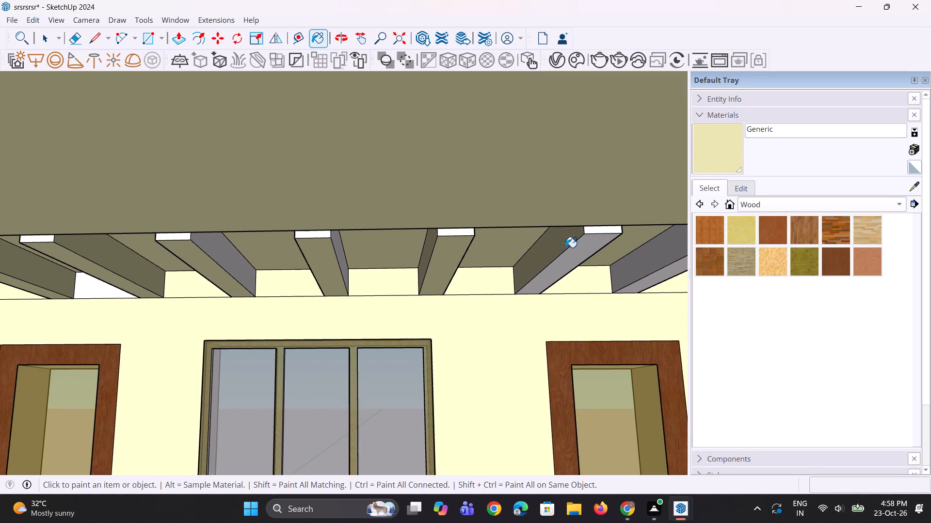
pyautogui.click(572, 252)
# Paint the opposite side faces and the remaining beam underside from the window to the far door with the Generic material.
pyautogui.click(340, 264)
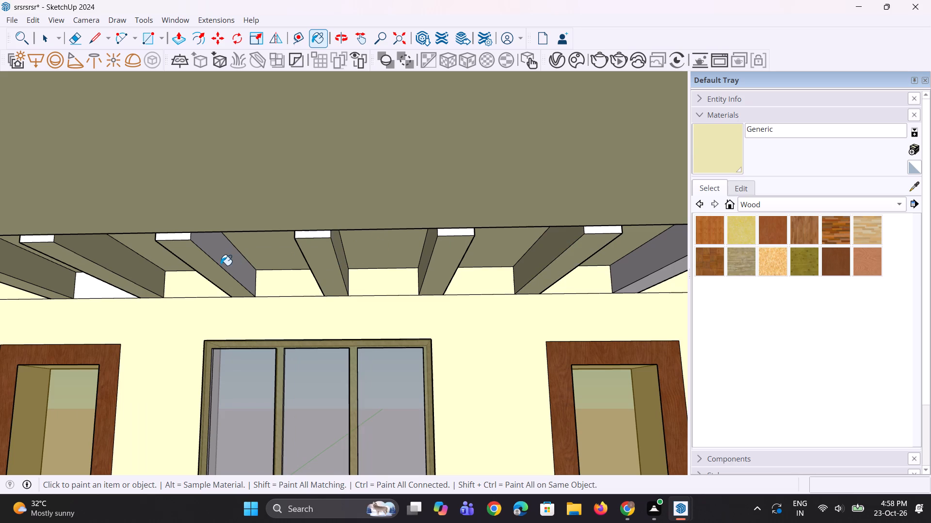
pyautogui.click(221, 265)
pyautogui.scroll(-3, 177, 274)
pyautogui.click(206, 258)
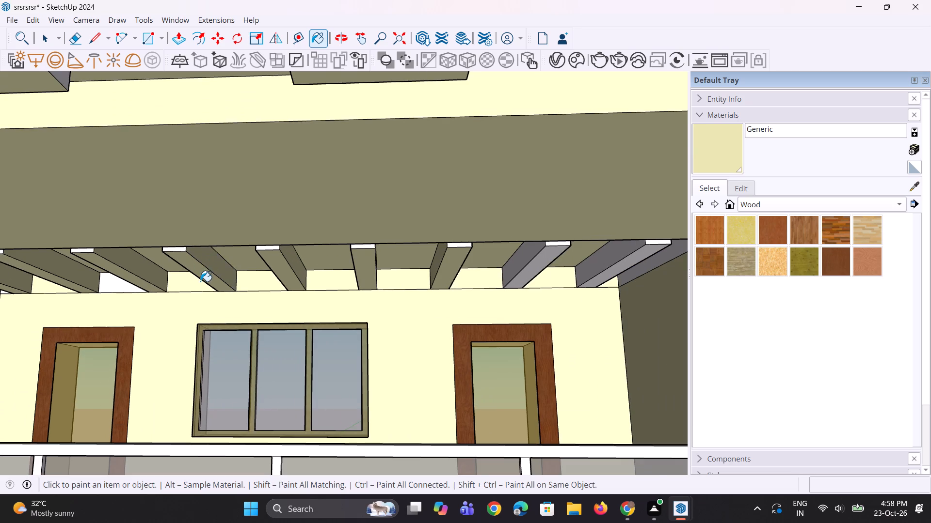
pyautogui.scroll(-4, 200, 281)
pyautogui.scroll(6, 408, 287)
pyautogui.click(433, 272)
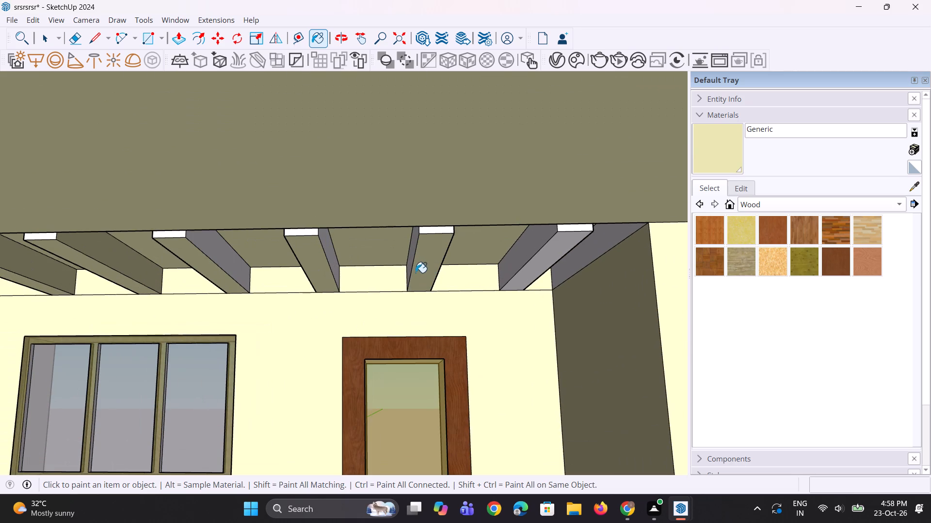
pyautogui.click(412, 250)
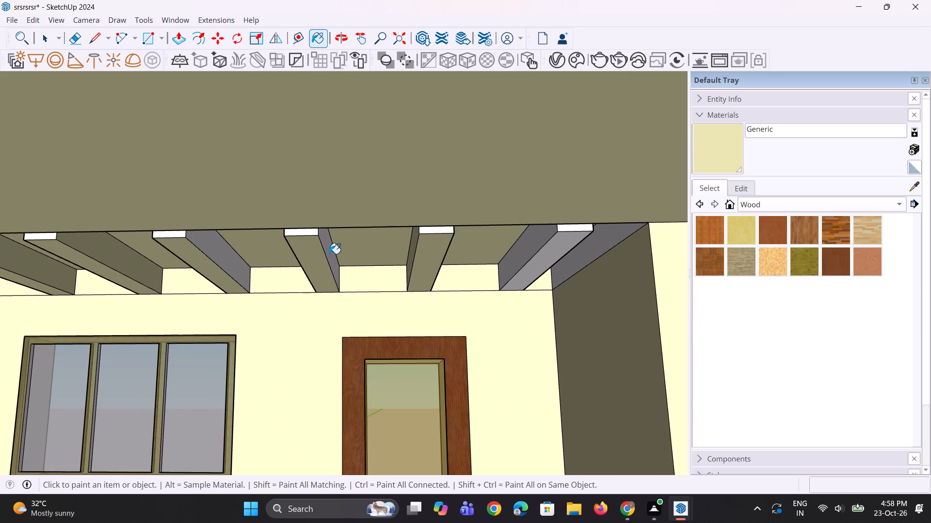
pyautogui.click(329, 253)
pyautogui.click(238, 268)
# Paint the last rear balcony beam beside the end wall and the grey strip at the top of that wall with the Generic material.
pyautogui.scroll(-4, 315, 285)
pyautogui.moveTo(386, 285); pyautogui.dragTo(379, 285, button='middle')
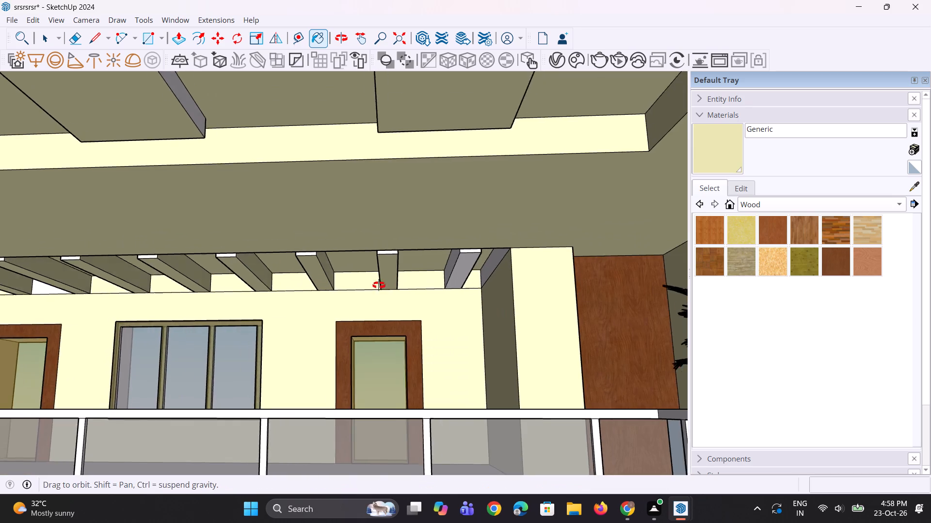
pyautogui.moveTo(379, 285); pyautogui.dragTo(340, 275, button='middle')
pyautogui.scroll(3, 422, 275)
pyautogui.click(396, 266)
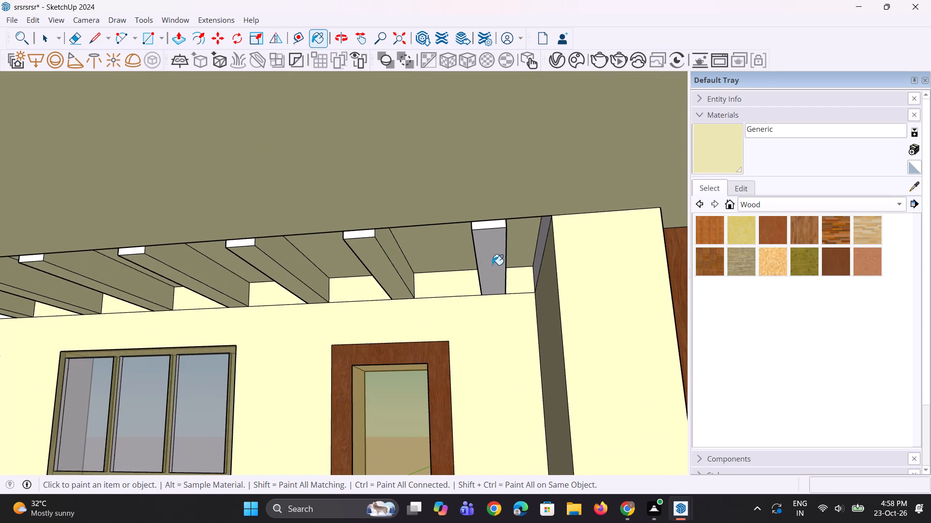
pyautogui.click(493, 265)
pyautogui.moveTo(493, 265); pyautogui.dragTo(483, 265, button='middle')
pyautogui.click(536, 258)
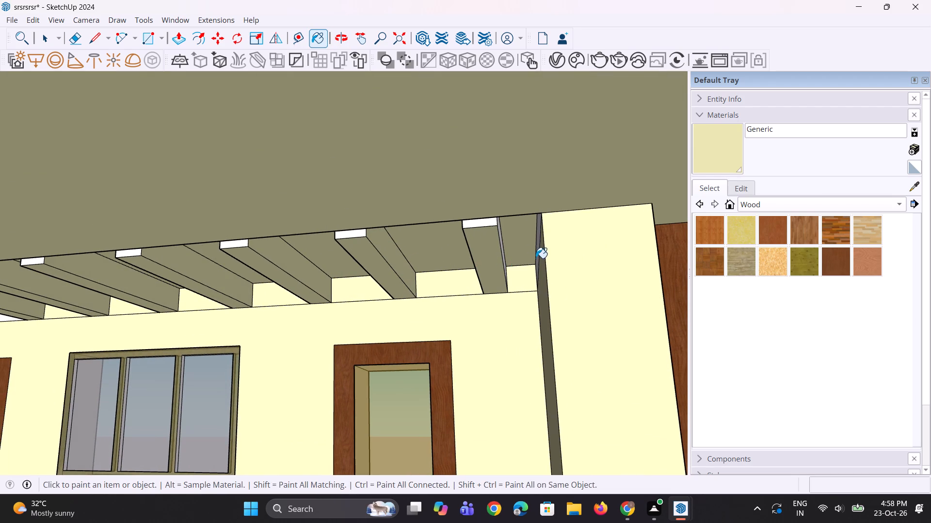
pyautogui.scroll(3, 527, 258)
pyautogui.click(492, 261)
pyautogui.middleClick(500, 265)
pyautogui.scroll(1, 501, 265)
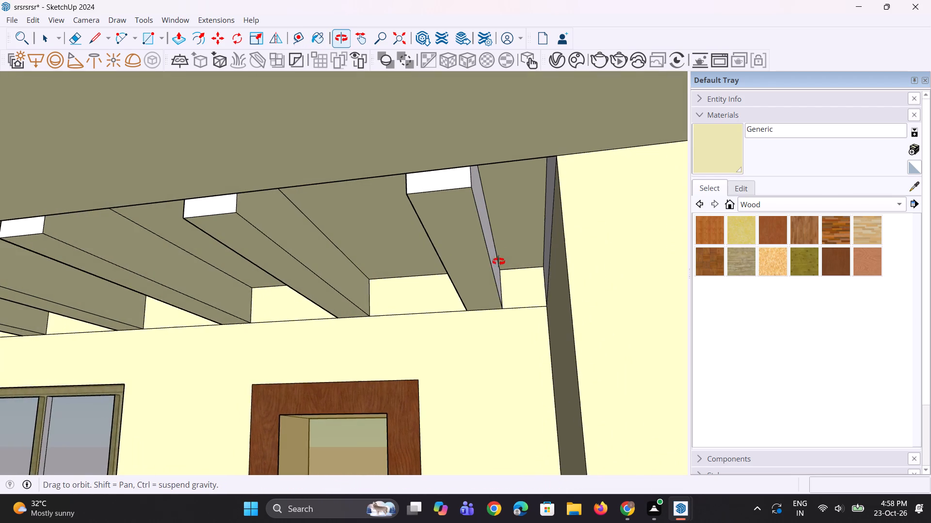
pyautogui.scroll(2, 498, 261)
pyautogui.click(494, 258)
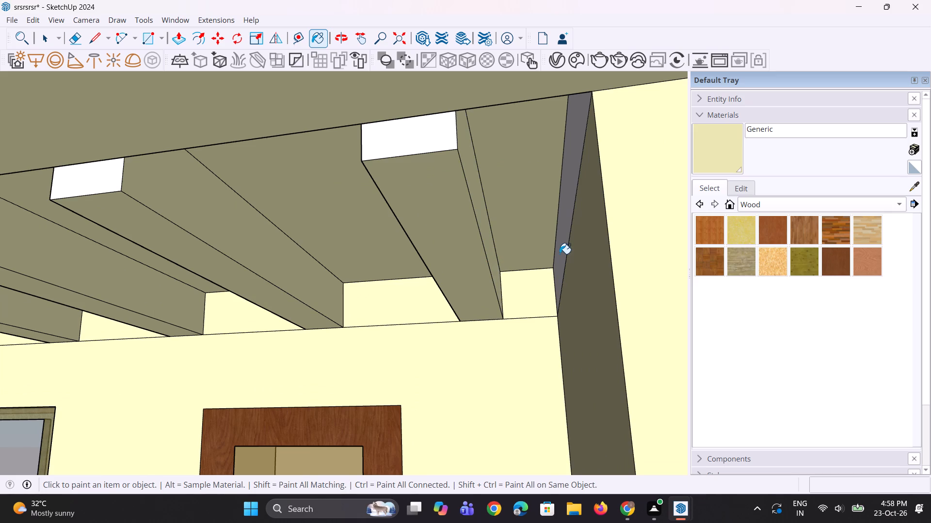
pyautogui.click(560, 253)
pyautogui.moveTo(492, 288); pyautogui.dragTo(567, 279, button='middle')
pyautogui.click(479, 244)
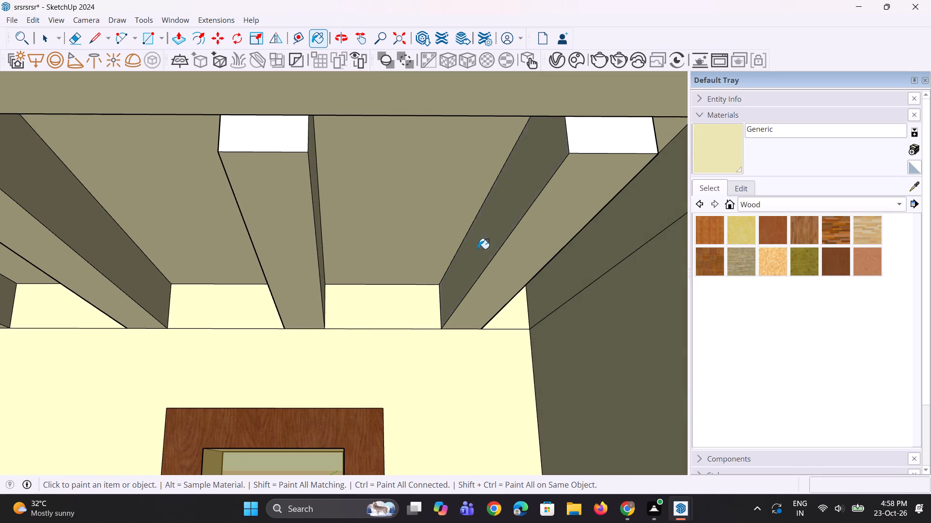
# Paint the exposed side faces of the middle wide beams in the main ceiling recess with the pale yellow Generic material.
pyautogui.scroll(-14, 465, 287)
pyautogui.moveTo(456, 308); pyautogui.dragTo(440, 354, button='middle')
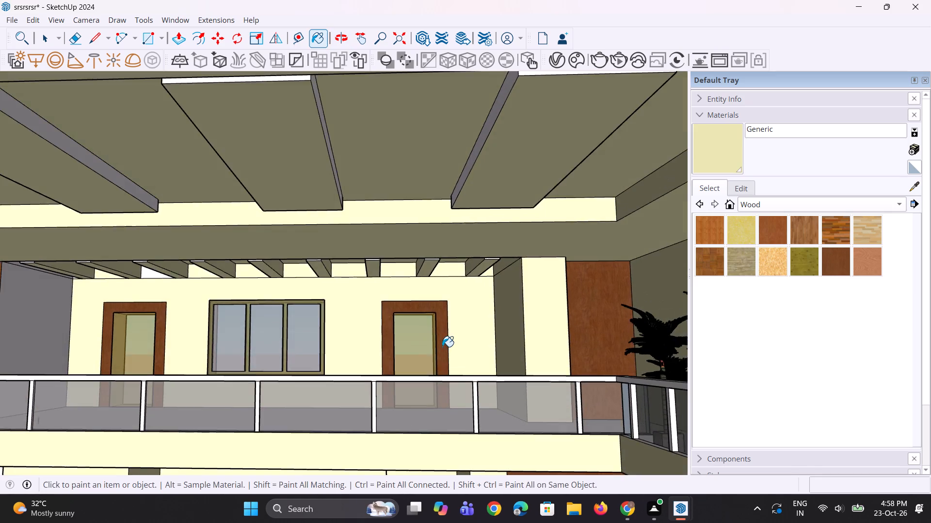
pyautogui.scroll(-7, 442, 347)
pyautogui.scroll(7, 378, 322)
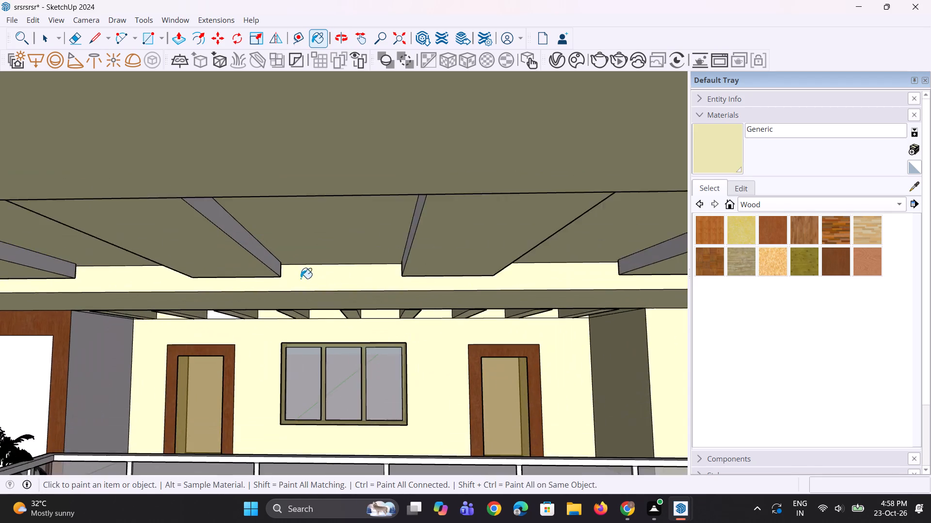
pyautogui.scroll(4, 301, 278)
pyautogui.click(262, 257)
pyautogui.click(465, 247)
pyautogui.scroll(-4, 381, 281)
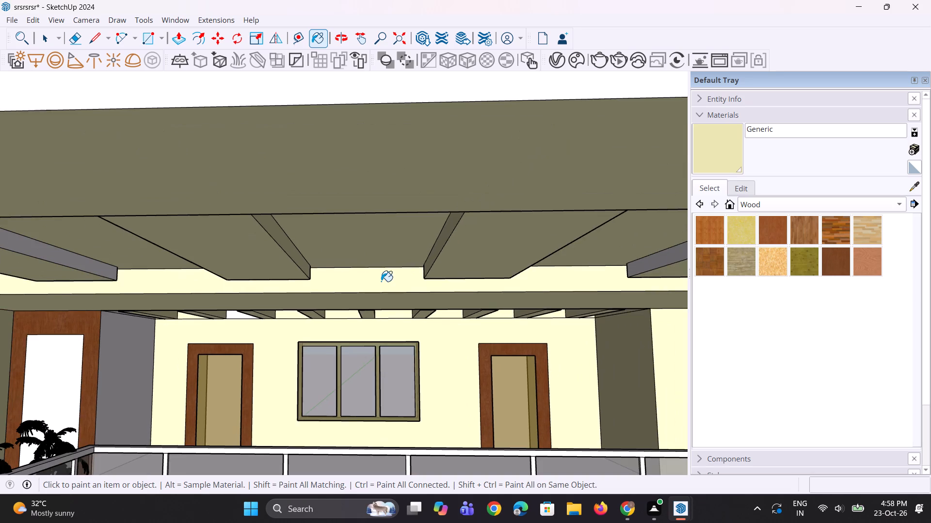
pyautogui.scroll(1, 135, 273)
pyautogui.click(103, 264)
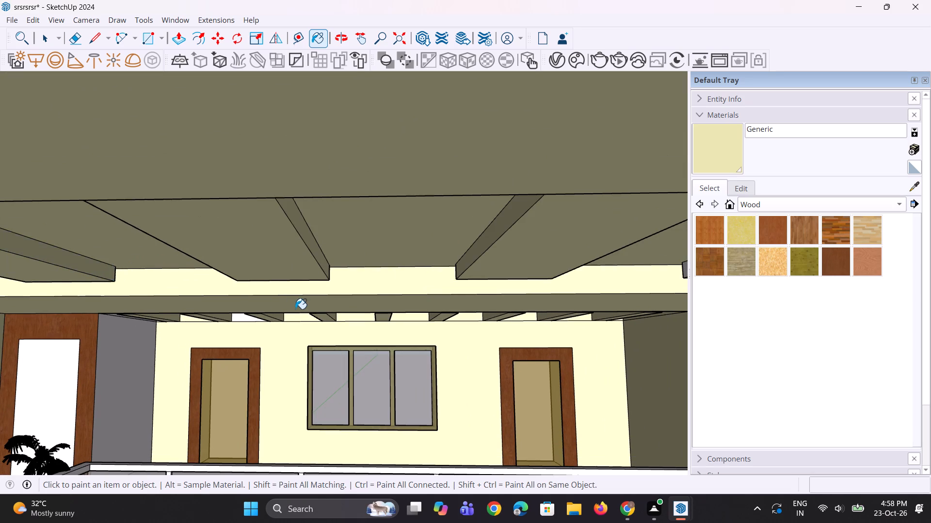
# Paint the remaining wide beam's exposed side face and the grey end face of the main ceiling recess with the Generic material.
pyautogui.scroll(-8, 295, 309)
pyautogui.moveTo(308, 313); pyautogui.dragTo(324, 266, button='middle')
pyautogui.scroll(2, 228, 289)
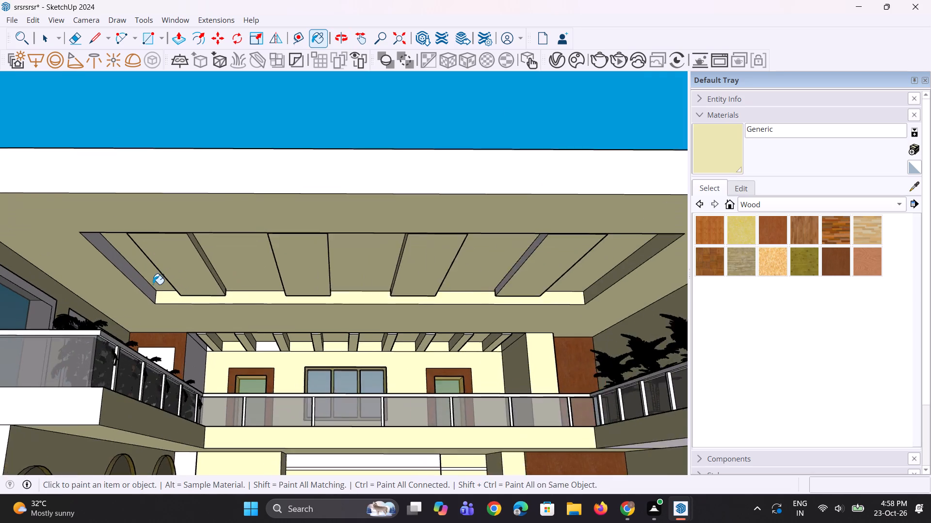
pyautogui.scroll(2, 153, 284)
pyautogui.click(135, 290)
pyautogui.scroll(2, 434, 258)
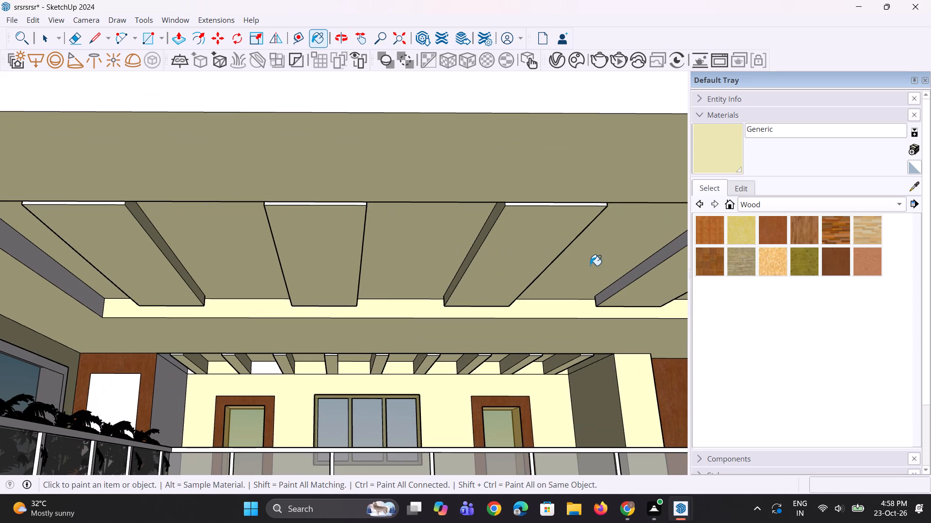
pyautogui.click(619, 286)
pyautogui.scroll(-2, 440, 316)
pyautogui.scroll(2, 183, 290)
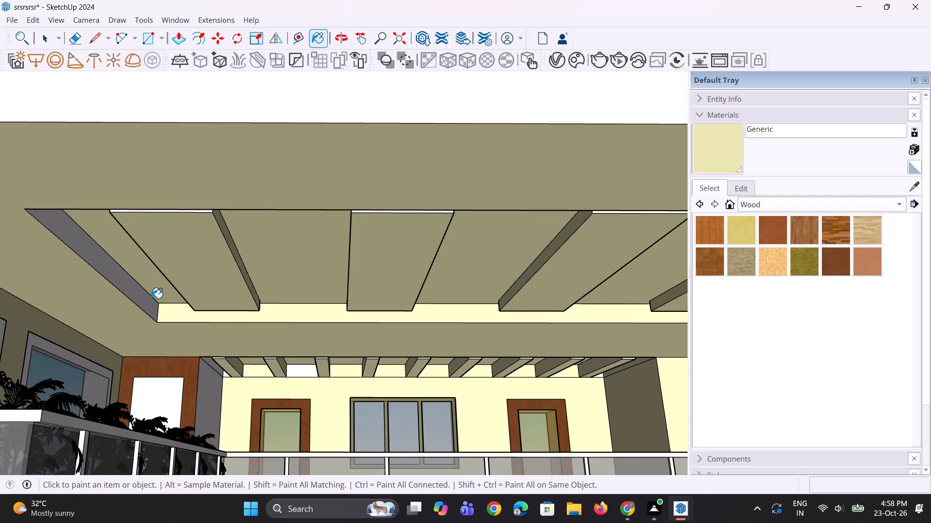
pyautogui.click(145, 302)
# Paint the opposite side faces of the first two wide recess beams, seen from over the side balcony, with the Generic material.
pyautogui.moveTo(151, 302); pyautogui.dragTo(260, 282, button='middle')
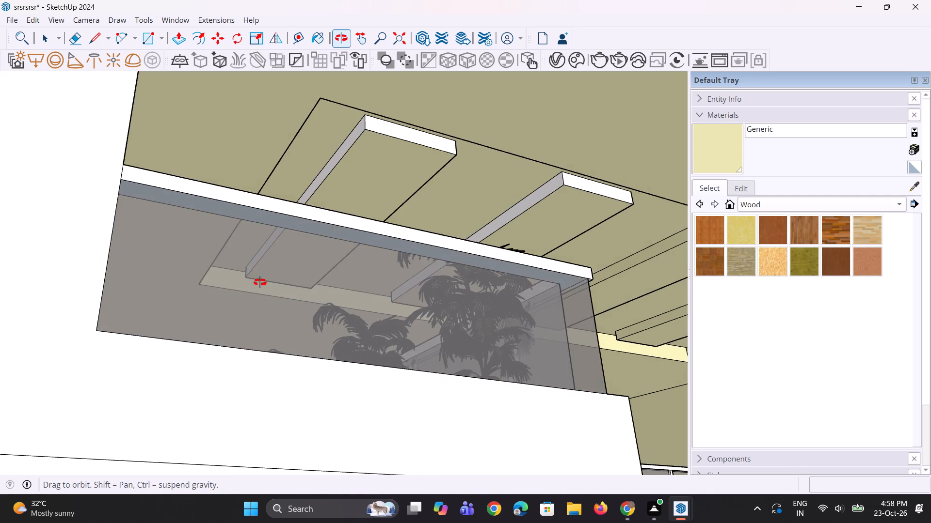
pyautogui.moveTo(260, 282); pyautogui.dragTo(260, 284, button='middle')
pyautogui.scroll(2, 279, 233)
pyautogui.click(306, 214)
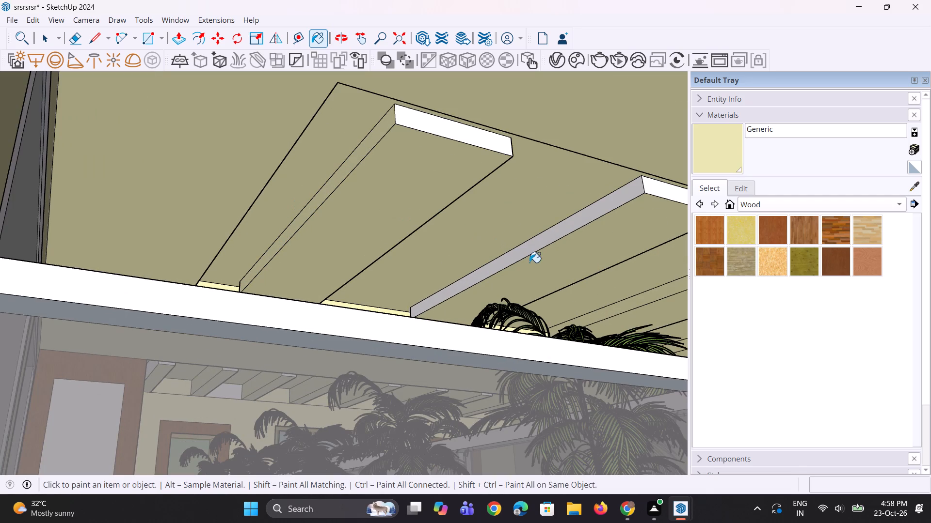
pyautogui.click(545, 248)
pyautogui.click(555, 237)
pyautogui.scroll(-4, 408, 215)
pyautogui.scroll(-4, 435, 271)
pyautogui.moveTo(501, 264); pyautogui.dragTo(393, 276, button='middle')
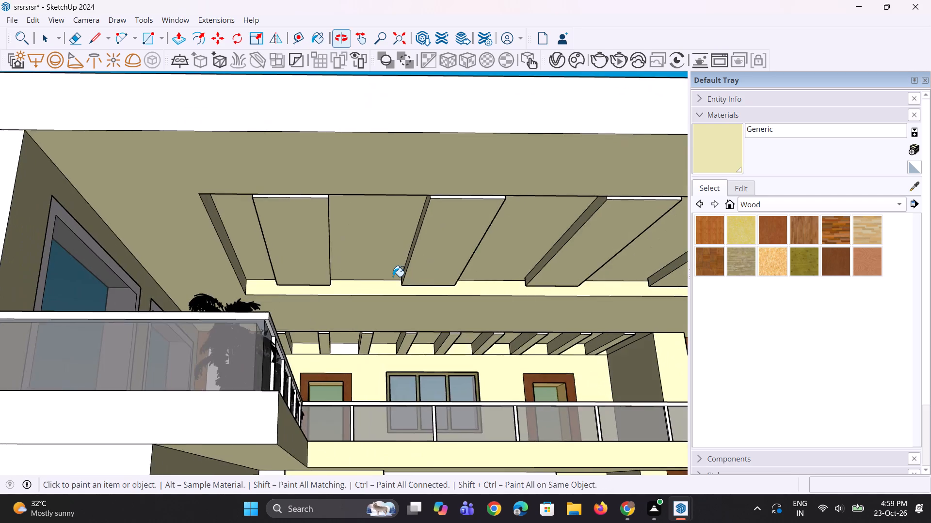
# Paint the last two unpainted side faces of the wide beams at the other end of the recess with the Generic material.
pyautogui.scroll(-8, 393, 277)
pyautogui.scroll(7, 573, 260)
pyautogui.moveTo(572, 260); pyautogui.dragTo(495, 260, button='middle')
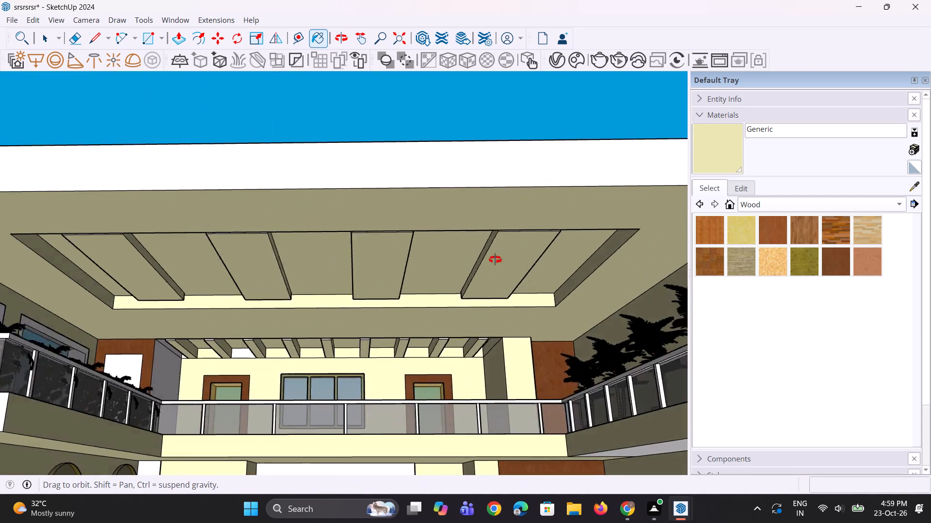
pyautogui.moveTo(495, 260); pyautogui.dragTo(405, 263, button='middle')
pyautogui.scroll(-1, 405, 263)
pyautogui.scroll(4, 397, 228)
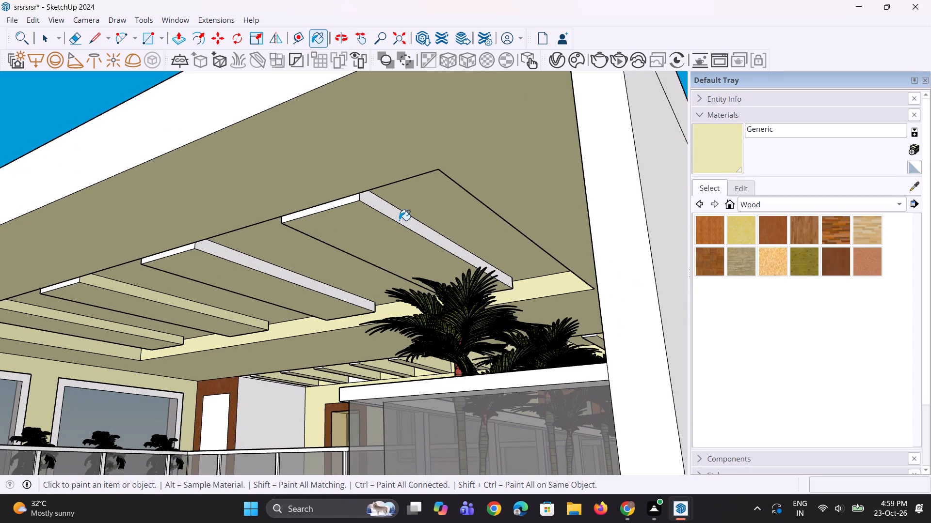
pyautogui.click(399, 220)
pyautogui.scroll(2, 315, 273)
pyautogui.click(308, 284)
pyautogui.moveTo(350, 291); pyautogui.dragTo(430, 269, button='middle')
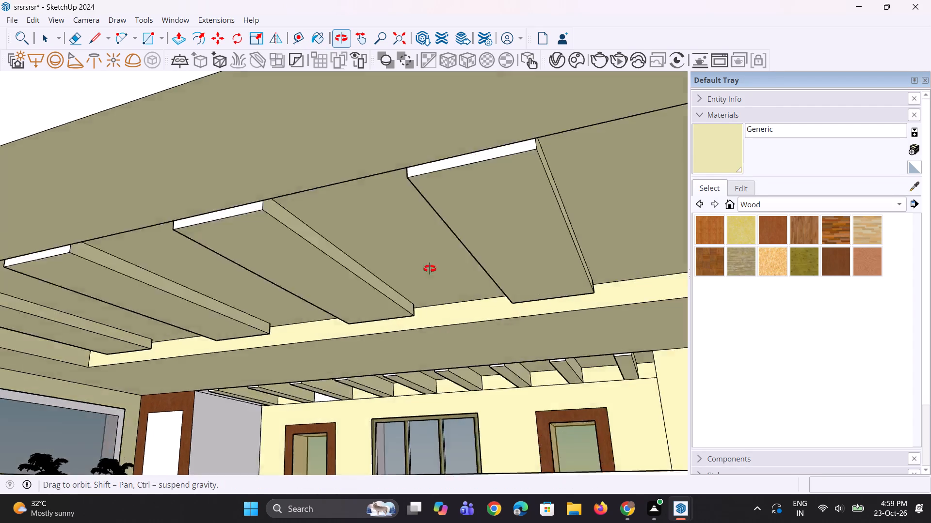
pyautogui.moveTo(430, 269); pyautogui.dragTo(453, 255, button='middle')
# Paint the undersides of the two side balconies with the pale yellow Generic material.
pyautogui.scroll(-9, 474, 320)
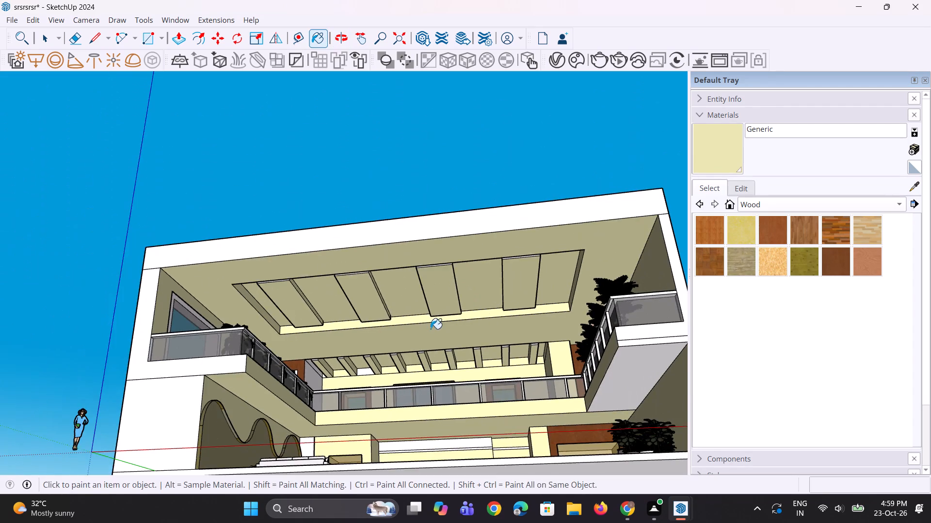
pyautogui.moveTo(431, 330); pyautogui.dragTo(440, 354, button='middle')
pyautogui.click(631, 394)
pyautogui.scroll(-4, 576, 381)
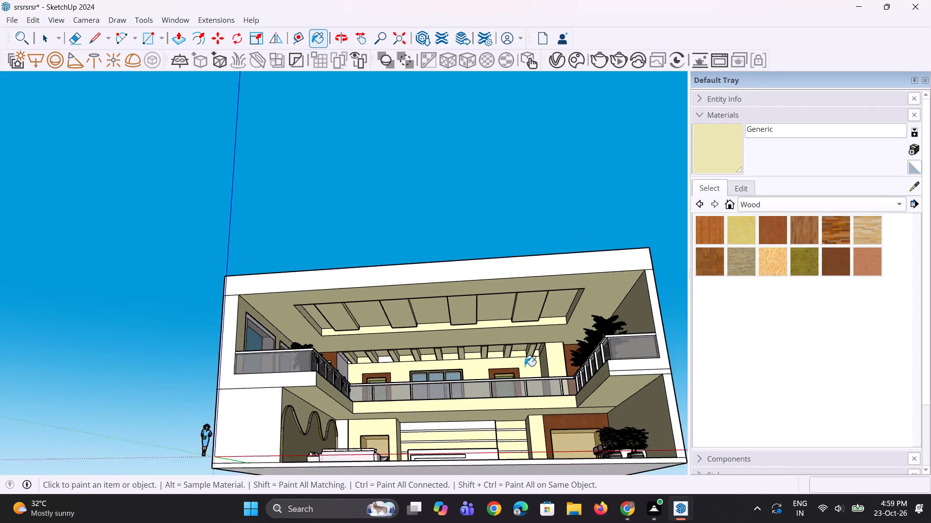
pyautogui.moveTo(462, 391); pyautogui.dragTo(459, 350, button='middle')
pyautogui.scroll(4, 374, 381)
pyautogui.click(359, 381)
# Erase the stray edges between the small ceiling beams along the top of the upper floor's window wall.
pyautogui.scroll(3, 432, 415)
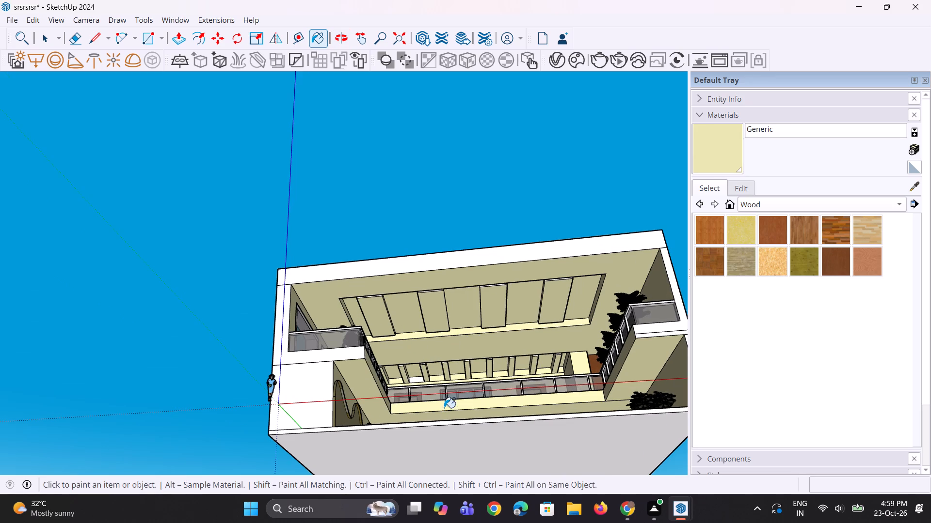
pyautogui.scroll(1, 452, 405)
pyautogui.scroll(-1, 456, 388)
pyautogui.moveTo(456, 388); pyautogui.dragTo(451, 444, button='middle')
pyautogui.scroll(4, 499, 377)
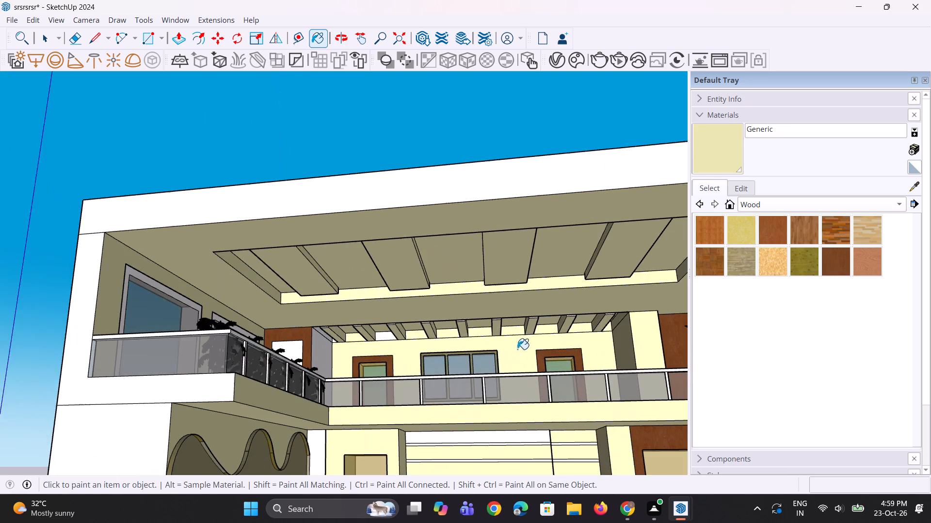
pyautogui.scroll(8, 539, 337)
pyautogui.press('e')
pyautogui.scroll(2, 618, 329)
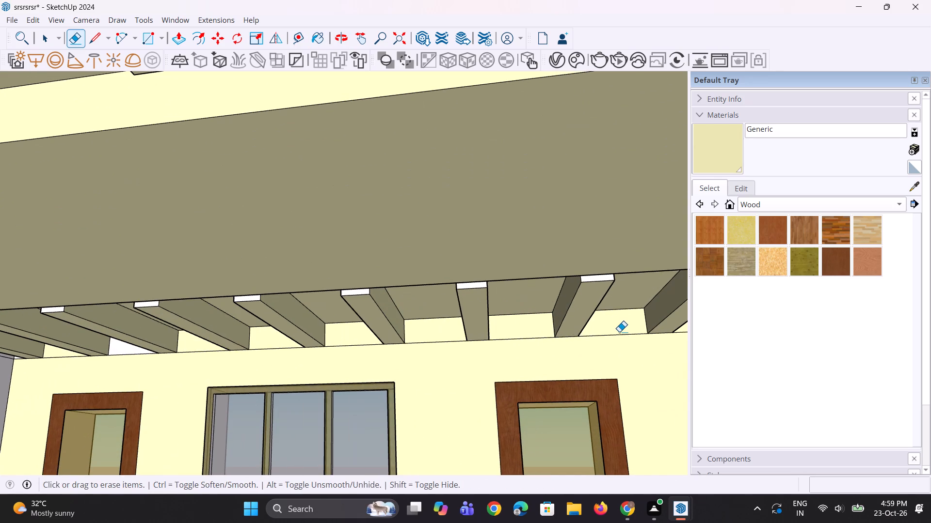
pyautogui.click(620, 335)
pyautogui.click(539, 338)
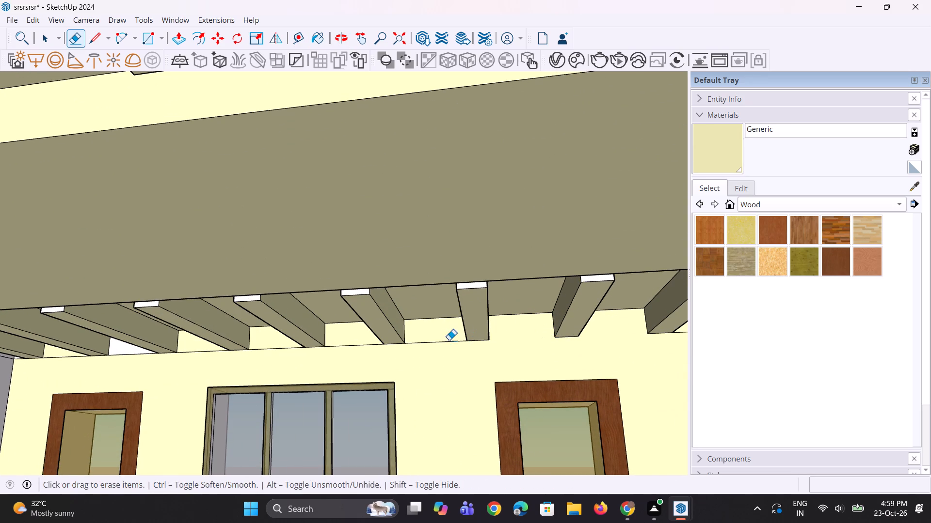
pyautogui.click(444, 341)
pyautogui.click(366, 346)
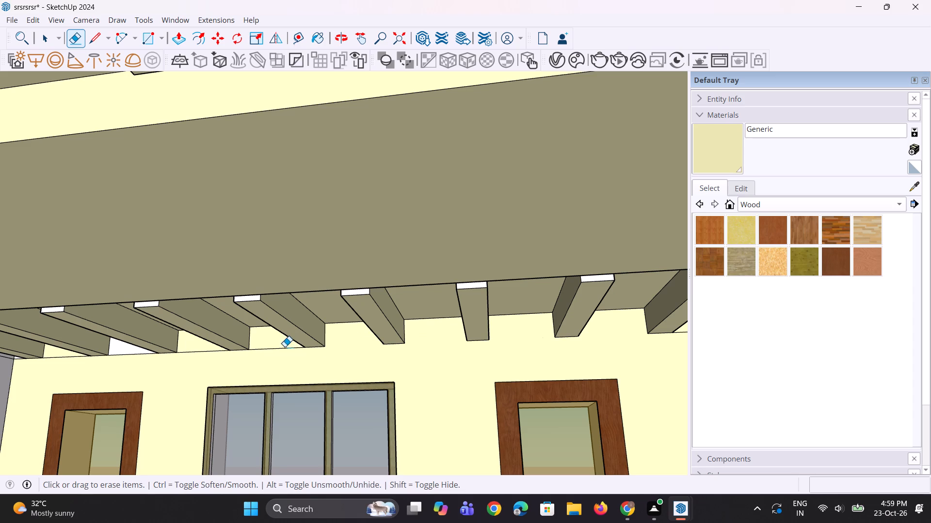
pyautogui.moveTo(285, 347); pyautogui.dragTo(285, 364)
pyautogui.moveTo(201, 346); pyautogui.dragTo(206, 364)
pyautogui.moveTo(134, 350); pyautogui.dragTo(137, 372)
pyautogui.moveTo(64, 358); pyautogui.dragTo(90, 384)
# Erase the leftover edges where the small beams meet the pillar and at the grey side wall on the opposite end.
pyautogui.scroll(-3, 96, 363)
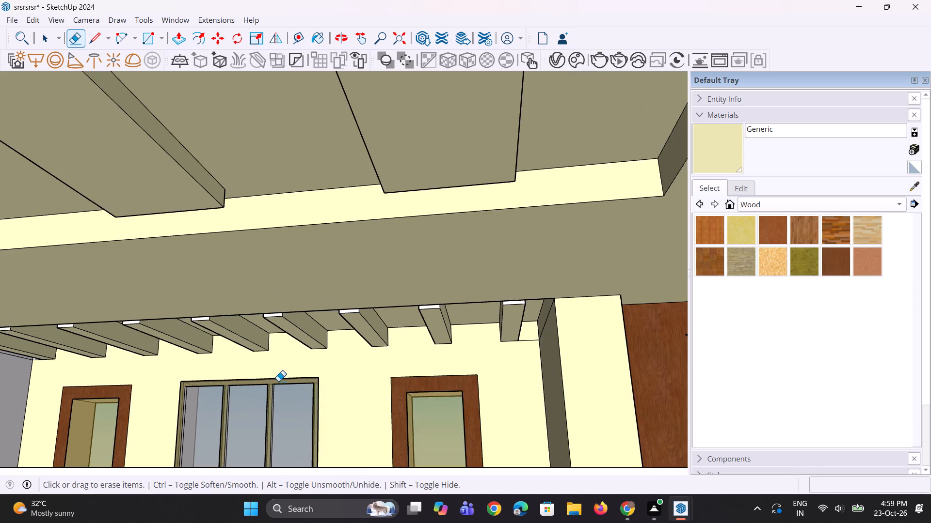
pyautogui.scroll(1, 442, 378)
pyautogui.moveTo(533, 339); pyautogui.dragTo(536, 349)
pyautogui.moveTo(544, 328); pyautogui.dragTo(544, 360)
pyautogui.moveTo(559, 307); pyautogui.dragTo(559, 326)
pyautogui.scroll(-2, 582, 341)
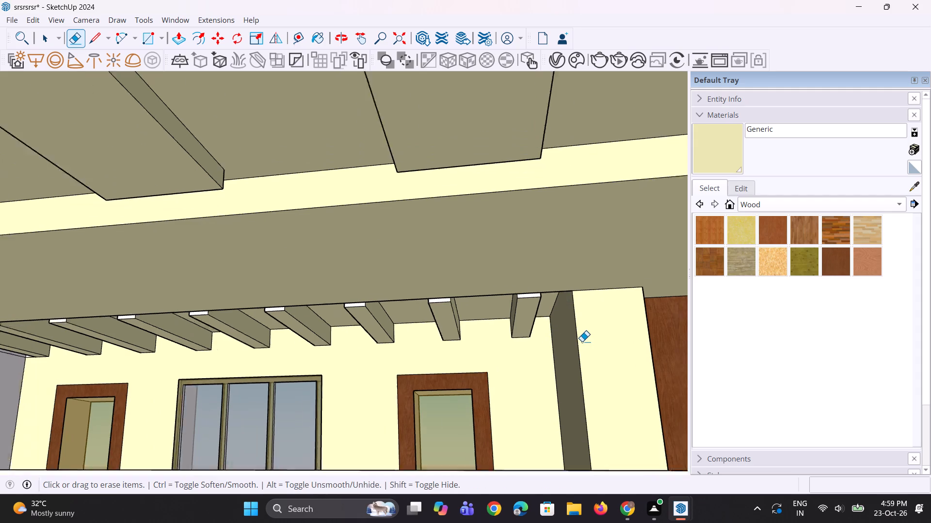
pyautogui.scroll(-3, 582, 341)
pyautogui.scroll(5, 21, 349)
pyautogui.moveTo(105, 350); pyautogui.dragTo(122, 320, button='middle')
pyautogui.click(105, 327)
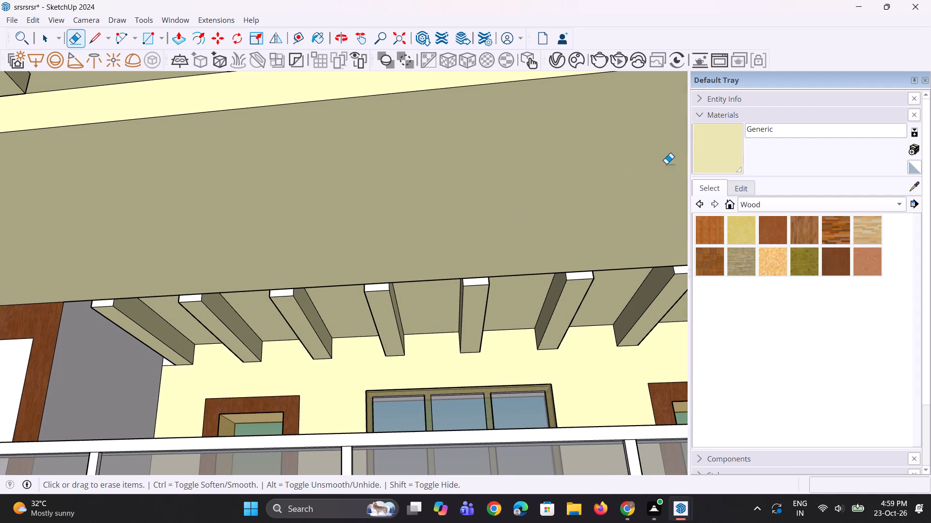
# Paint the grey side wall at the end of the upper-floor passage with the pale yellow Generic material.
pyautogui.click(705, 171)
pyautogui.click(128, 358)
# Examine the painted ceiling, beams, balconies and ground floor from the building's open front.
pyautogui.scroll(-5, 133, 363)
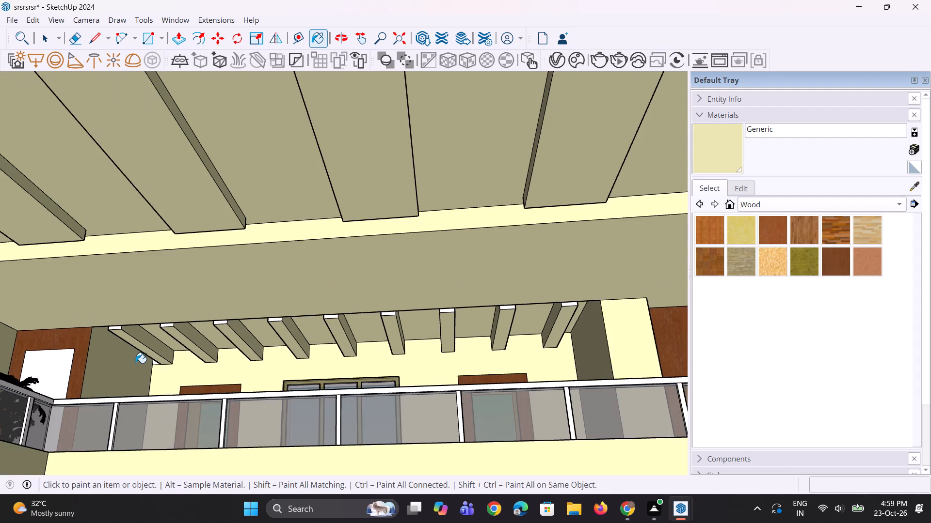
pyautogui.moveTo(198, 372); pyautogui.dragTo(172, 447, button='middle')
pyautogui.scroll(-2, 327, 406)
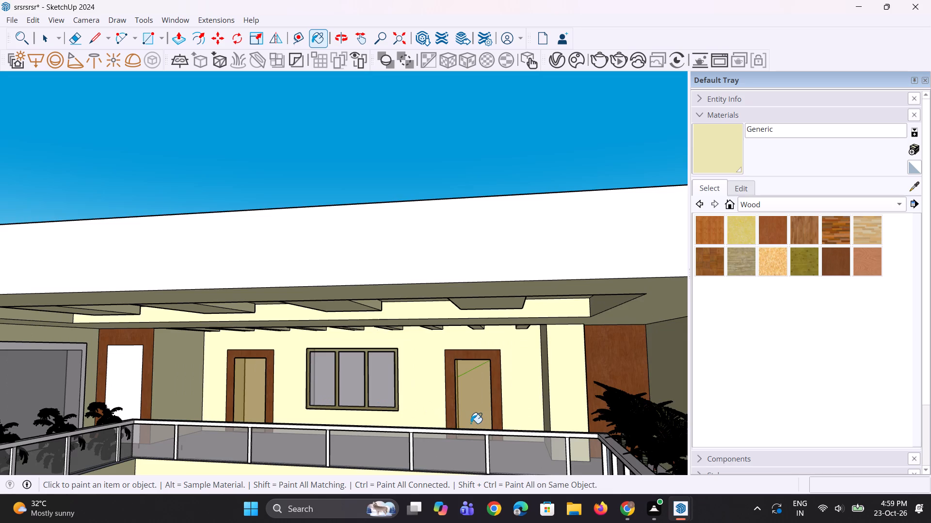
pyautogui.scroll(-2, 471, 423)
pyautogui.moveTo(471, 413); pyautogui.dragTo(501, 336, button='middle')
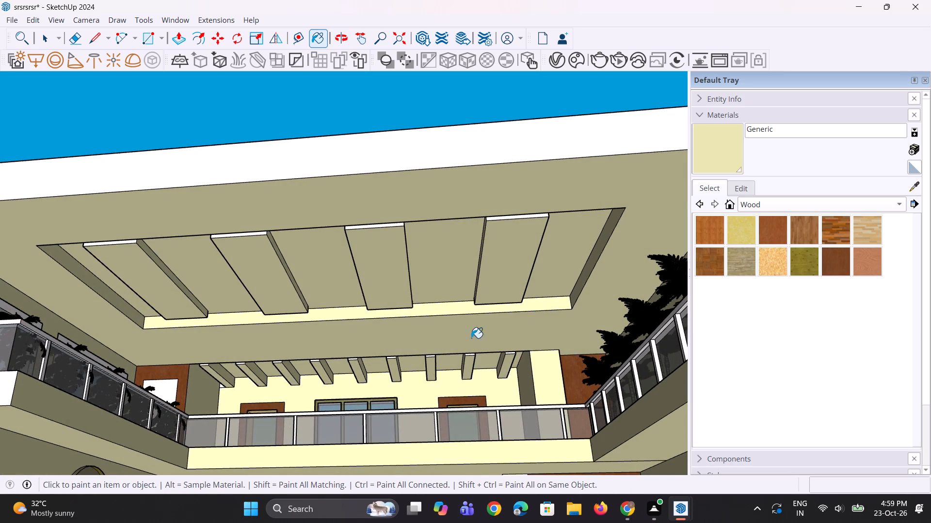
pyautogui.scroll(-5, 425, 354)
pyautogui.moveTo(343, 435); pyautogui.dragTo(342, 473, button='middle')
pyautogui.scroll(-3, 349, 416)
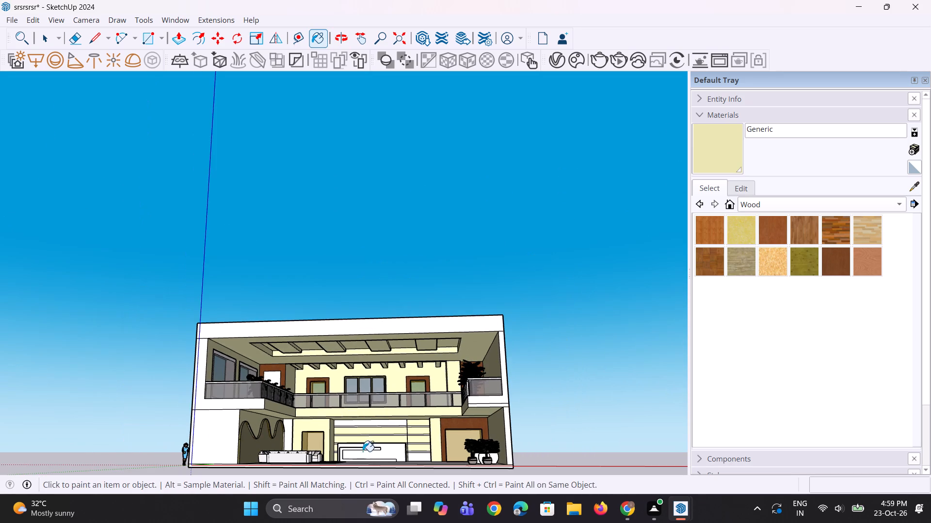
pyautogui.scroll(4, 365, 495)
pyautogui.scroll(8, 367, 453)
pyautogui.scroll(-6, 355, 379)
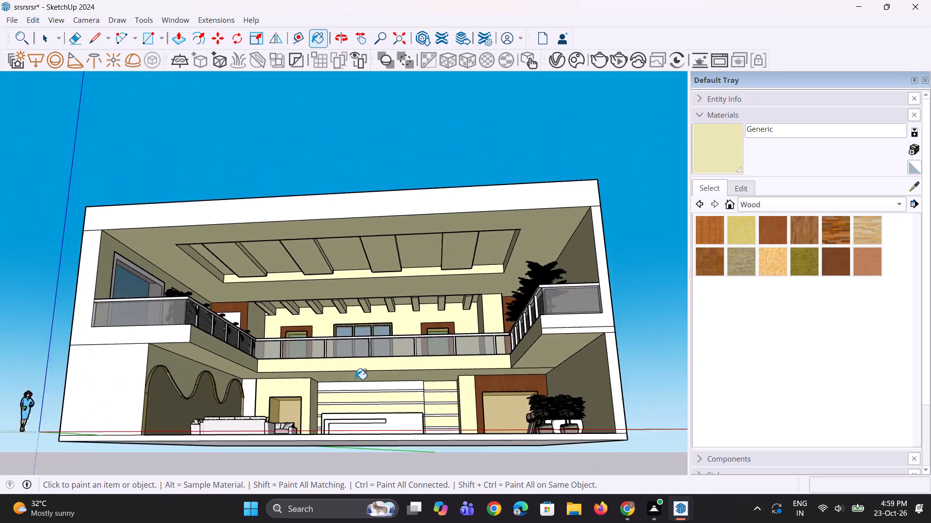
pyautogui.scroll(-1, 355, 379)
pyautogui.moveTo(350, 416); pyautogui.dragTo(345, 459, button='middle')
pyautogui.scroll(6, 343, 455)
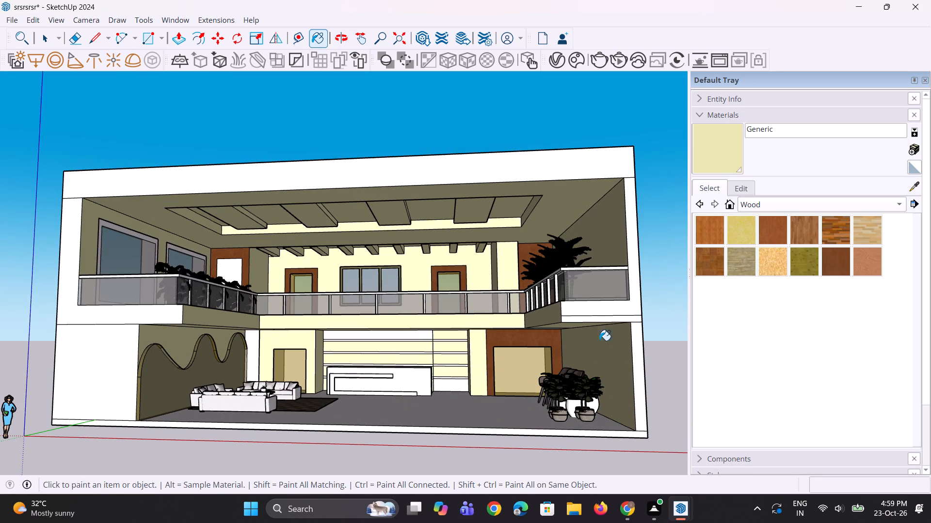
# Choose white Color M00 from the Colors collection and paint the front of the ground-floor reception counter.
pyautogui.click(715, 185)
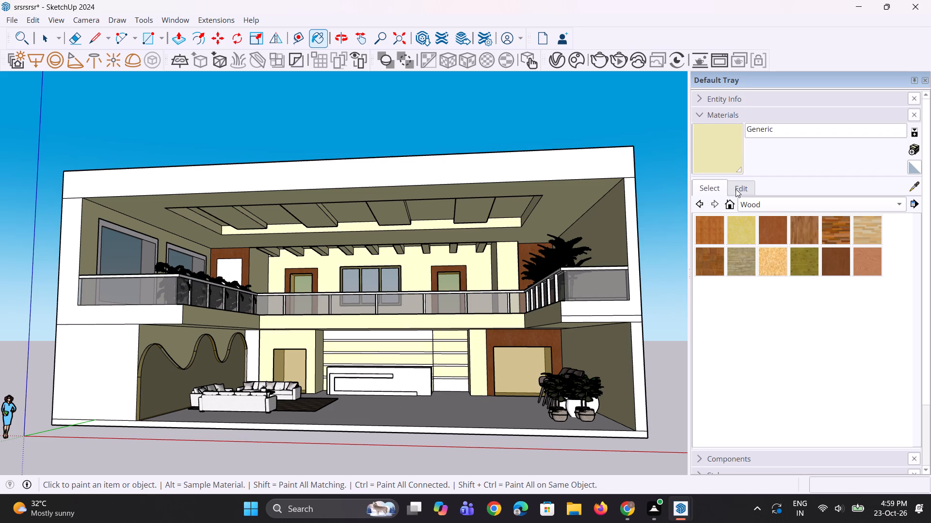
pyautogui.click(736, 189)
pyautogui.click(705, 189)
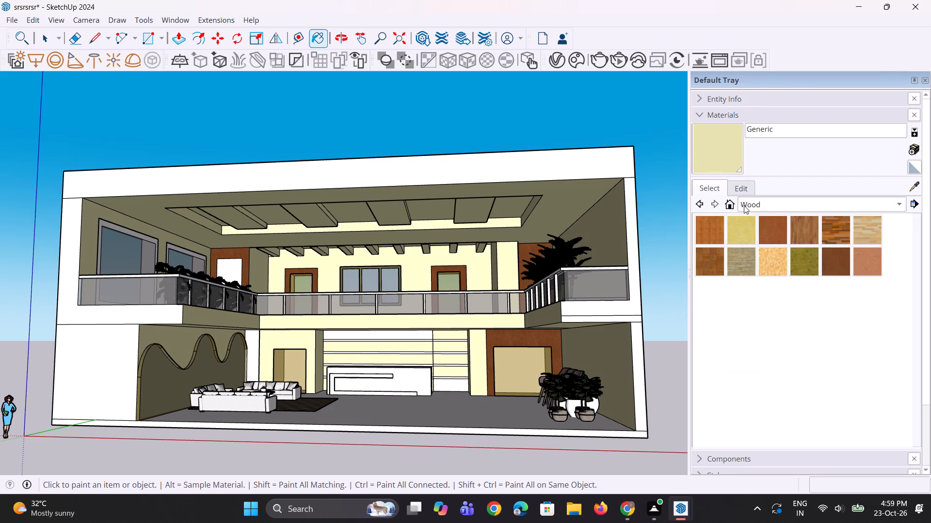
pyautogui.click(744, 205)
pyautogui.click(763, 77)
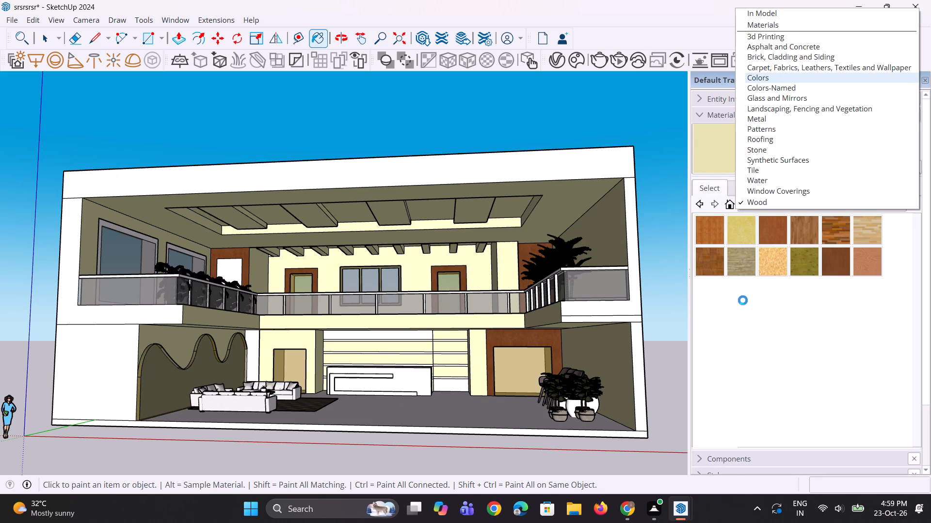
pyautogui.scroll(-16, 742, 308)
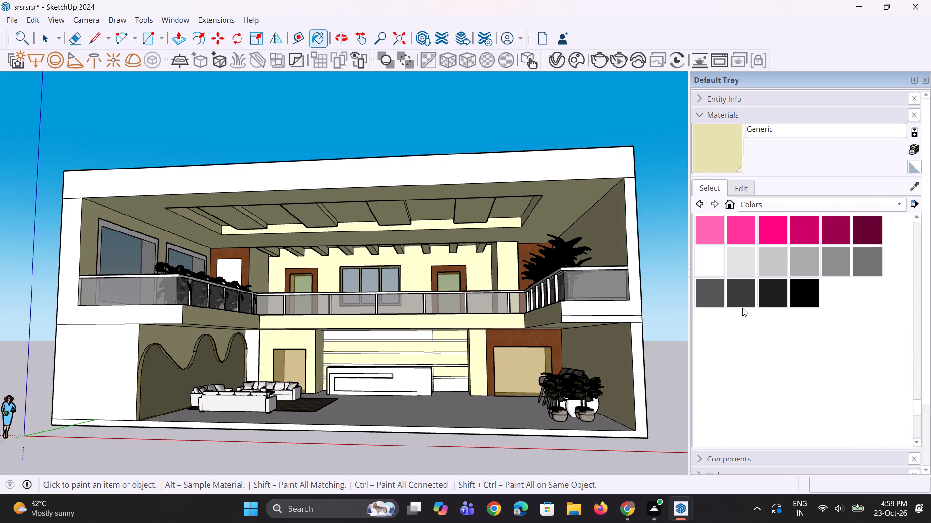
pyautogui.click(717, 277)
pyautogui.click(713, 270)
pyautogui.scroll(8, 489, 393)
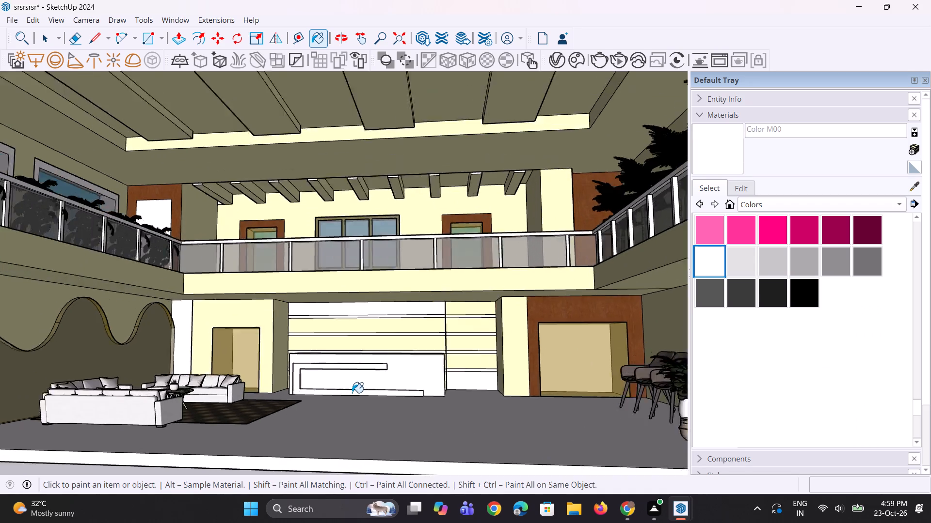
pyautogui.scroll(4, 352, 393)
pyautogui.click(352, 393)
pyautogui.scroll(3, 338, 369)
pyautogui.click(336, 335)
# Paint the inner edges and outer side face of the reception counter's raised front trim with Color M00.
pyautogui.scroll(2, 191, 363)
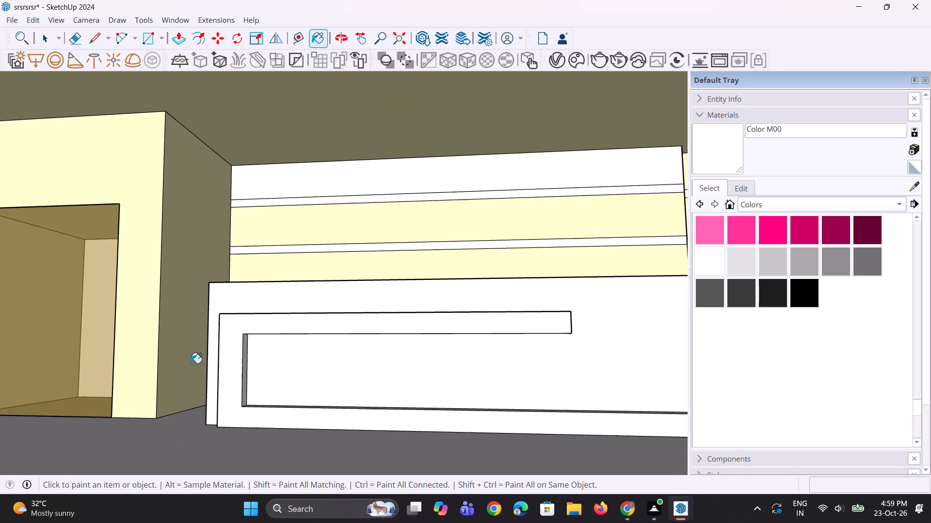
pyautogui.scroll(8, 191, 363)
pyautogui.click(251, 375)
pyautogui.click(275, 437)
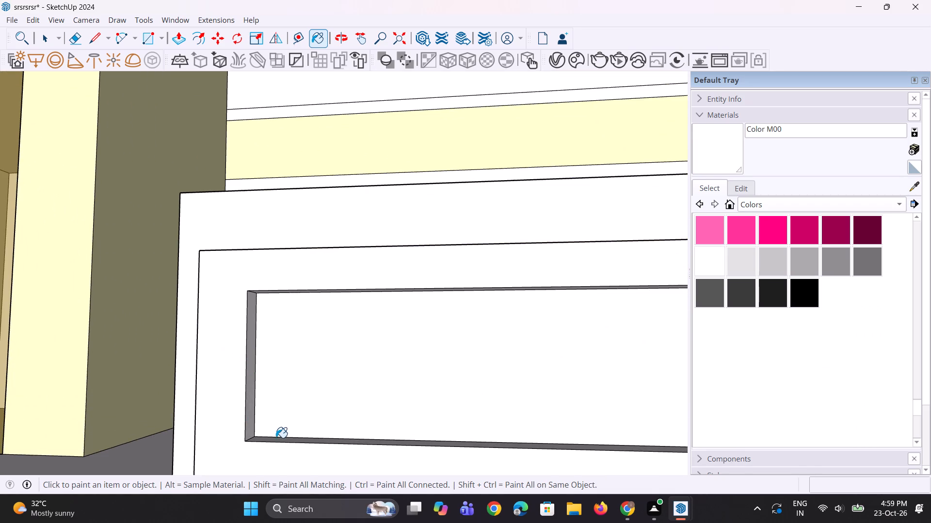
pyautogui.click(276, 438)
pyautogui.moveTo(250, 410); pyautogui.dragTo(388, 419, button='middle')
pyautogui.scroll(1, 318, 367)
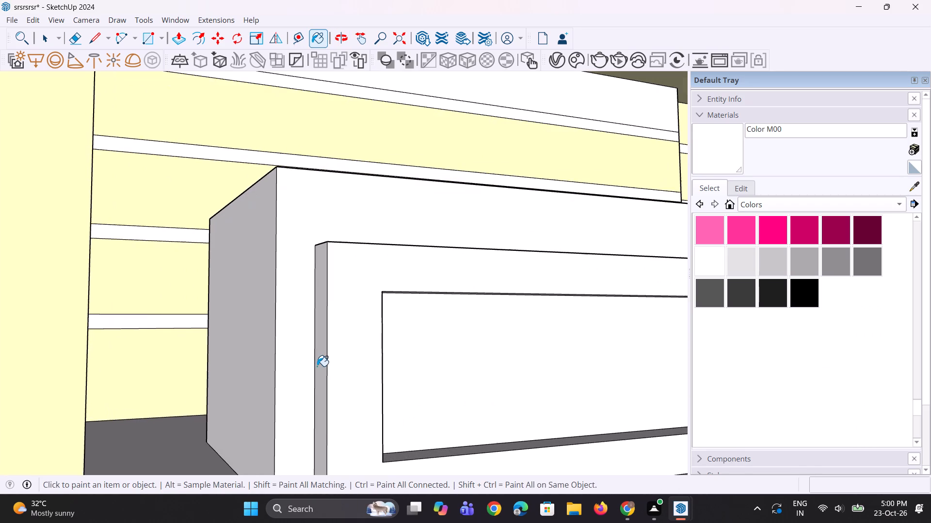
pyautogui.click(317, 366)
pyautogui.click(345, 349)
# Paint the reception counter's front, top and both end faces with Wood Veneer 01, leaving out the raised trim.
pyautogui.scroll(-2, 305, 353)
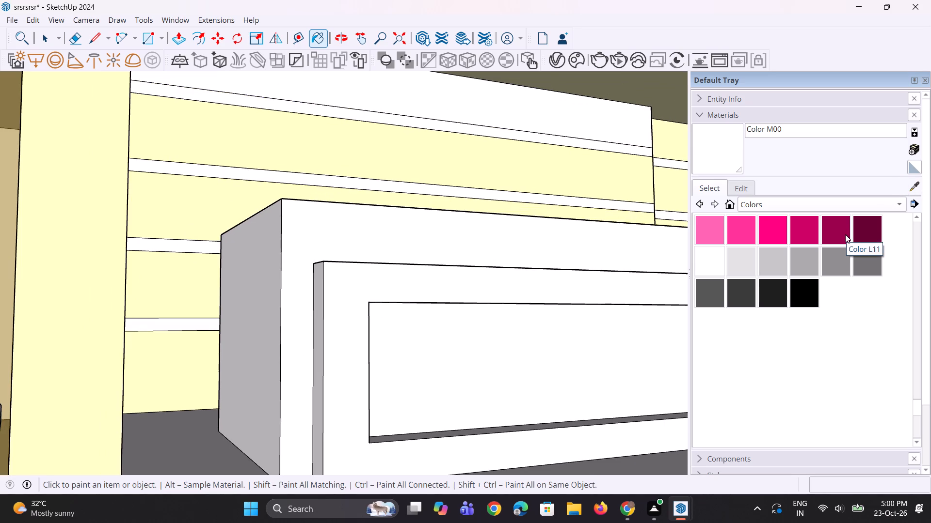
pyautogui.click(911, 190)
pyautogui.click(759, 206)
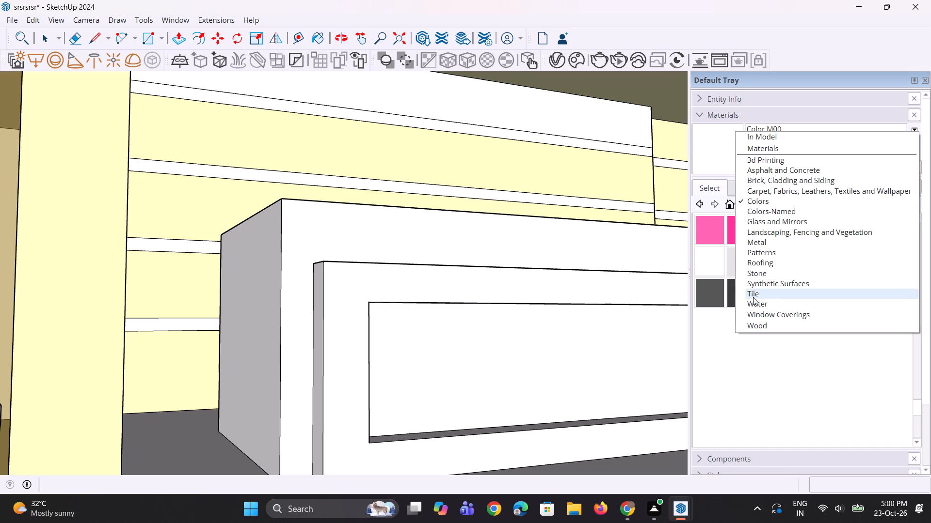
pyautogui.click(751, 323)
pyautogui.click(823, 265)
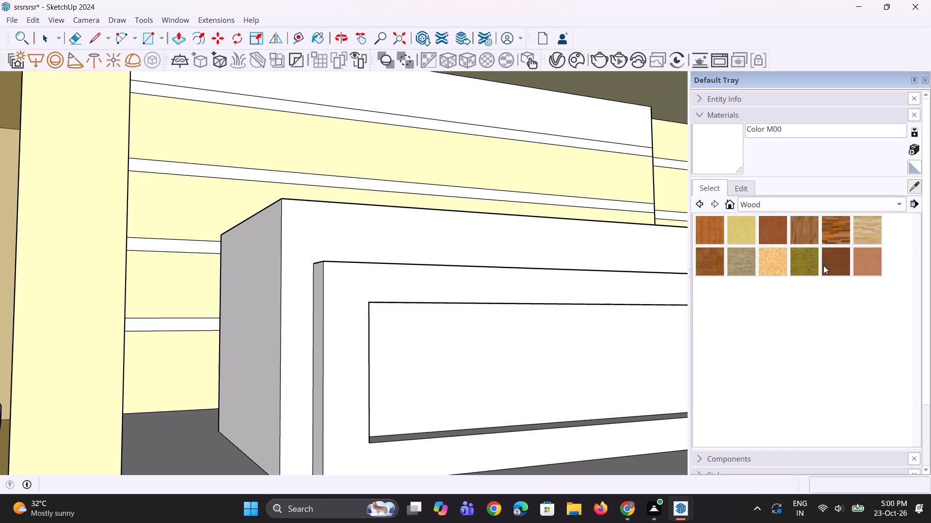
pyautogui.click(525, 250)
pyautogui.click(261, 292)
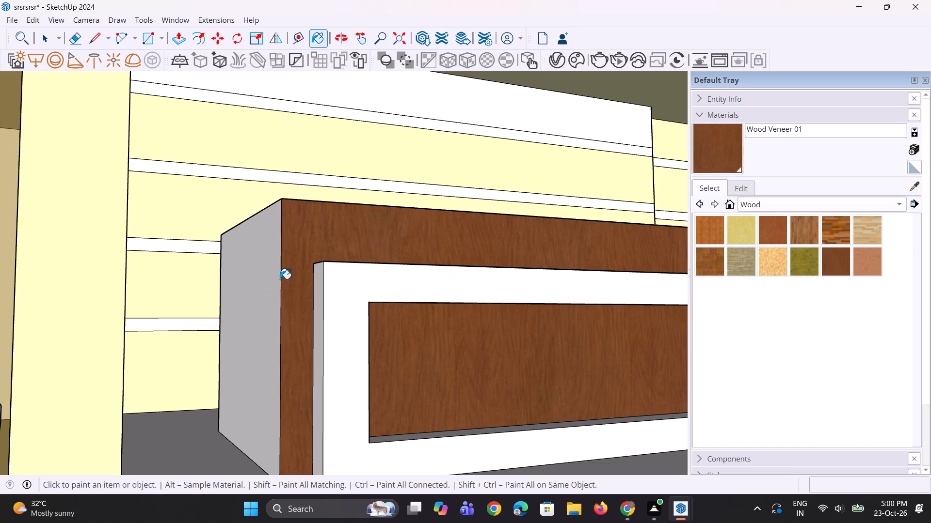
pyautogui.moveTo(341, 249); pyautogui.dragTo(273, 311, button='middle')
pyautogui.click(304, 257)
pyautogui.scroll(-6, 243, 256)
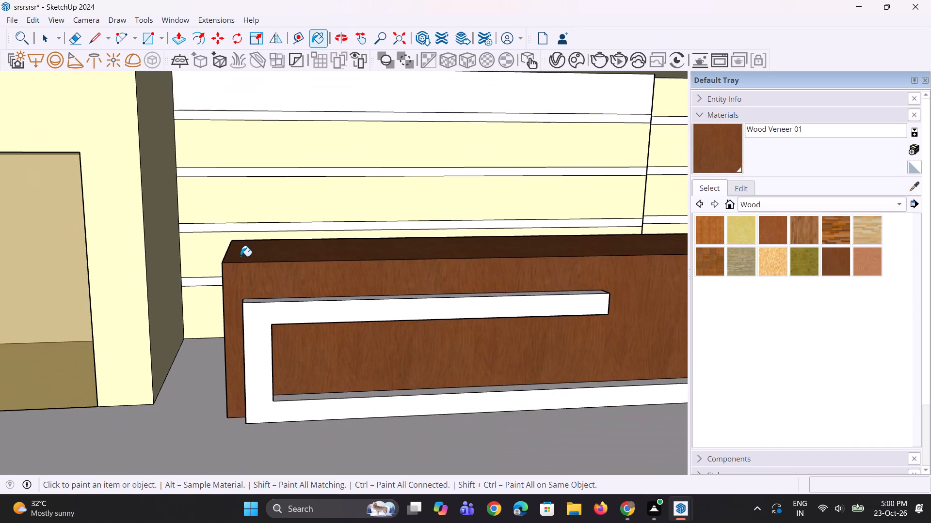
pyautogui.scroll(-9, 241, 256)
pyautogui.moveTo(405, 268); pyautogui.dragTo(231, 251, button='middle')
pyautogui.click(475, 301)
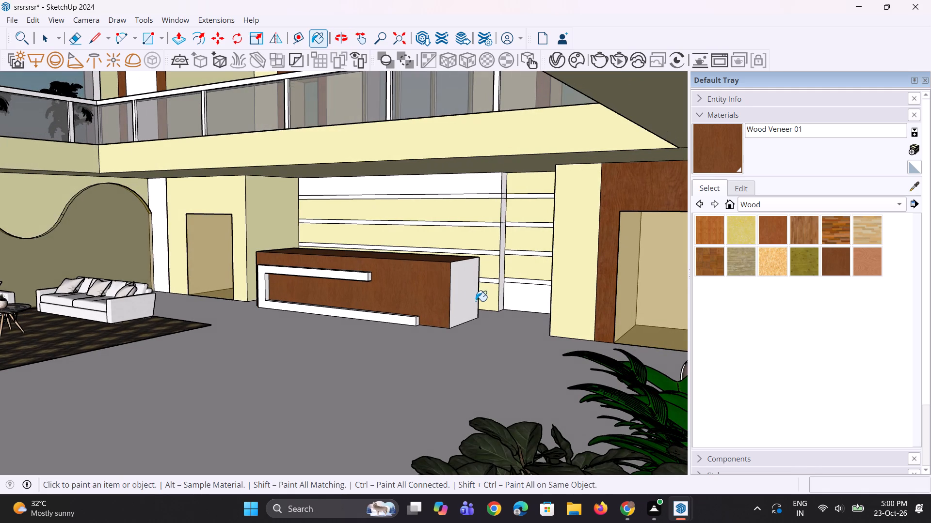
# Paint the pale yellow front wall around the ground-floor doorway beside the sofas with Wood Veneer 01.
pyautogui.scroll(-4, 413, 303)
pyautogui.scroll(1, 409, 304)
pyautogui.moveTo(413, 304); pyautogui.dragTo(509, 304, button='middle')
pyautogui.scroll(1, 509, 304)
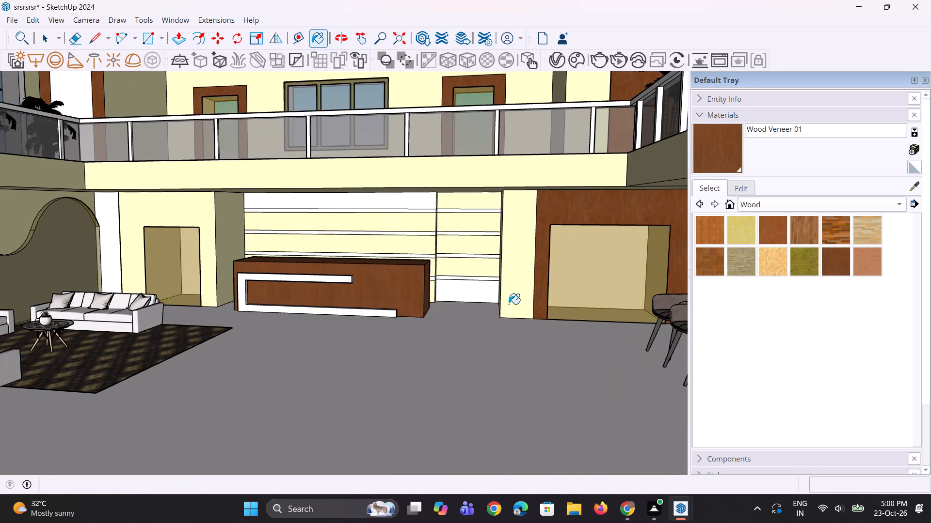
pyautogui.scroll(-2, 471, 311)
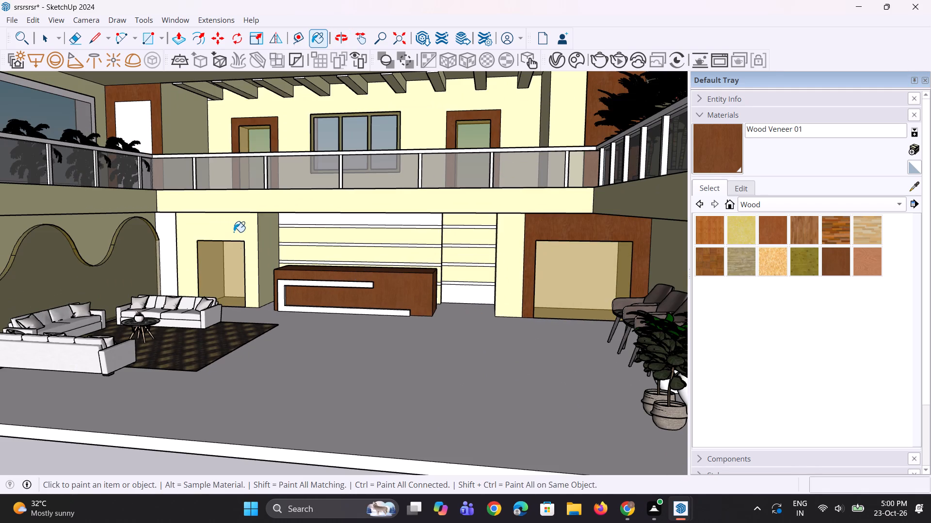
pyautogui.click(234, 231)
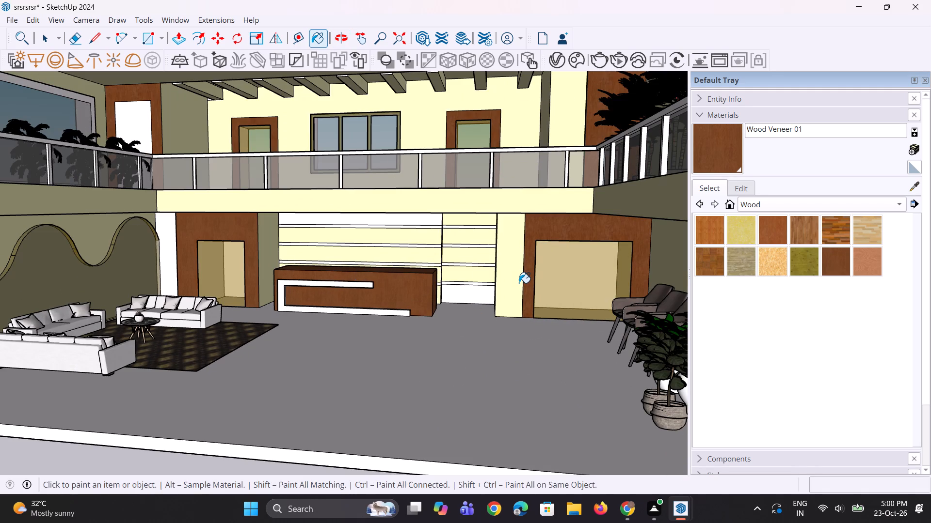
pyautogui.scroll(-3, 241, 257)
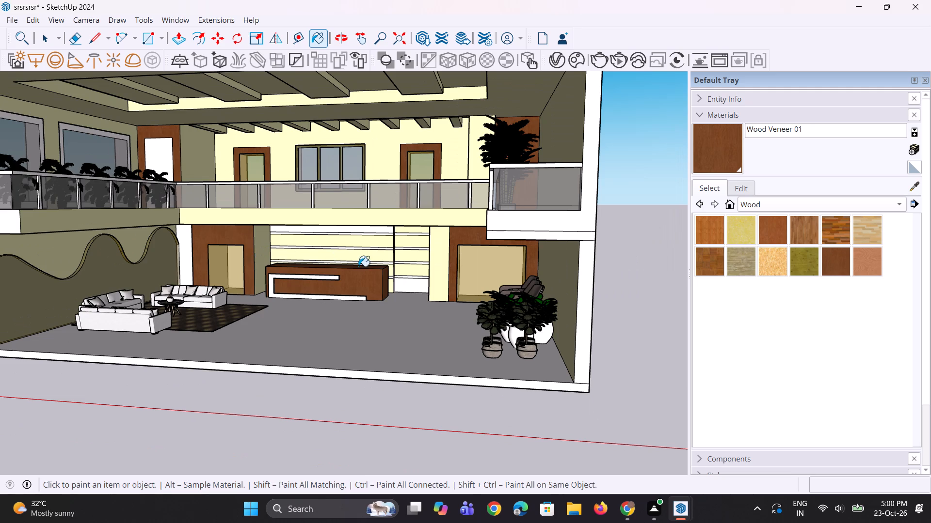
pyautogui.scroll(1, 387, 266)
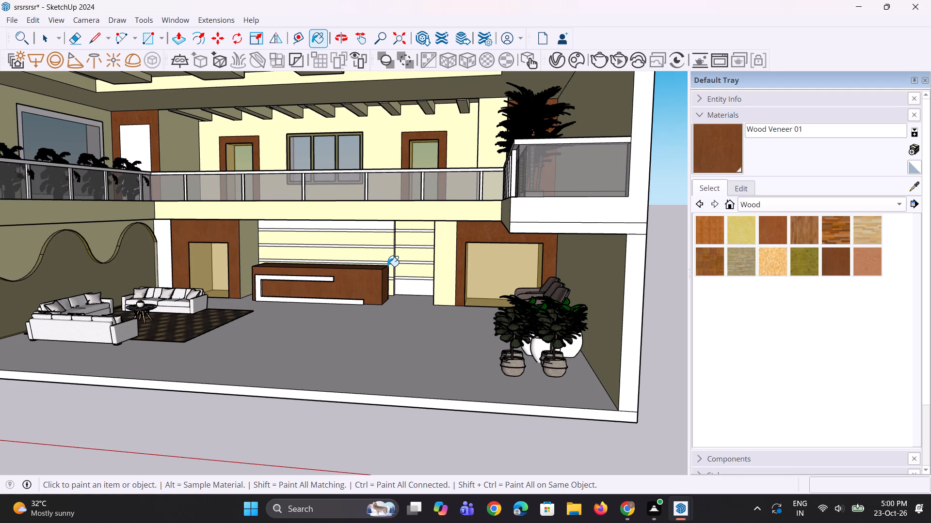
pyautogui.scroll(-3, 387, 266)
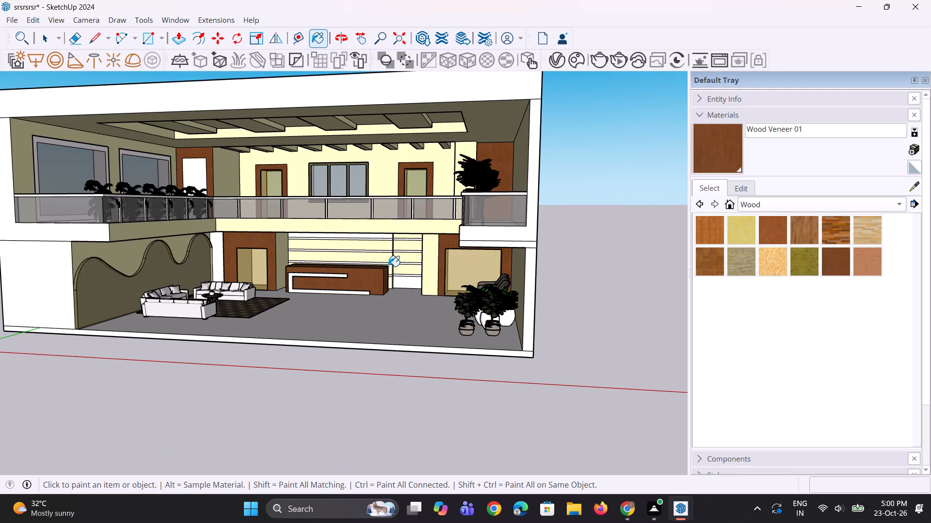
pyautogui.moveTo(392, 266); pyautogui.dragTo(400, 266, button='middle')
pyautogui.press('space')
pyautogui.press('space')
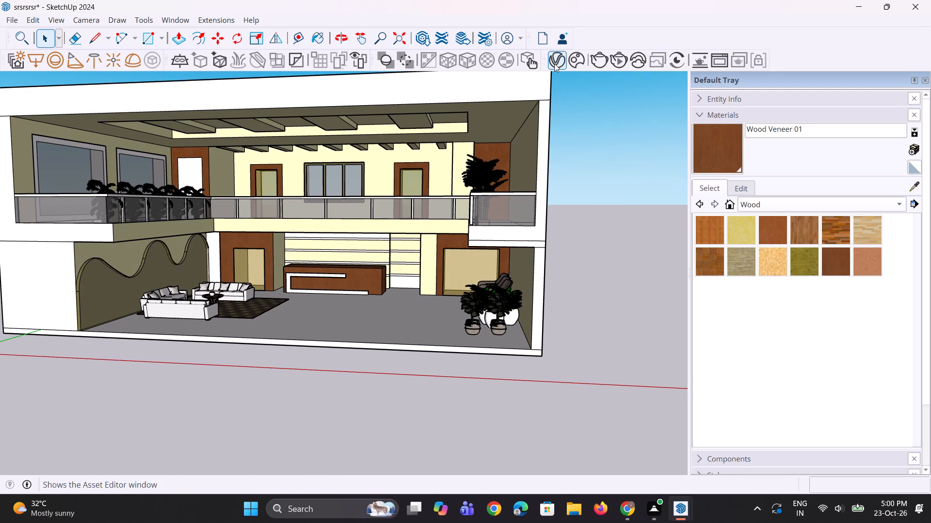
# Bring in a round ceiling lamp from the 3D Models > Lighting > Ceiling lamps category of the Chaos Cosmos Browser.
pyautogui.click(554, 63)
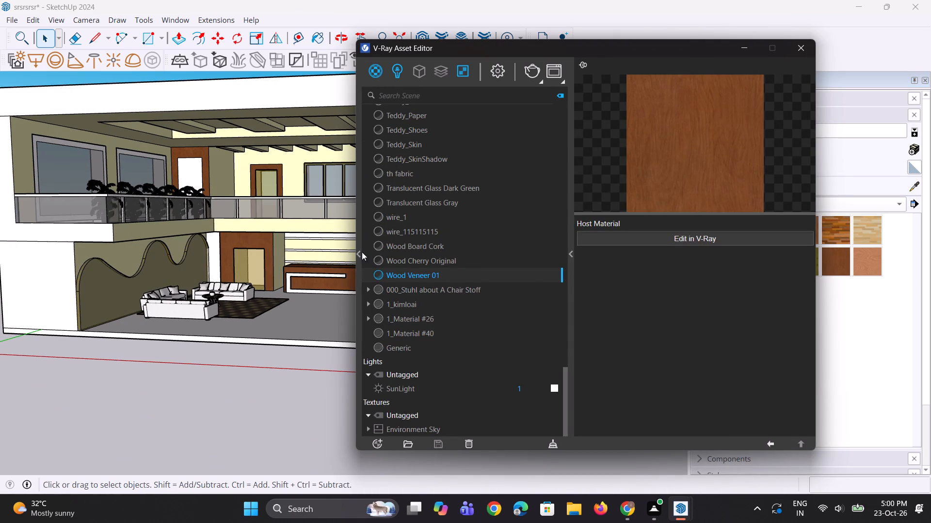
pyautogui.click(361, 253)
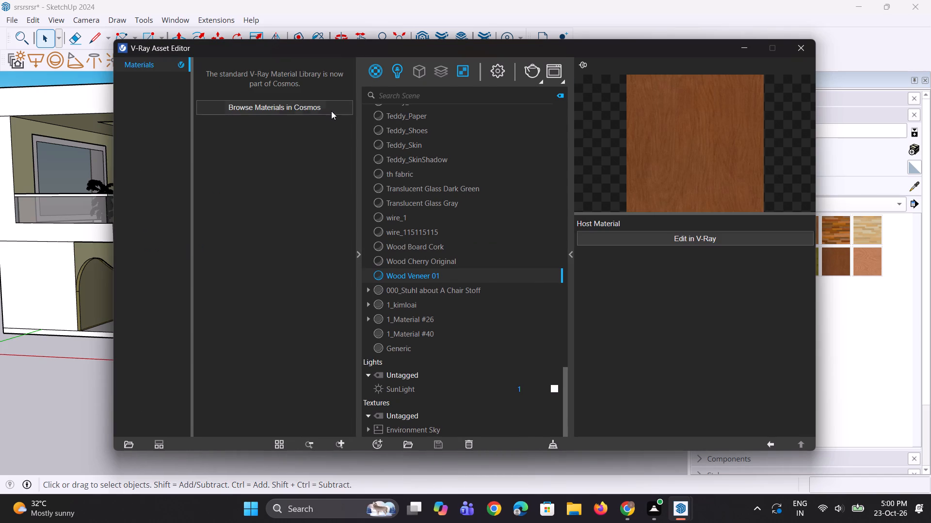
pyautogui.click(334, 108)
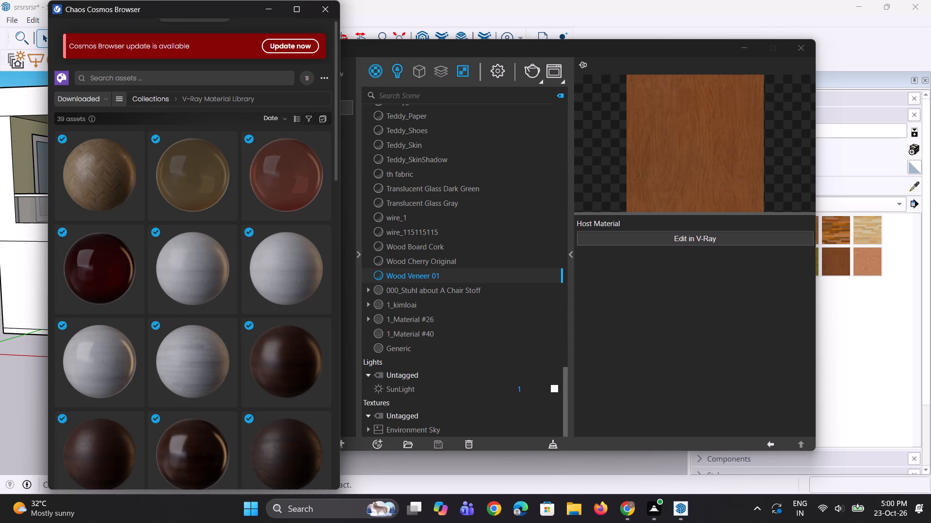
pyautogui.click(118, 99)
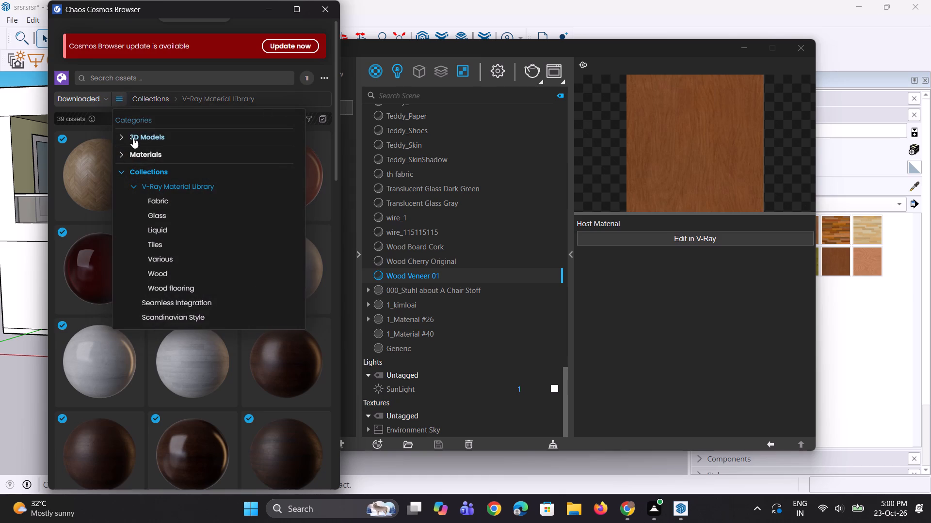
pyautogui.click(133, 138)
pyautogui.click(153, 181)
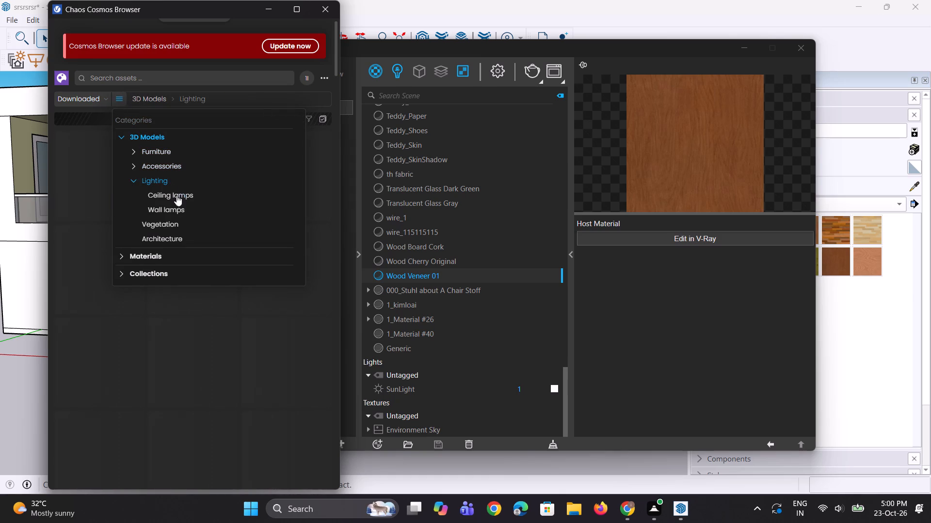
pyautogui.click(175, 198)
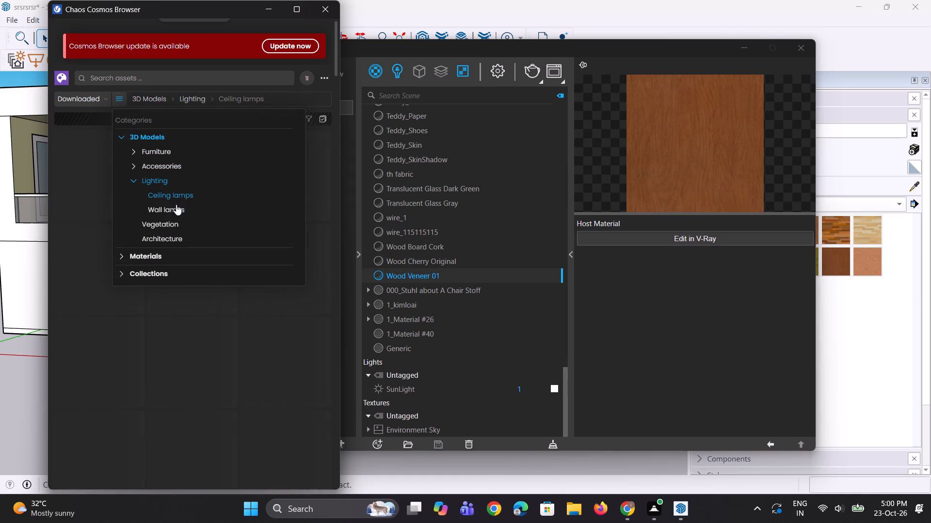
pyautogui.click(114, 280)
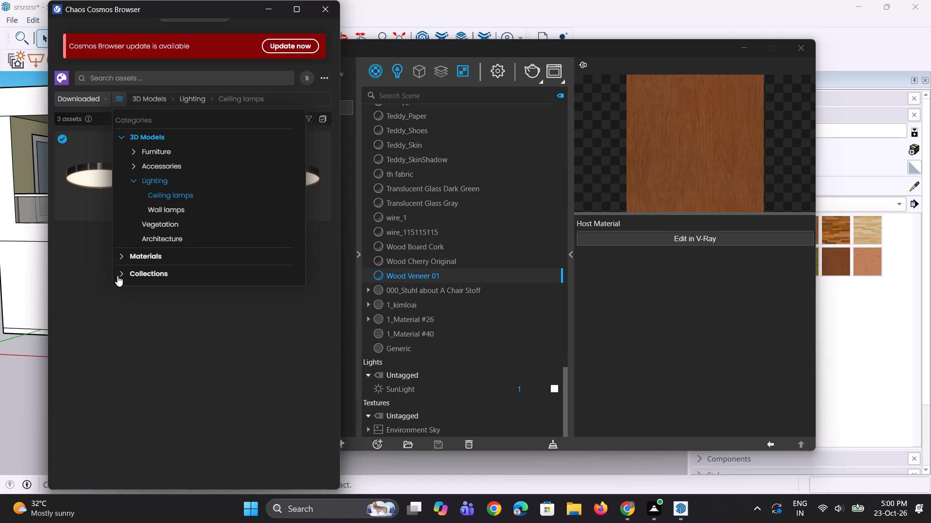
pyautogui.click(90, 278)
pyautogui.click(227, 137)
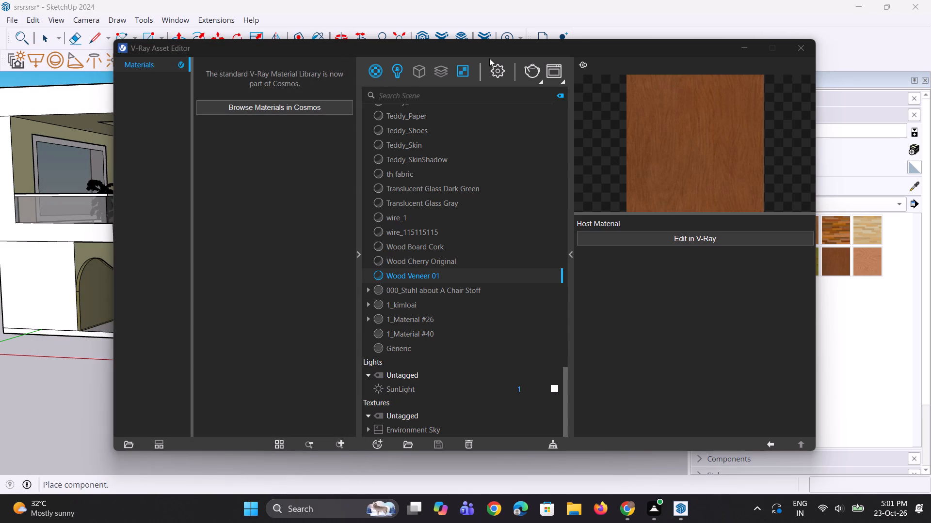
pyautogui.click(743, 41)
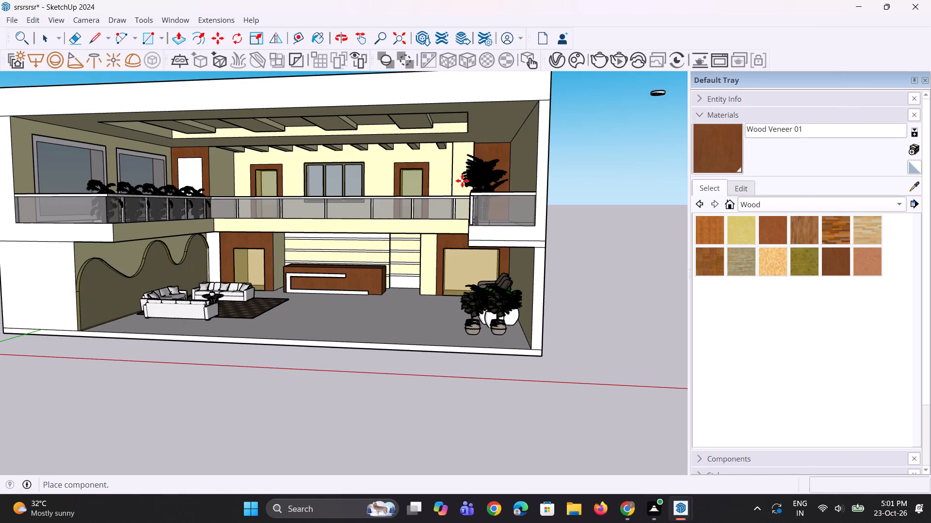
# Place one lamp on the upper-storey ceiling, near the corner with the wood veneer wall behind the plants.
pyautogui.scroll(-1, 456, 183)
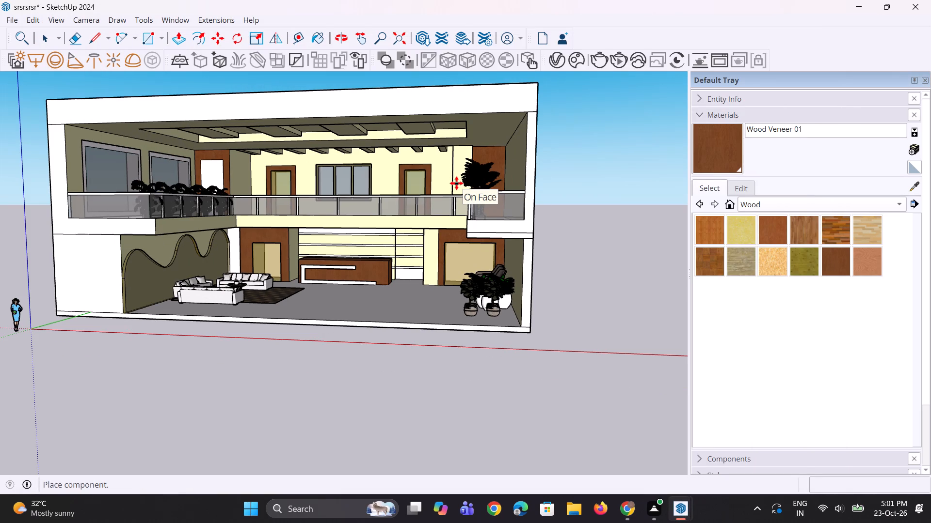
pyautogui.scroll(3, 464, 179)
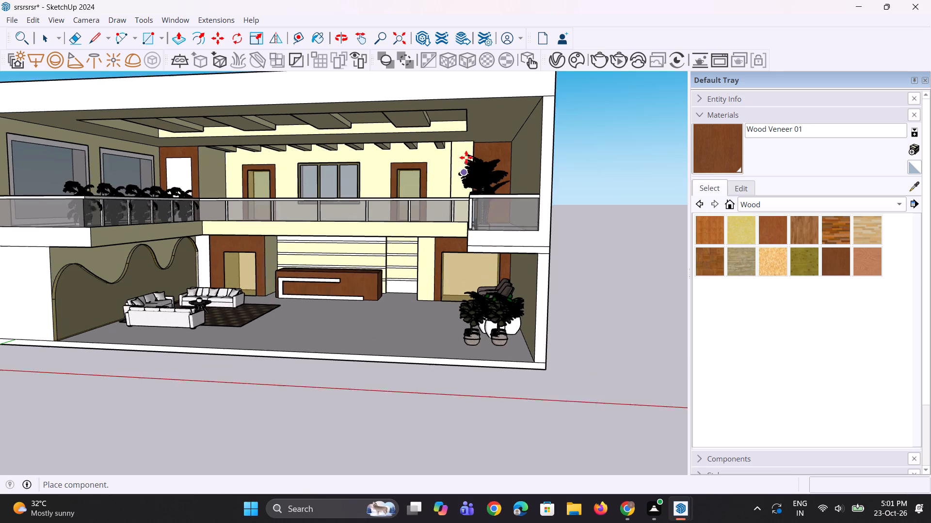
pyautogui.scroll(8, 465, 152)
pyautogui.moveTo(461, 130); pyautogui.dragTo(465, 112, button='middle')
pyautogui.scroll(2, 466, 110)
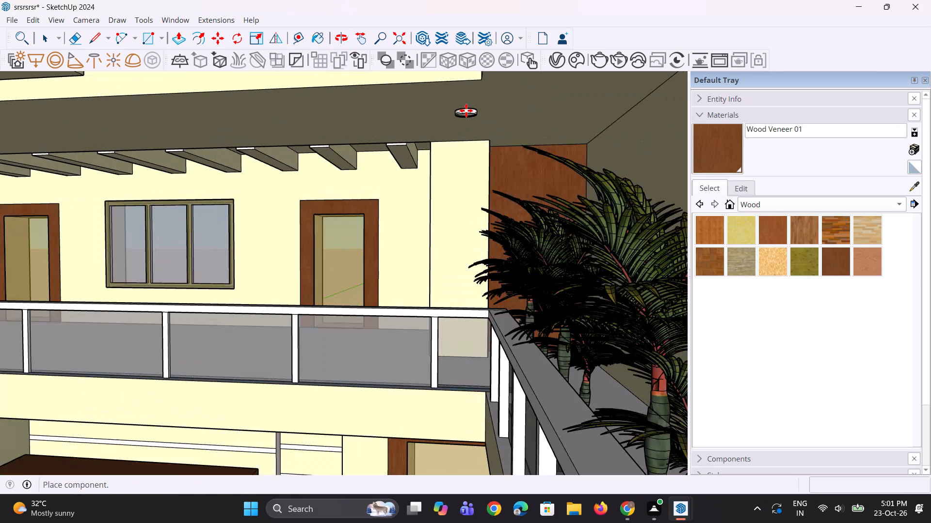
pyautogui.click(465, 107)
pyautogui.moveTo(447, 157); pyautogui.dragTo(455, 163, button='middle')
pyautogui.scroll(1, 455, 163)
pyautogui.press('space')
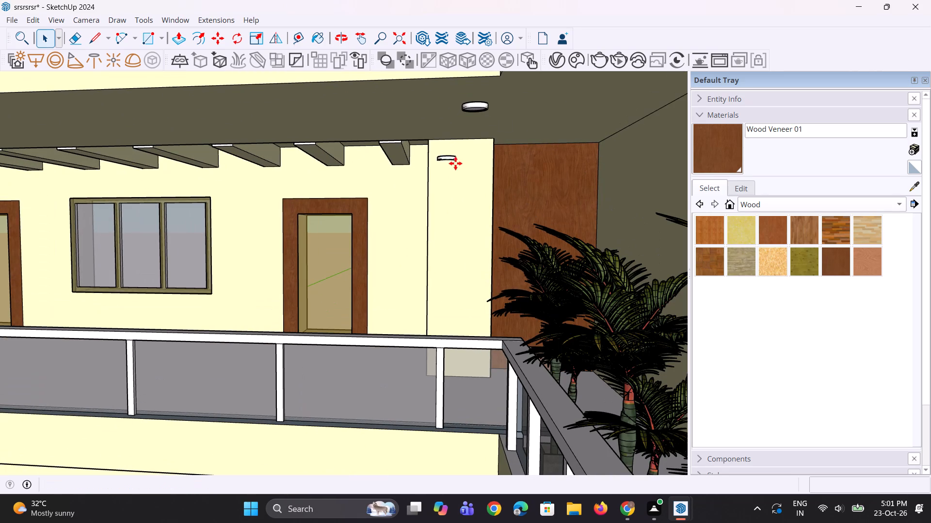
pyautogui.press('space')
pyautogui.press('space')
# Move the placed ceiling lamp about 1' across the ceiling near the wood veneer wall.
pyautogui.scroll(-3, 473, 174)
pyautogui.click(476, 126)
pyautogui.scroll(4, 465, 126)
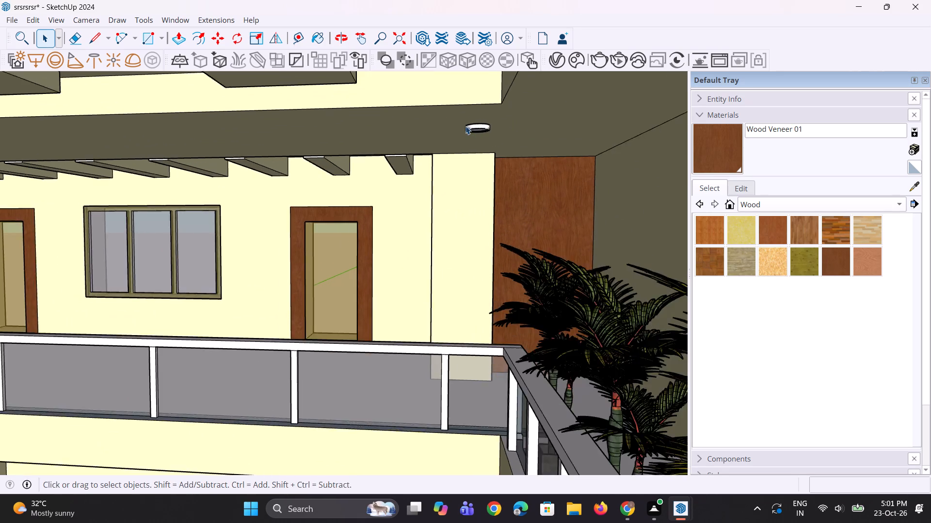
pyautogui.scroll(2, 465, 126)
pyautogui.click(470, 134)
pyautogui.scroll(5, 470, 134)
pyautogui.press('m')
pyautogui.scroll(2, 470, 134)
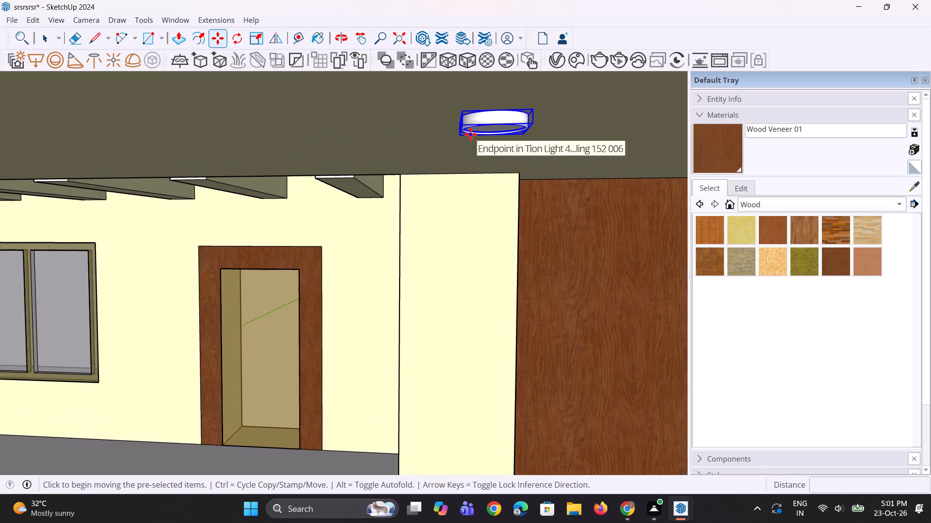
pyautogui.click(465, 139)
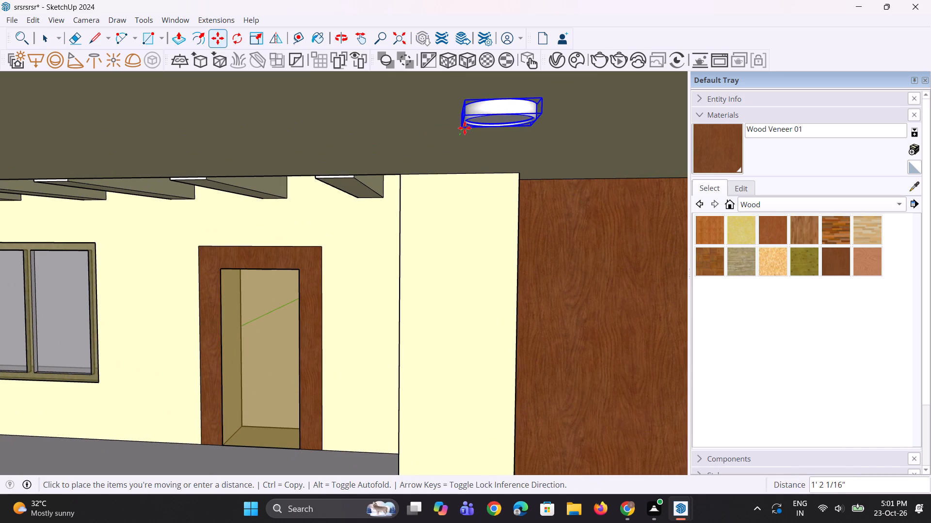
pyautogui.press('Escape')
pyautogui.scroll(-8, 460, 160)
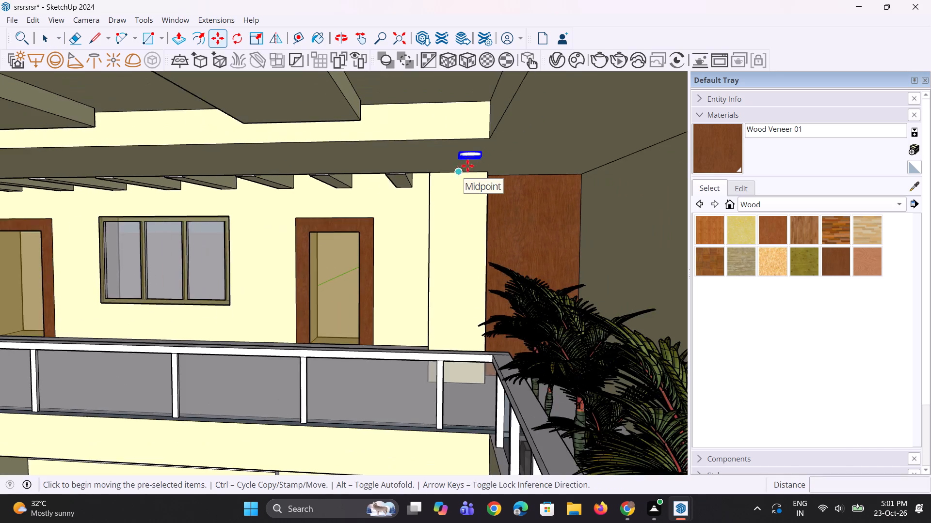
pyautogui.scroll(7, 504, 145)
pyautogui.moveTo(469, 153); pyautogui.dragTo(526, 98, button='middle')
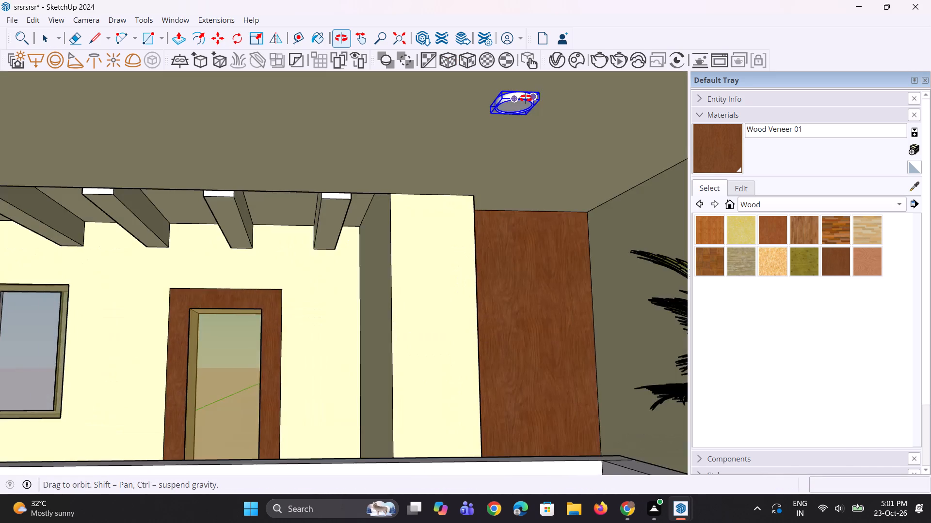
pyautogui.moveTo(526, 98); pyautogui.dragTo(584, 126, button='middle')
pyautogui.scroll(-7, 522, 179)
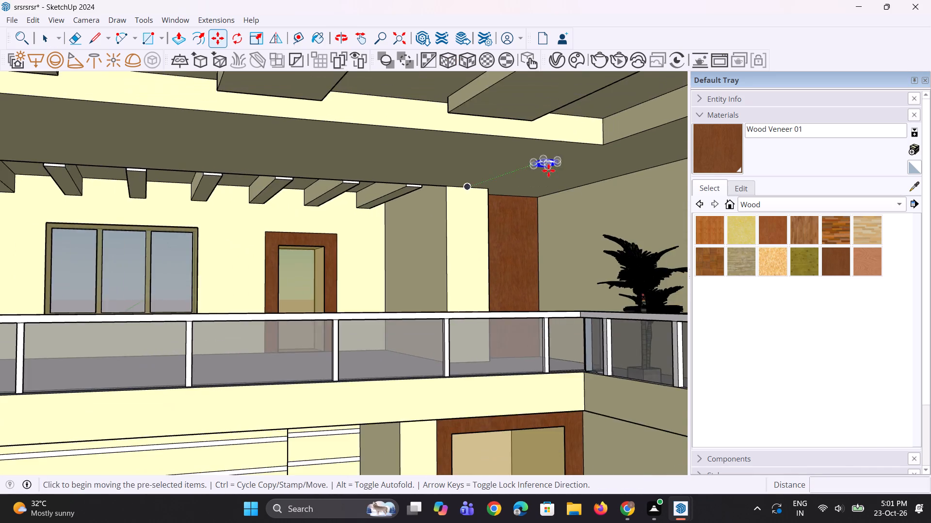
pyautogui.scroll(5, 548, 170)
pyautogui.press('m')
pyautogui.scroll(4, 543, 185)
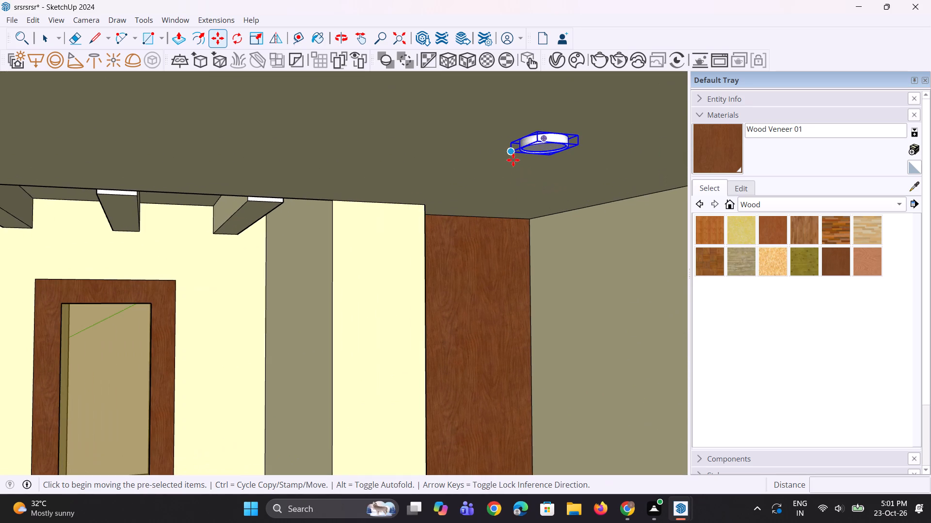
pyautogui.click(513, 158)
pyautogui.click(496, 159)
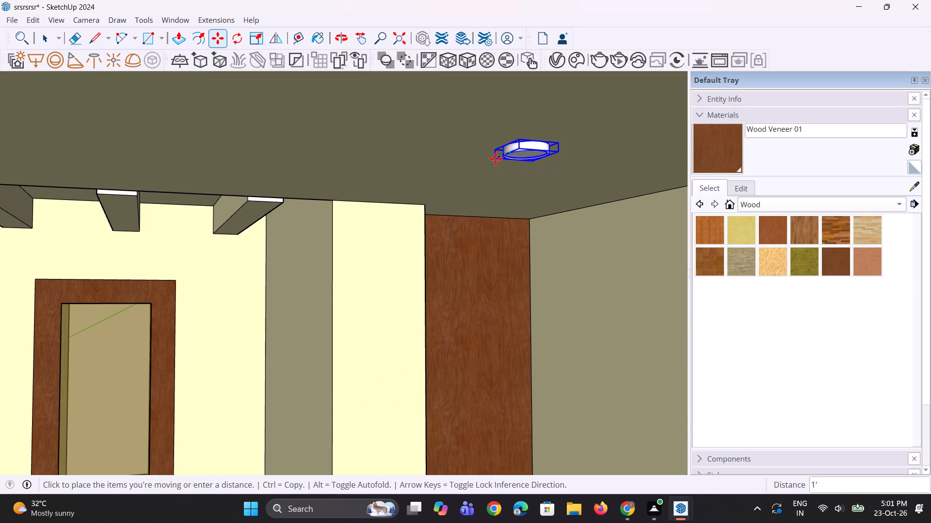
# Move the ceiling lamp up 2" so that it is recessed into the ceiling.
pyautogui.scroll(7, 549, 152)
pyautogui.click(559, 155)
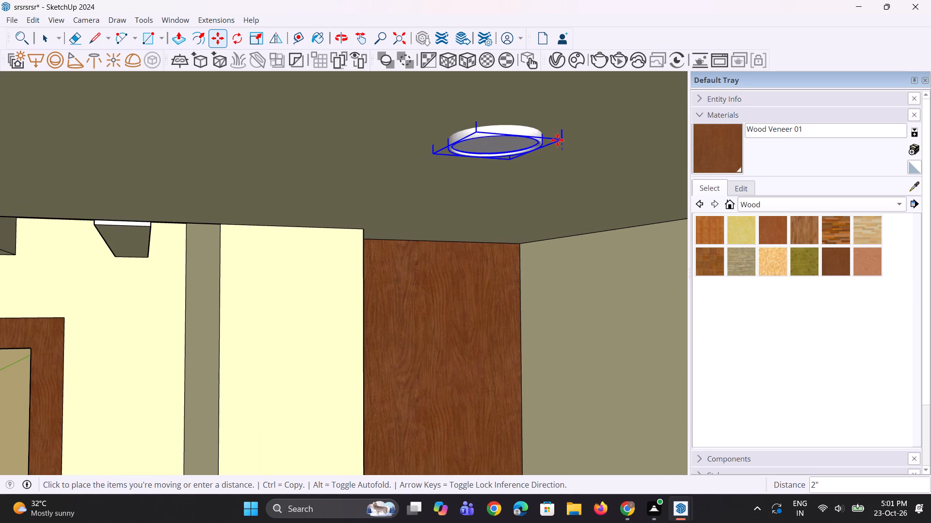
pyautogui.click(557, 140)
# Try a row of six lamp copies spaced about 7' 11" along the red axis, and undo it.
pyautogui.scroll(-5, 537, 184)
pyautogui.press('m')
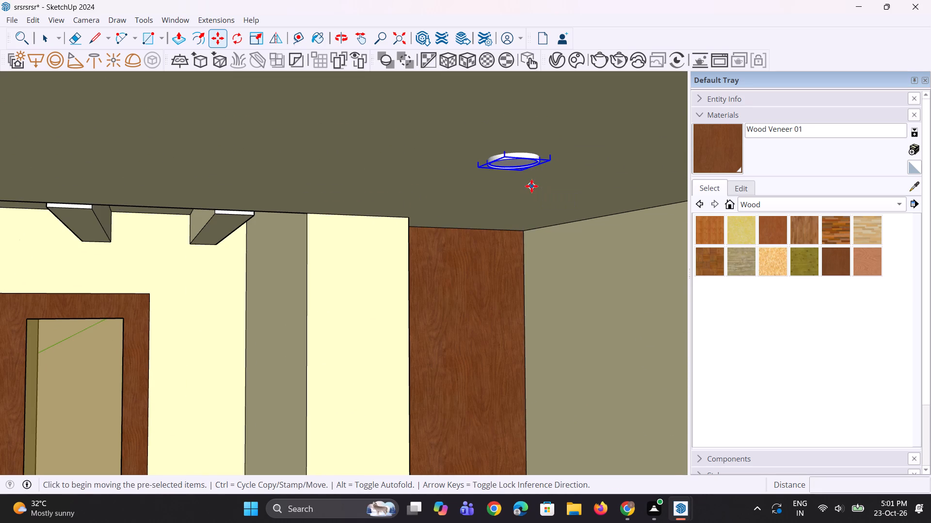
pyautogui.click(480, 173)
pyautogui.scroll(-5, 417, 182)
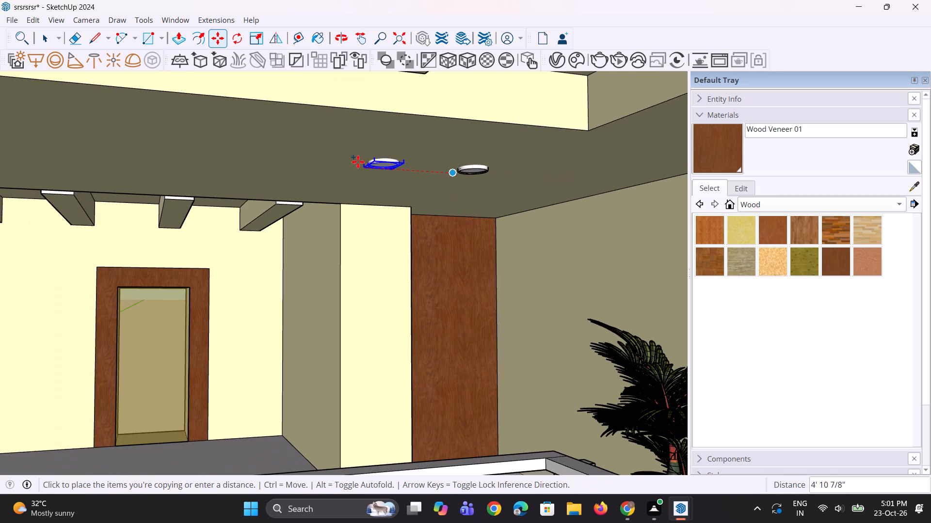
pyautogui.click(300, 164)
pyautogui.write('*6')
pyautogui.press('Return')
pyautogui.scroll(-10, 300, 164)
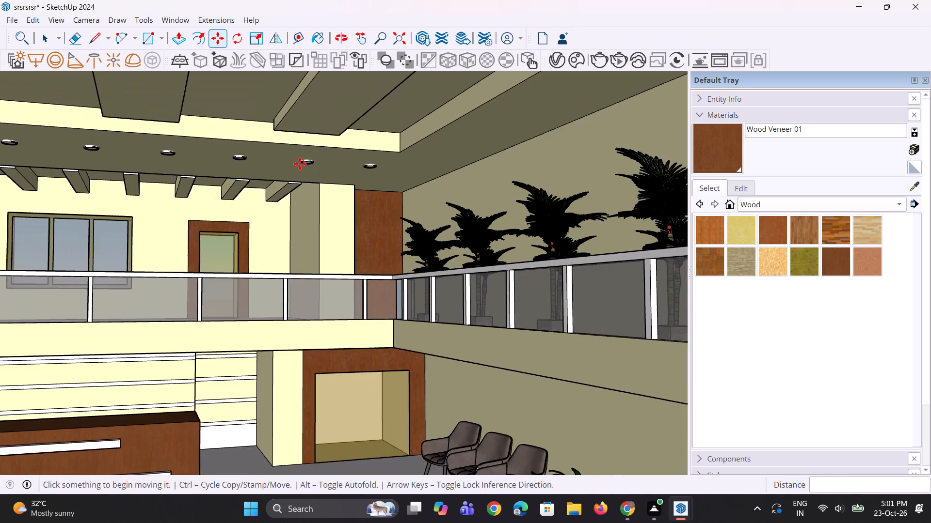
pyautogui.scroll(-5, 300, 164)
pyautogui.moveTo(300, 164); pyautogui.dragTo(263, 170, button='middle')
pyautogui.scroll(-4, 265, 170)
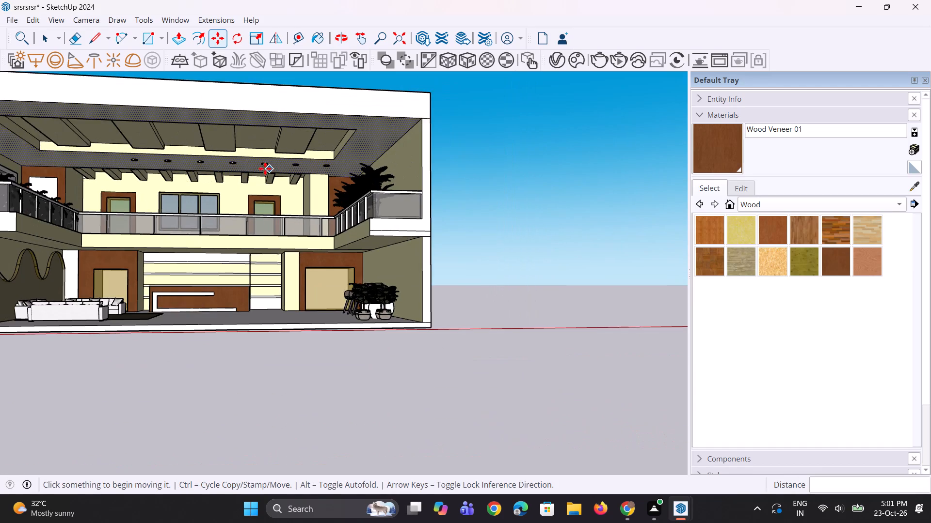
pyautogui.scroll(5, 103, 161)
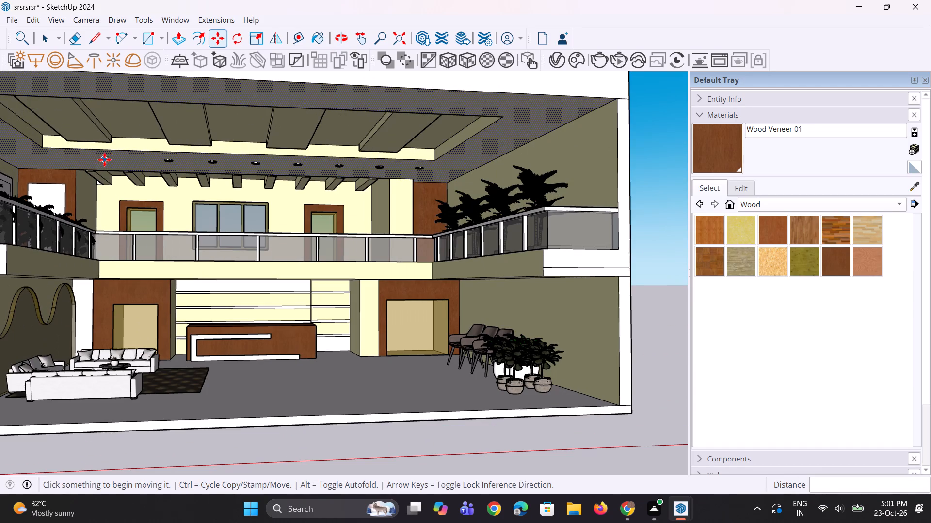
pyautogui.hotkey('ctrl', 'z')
# Copy the recessed lamp about 7' 7" along the red axis and multiply it into nine copies across the ceiling.
pyautogui.press('space')
pyautogui.scroll(6, 353, 166)
pyautogui.press('space')
pyautogui.press('space')
pyautogui.press('space')
pyautogui.press('space')
pyautogui.press('space')
pyautogui.click(450, 172)
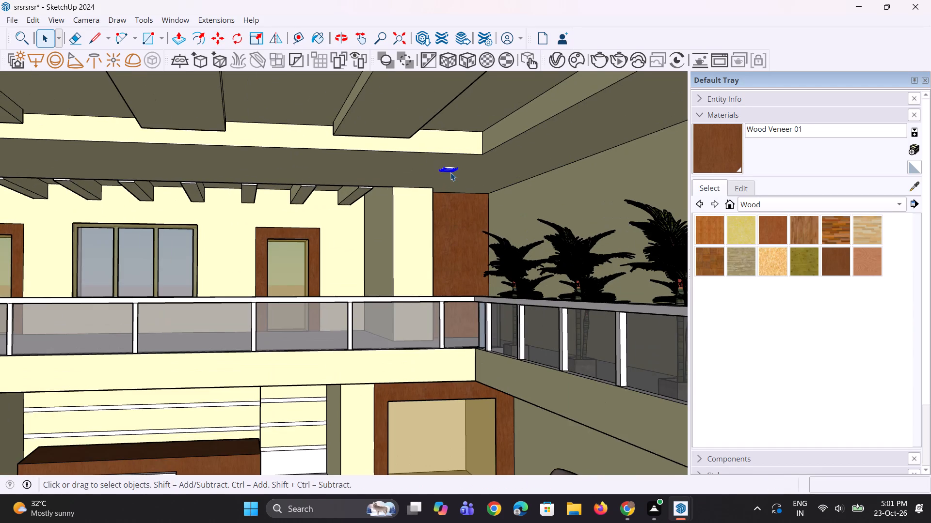
pyautogui.scroll(5, 450, 172)
pyautogui.press('m')
pyautogui.keyDown('ctrl'); pyautogui.scroll(3, 449, 173); pyautogui.keyUp('ctrl')
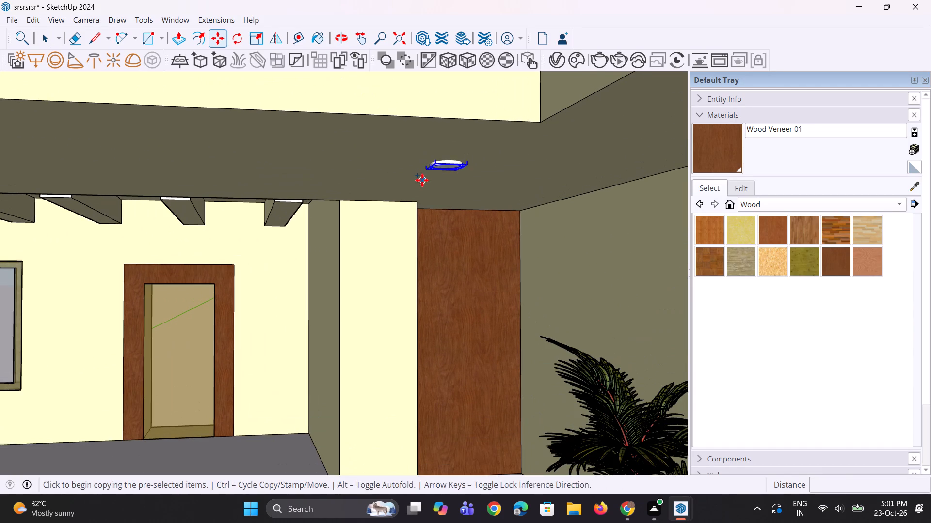
pyautogui.click(425, 173)
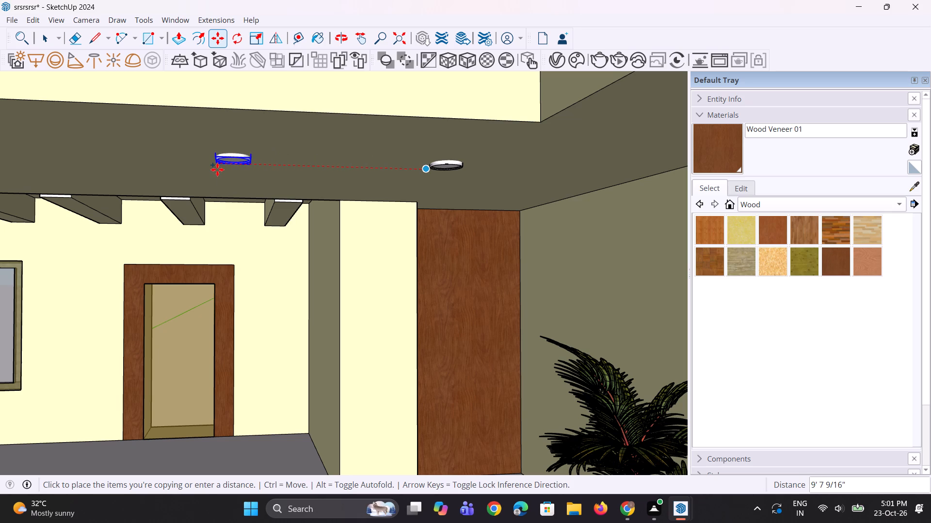
pyautogui.click(262, 167)
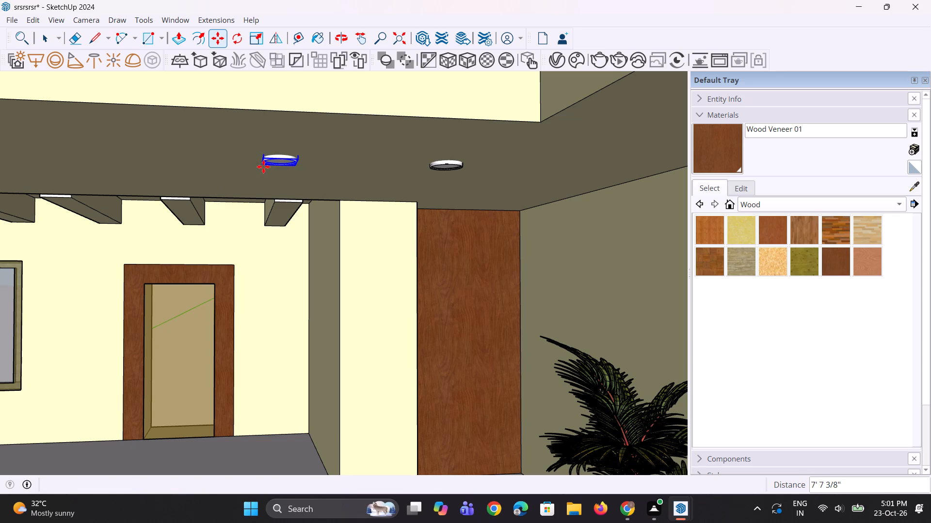
pyautogui.press('*')
pyautogui.press('9')
pyautogui.press('Return')
pyautogui.scroll(-13, 343, 173)
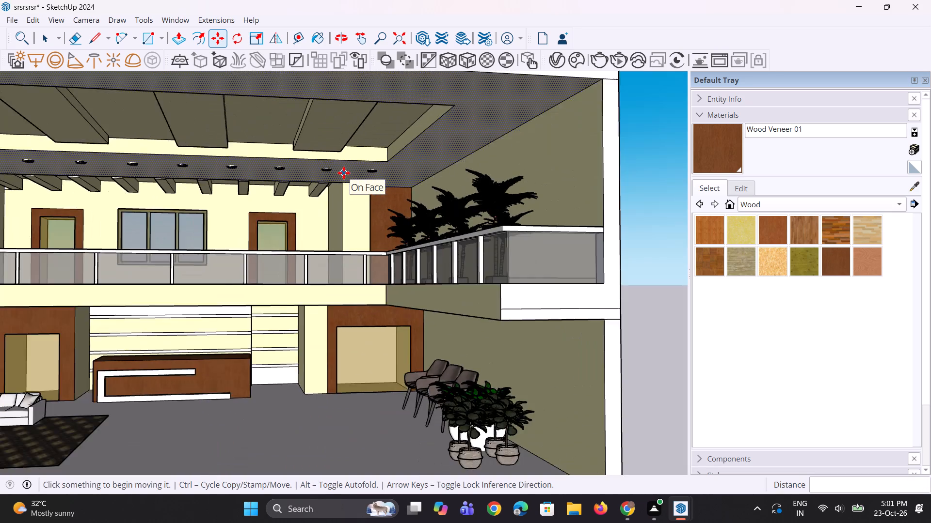
pyautogui.scroll(-9, 344, 173)
pyautogui.moveTo(344, 173); pyautogui.dragTo(331, 163, button='middle')
pyautogui.press('space')
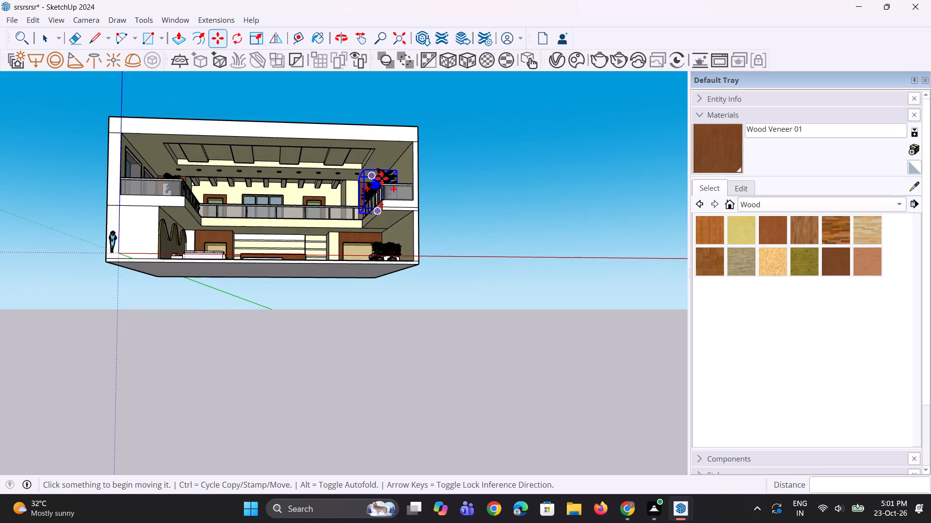
pyautogui.press('space')
pyautogui.press('space')
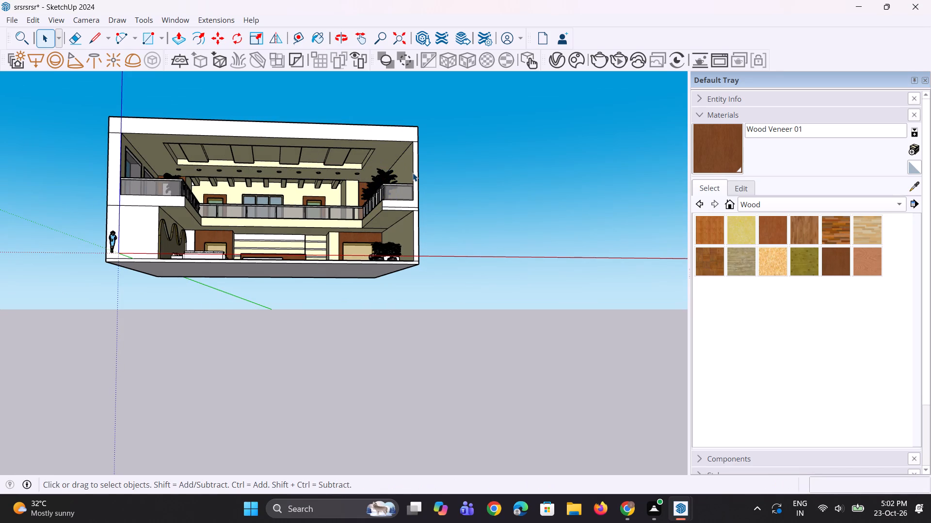
# Copy the end lamp of the recessed row about 19' 8" onto the underside of the nearest dropped ceiling panel.
pyautogui.scroll(9, 418, 160)
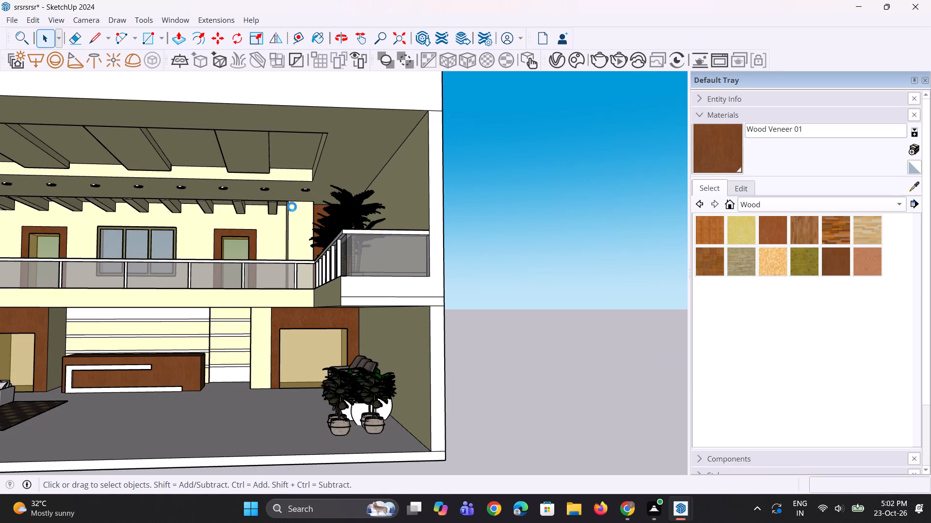
pyautogui.scroll(2, 292, 207)
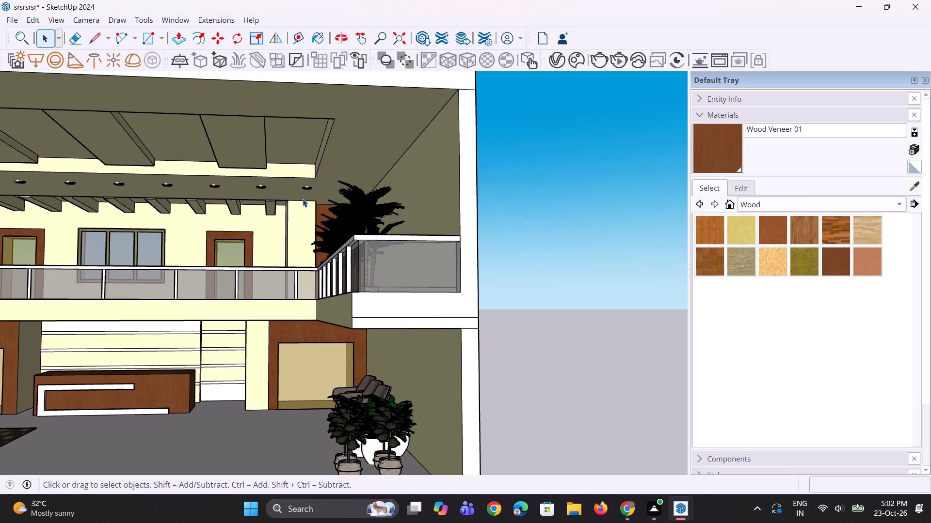
pyautogui.scroll(5, 303, 199)
pyautogui.click(317, 182)
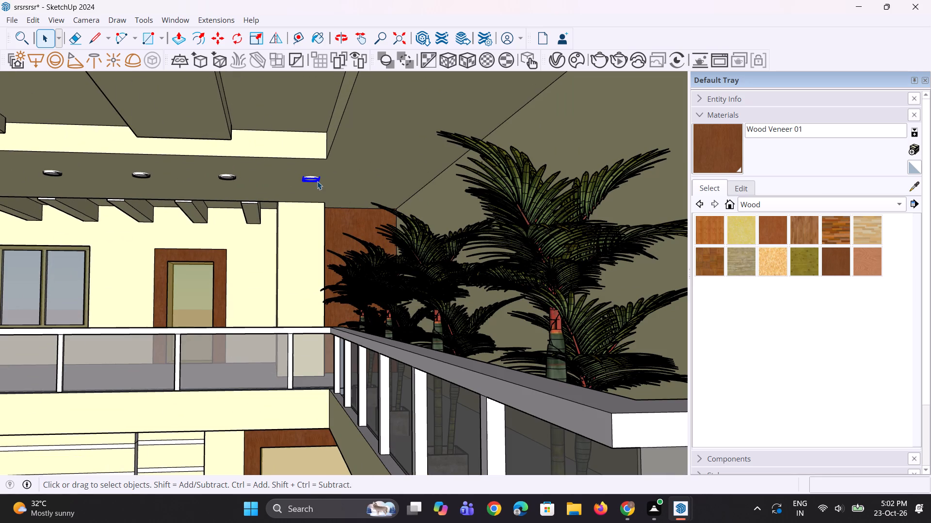
pyautogui.scroll(1, 317, 181)
pyautogui.press('m')
pyautogui.keyDown('ctrl'); pyautogui.click(318, 184); pyautogui.keyUp('ctrl')
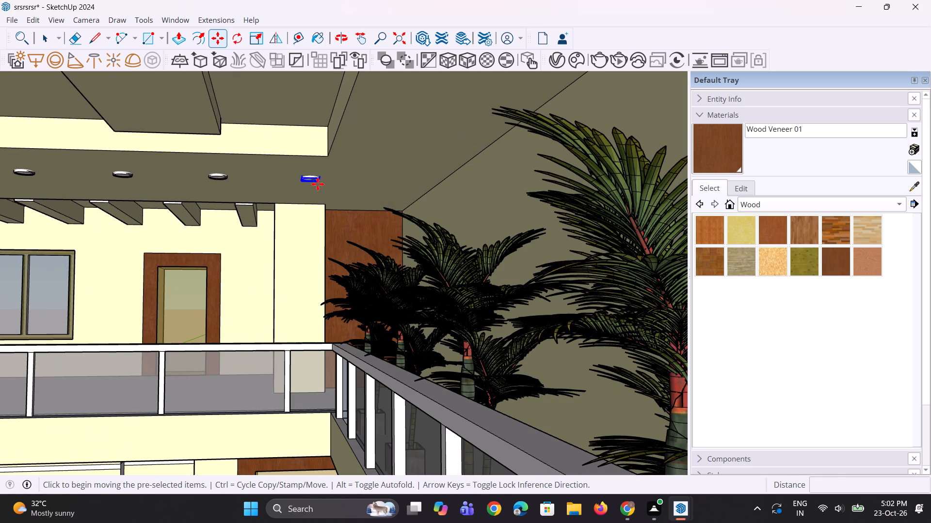
pyautogui.scroll(-6, 337, 210)
pyautogui.scroll(2, 260, 167)
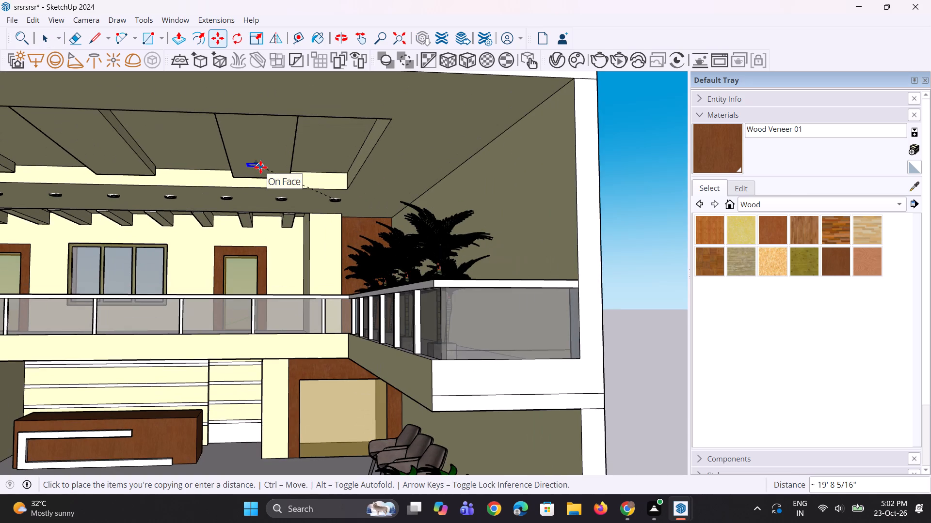
pyautogui.click(262, 168)
# Lower the copied lamp about 2 1/4" so that it protrudes below the dropped ceiling panel.
pyautogui.scroll(1, 253, 189)
pyautogui.moveTo(253, 189); pyautogui.dragTo(234, 172, button='middle')
pyautogui.scroll(4, 236, 164)
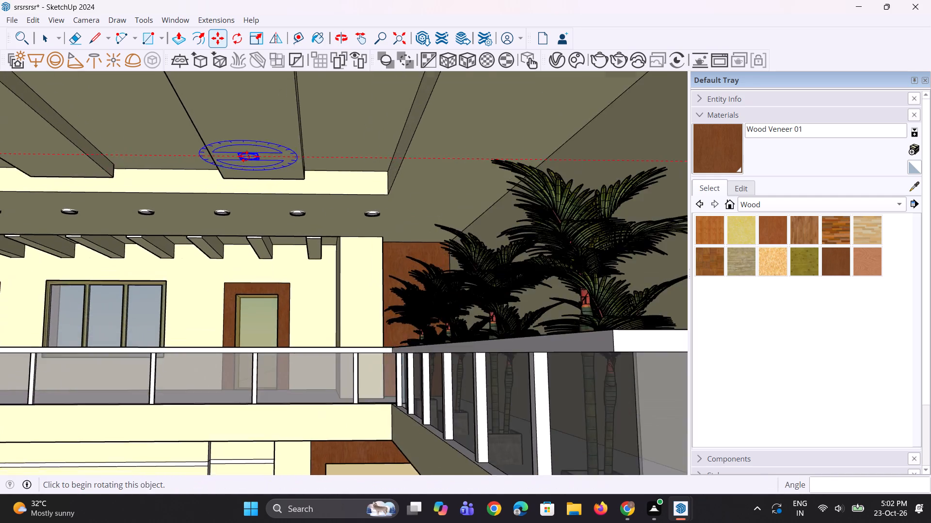
pyautogui.scroll(12, 245, 156)
pyautogui.click(237, 139)
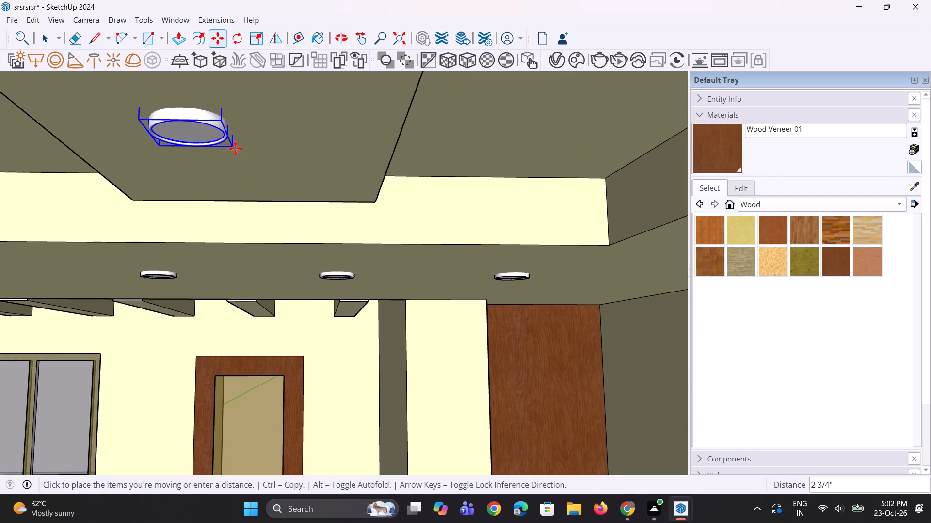
pyautogui.click(237, 145)
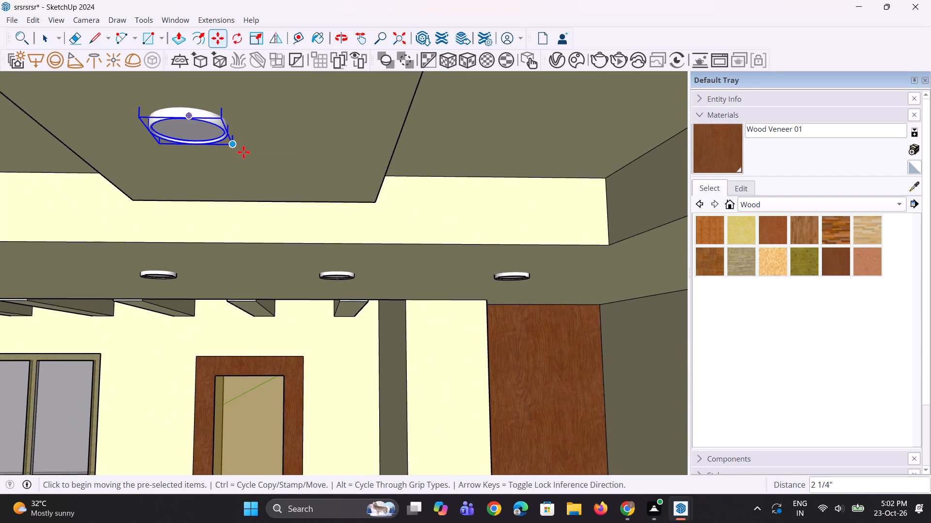
# Scale the panel lamp down uniformly to about 0.44 of its size.
pyautogui.press('s')
pyautogui.click(236, 147)
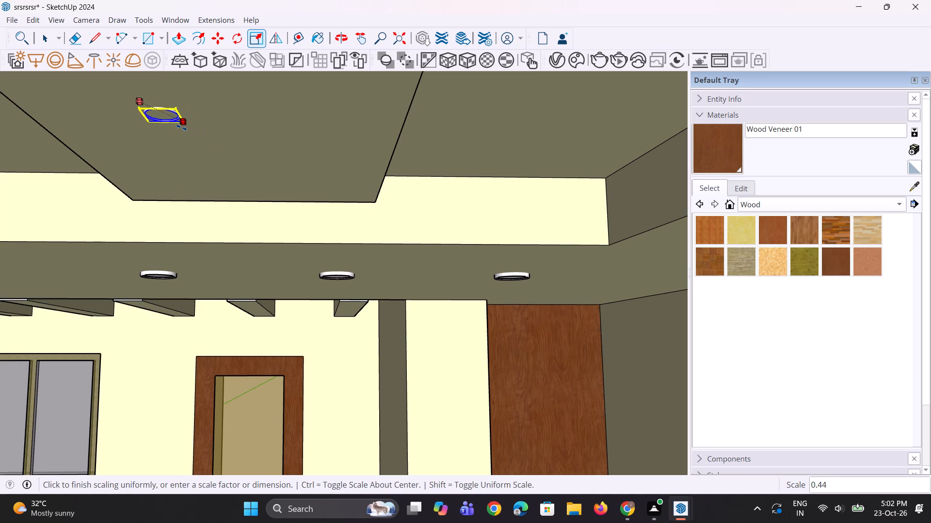
pyautogui.click(181, 127)
# Lower the scaled-down lamp about 9/16" so that its rim sits below the panel face.
pyautogui.scroll(-4, 236, 162)
pyautogui.scroll(11, 181, 130)
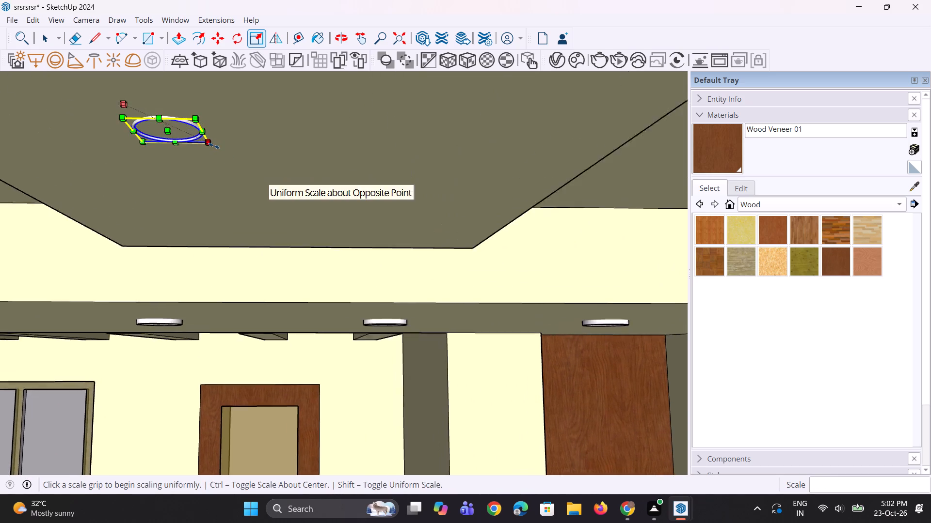
pyautogui.scroll(7, 214, 146)
pyautogui.press('m')
pyautogui.click(208, 140)
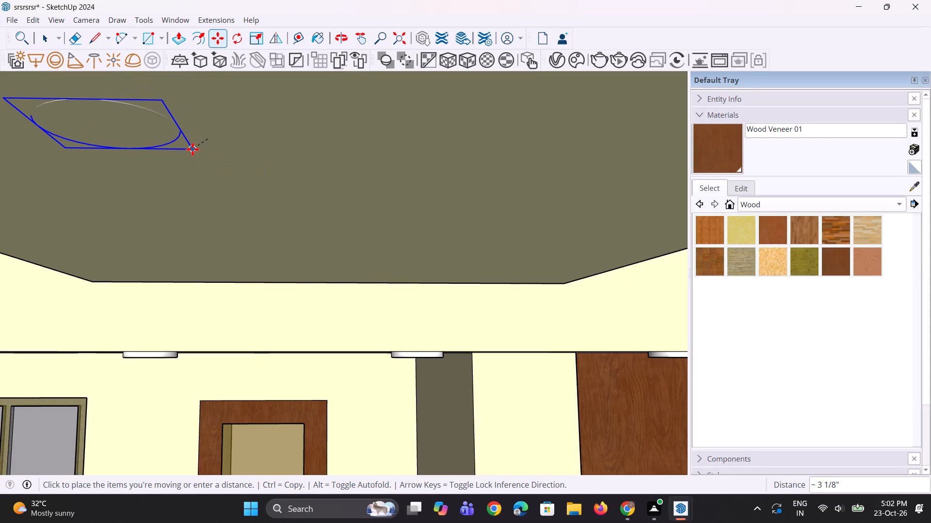
pyautogui.press('Escape')
pyautogui.scroll(2, 195, 144)
pyautogui.click(206, 139)
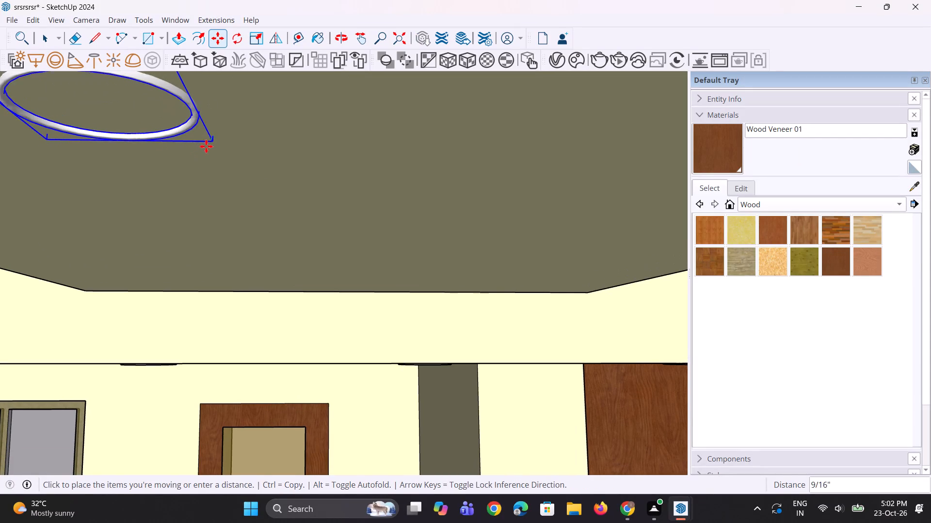
pyautogui.click(205, 148)
pyautogui.scroll(-10, 224, 162)
pyautogui.press('space')
pyautogui.press('space')
# Move the small lamp about 1' 3 1/2" across the width of the ceiling panel toward its centre.
pyautogui.scroll(-7, 225, 163)
pyautogui.press('space')
pyautogui.press('space')
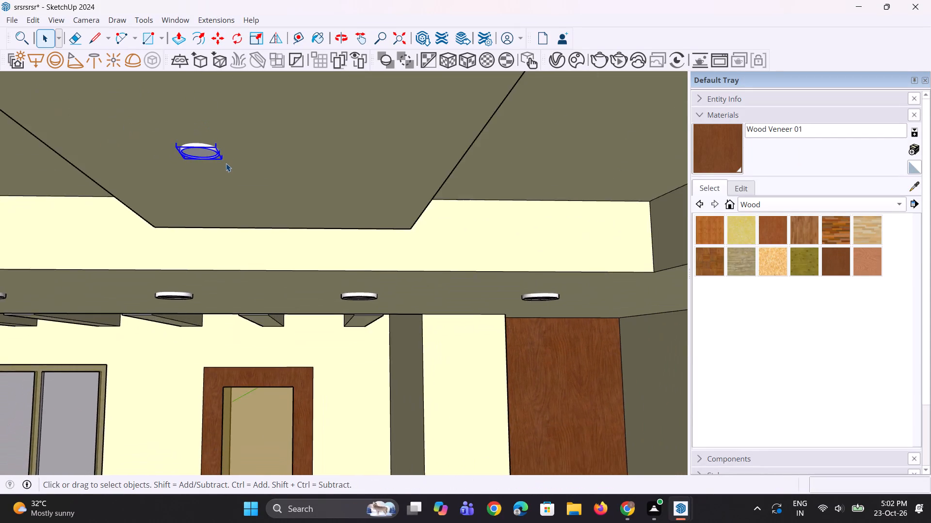
pyautogui.scroll(-3, 226, 163)
pyautogui.press('space')
pyautogui.press('space')
pyautogui.scroll(-4, 226, 164)
pyautogui.press('space')
pyautogui.press('m')
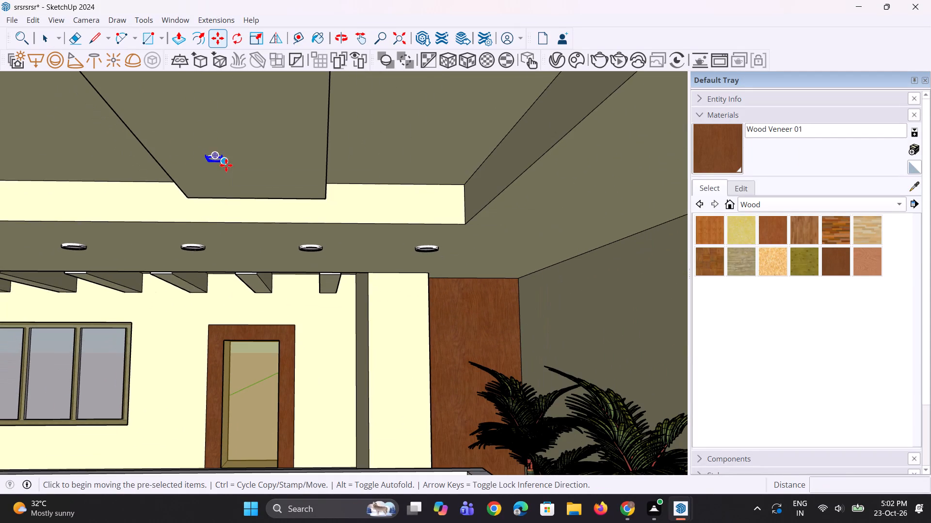
pyautogui.click(226, 165)
pyautogui.click(256, 160)
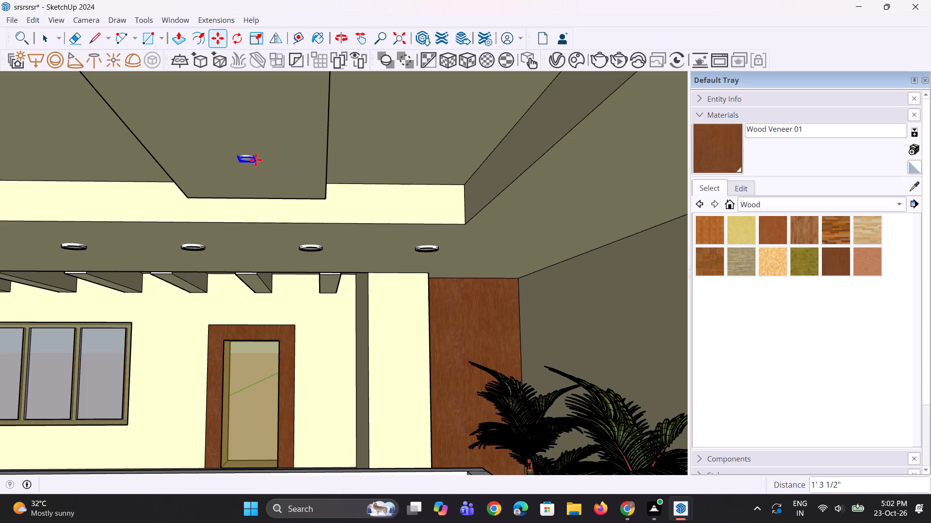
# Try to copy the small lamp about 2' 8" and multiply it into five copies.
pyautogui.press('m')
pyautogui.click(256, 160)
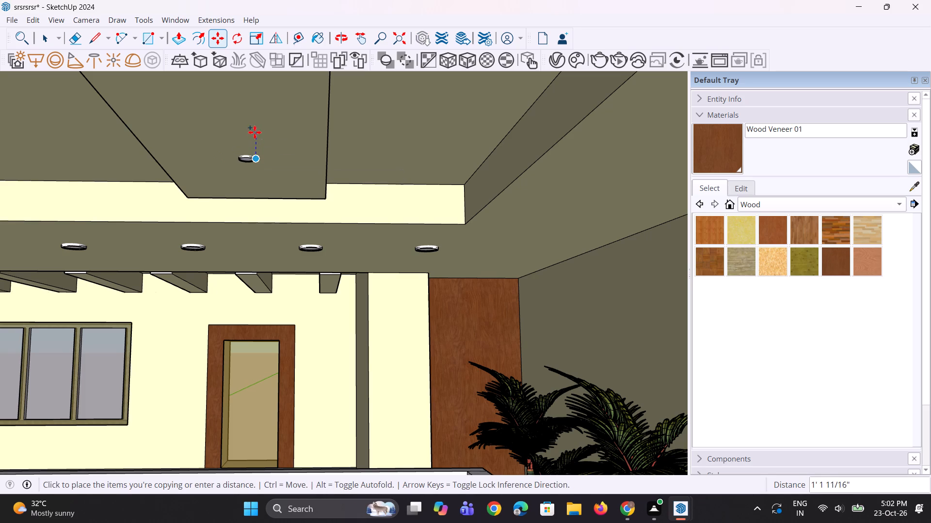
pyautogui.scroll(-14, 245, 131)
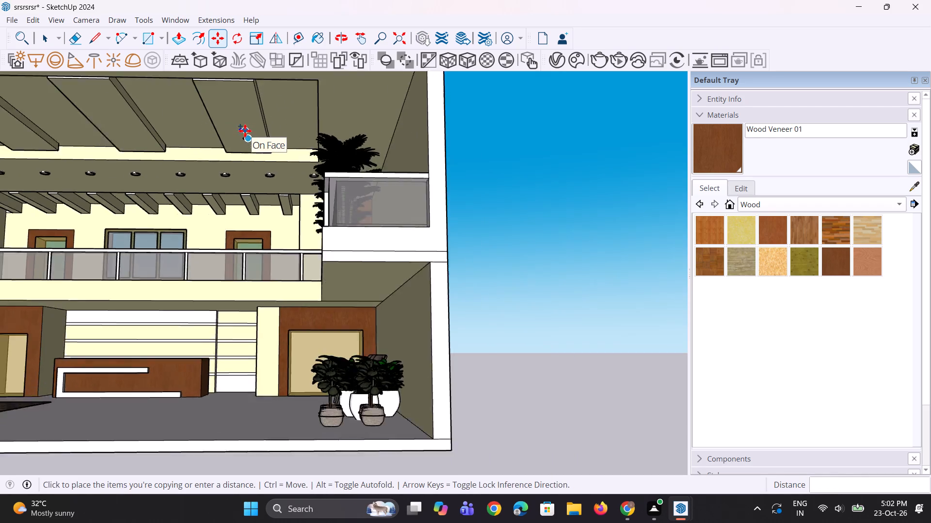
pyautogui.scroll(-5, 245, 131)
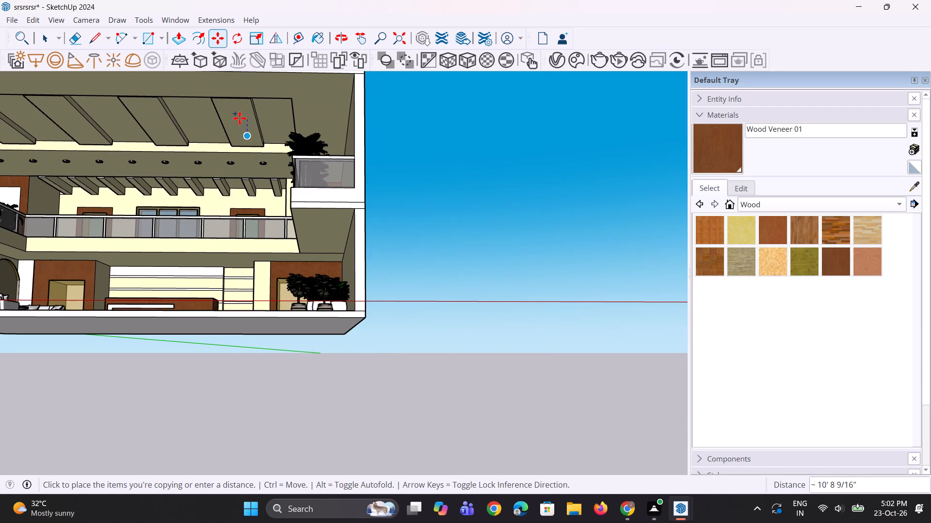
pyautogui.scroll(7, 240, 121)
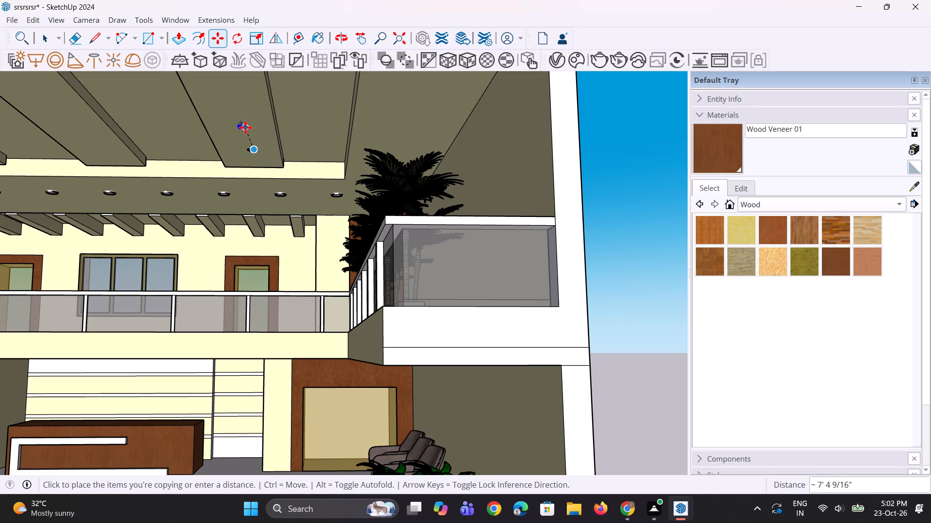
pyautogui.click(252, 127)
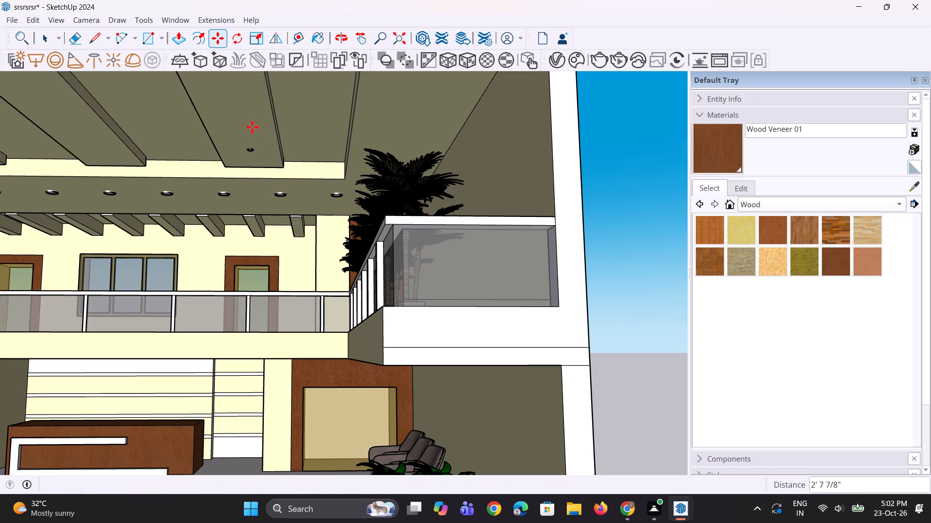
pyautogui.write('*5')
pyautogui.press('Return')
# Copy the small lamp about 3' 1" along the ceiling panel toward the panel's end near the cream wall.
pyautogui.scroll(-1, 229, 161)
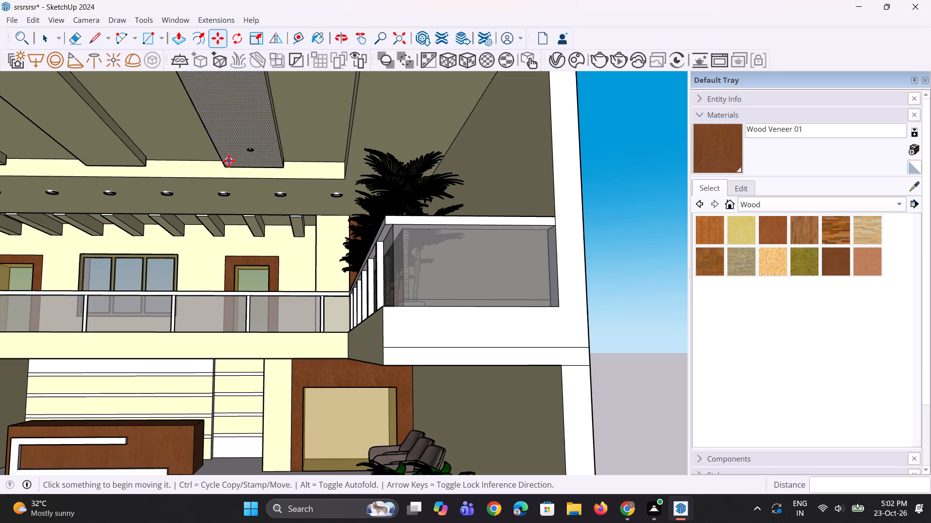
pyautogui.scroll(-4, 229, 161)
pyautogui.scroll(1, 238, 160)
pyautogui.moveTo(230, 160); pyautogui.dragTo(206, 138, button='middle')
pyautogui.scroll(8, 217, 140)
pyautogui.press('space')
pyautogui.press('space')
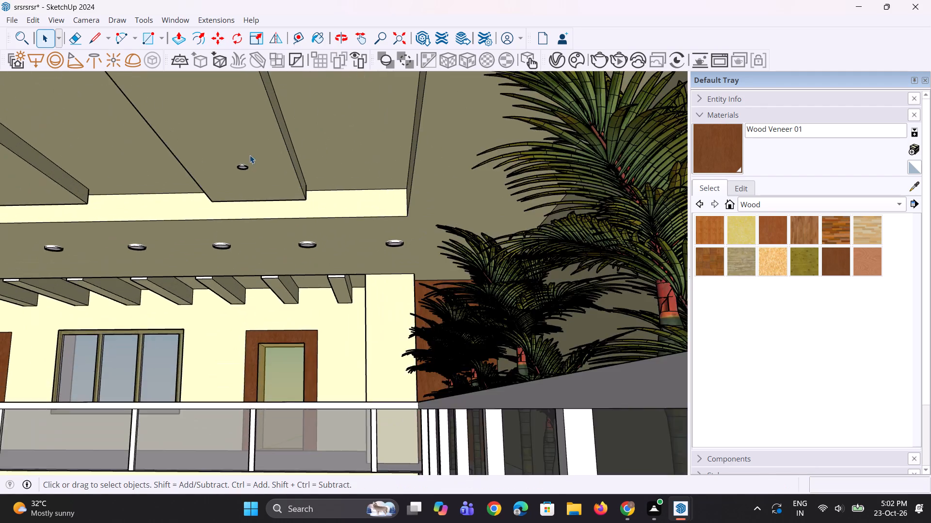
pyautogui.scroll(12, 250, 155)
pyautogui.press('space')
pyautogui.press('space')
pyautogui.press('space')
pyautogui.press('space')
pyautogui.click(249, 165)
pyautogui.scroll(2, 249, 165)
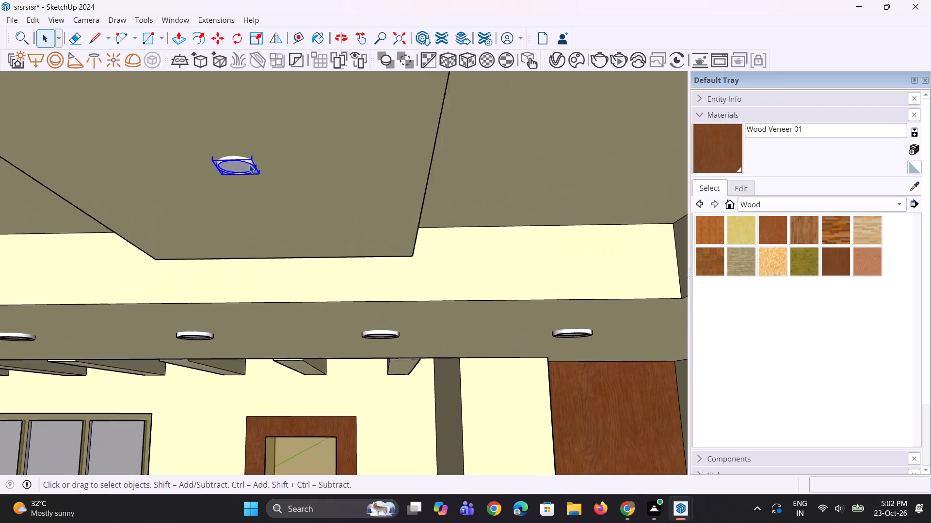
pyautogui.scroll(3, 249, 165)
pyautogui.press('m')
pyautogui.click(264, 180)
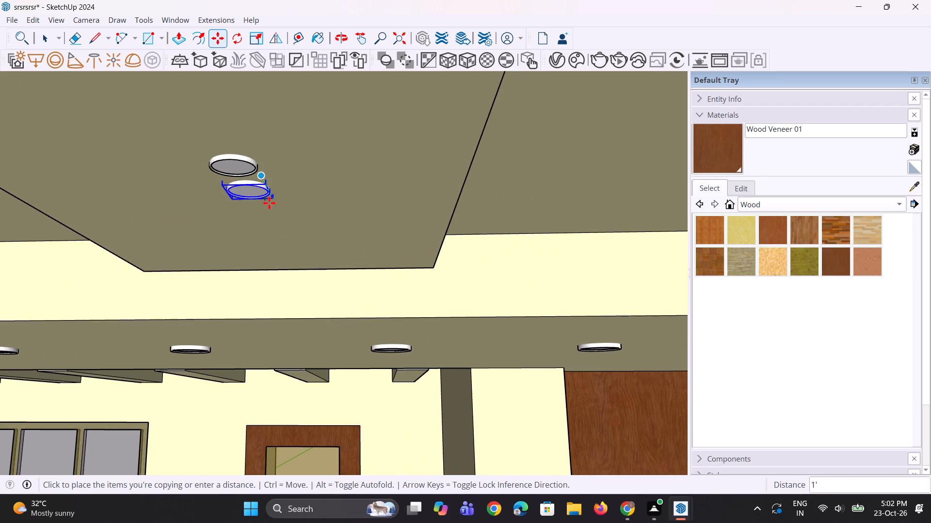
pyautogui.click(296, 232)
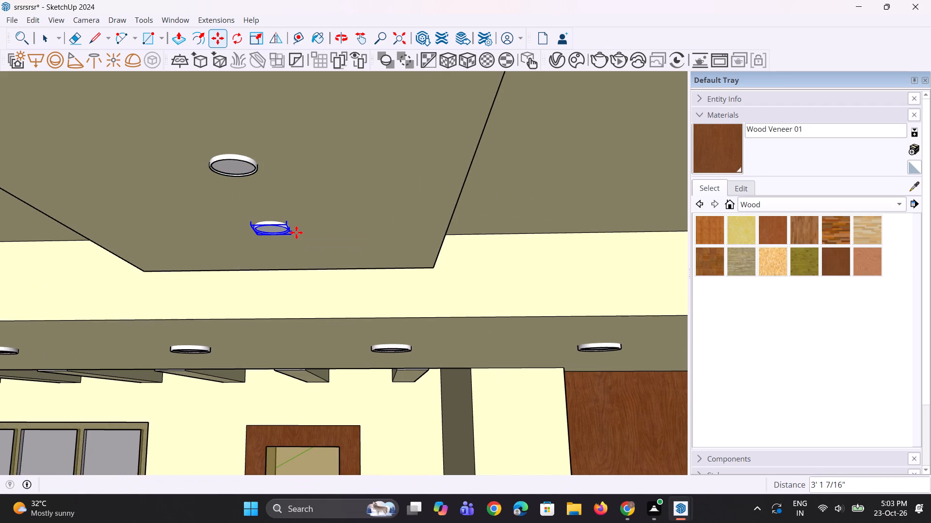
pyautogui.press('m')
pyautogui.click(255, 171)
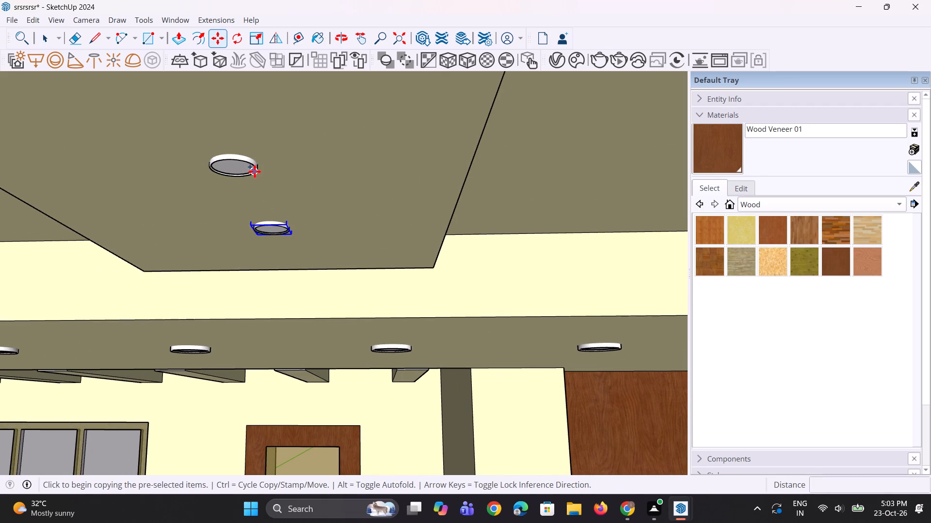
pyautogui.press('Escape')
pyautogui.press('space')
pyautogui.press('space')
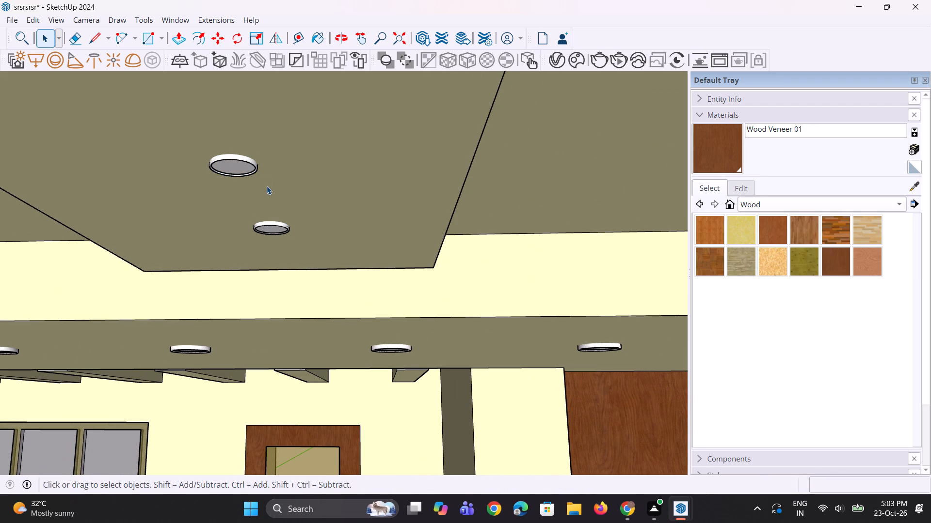
# Copy the original small lamp about 4' along the green axis, away from the cream wall, and multiply it into five copies.
pyautogui.click(257, 168)
pyautogui.press('m')
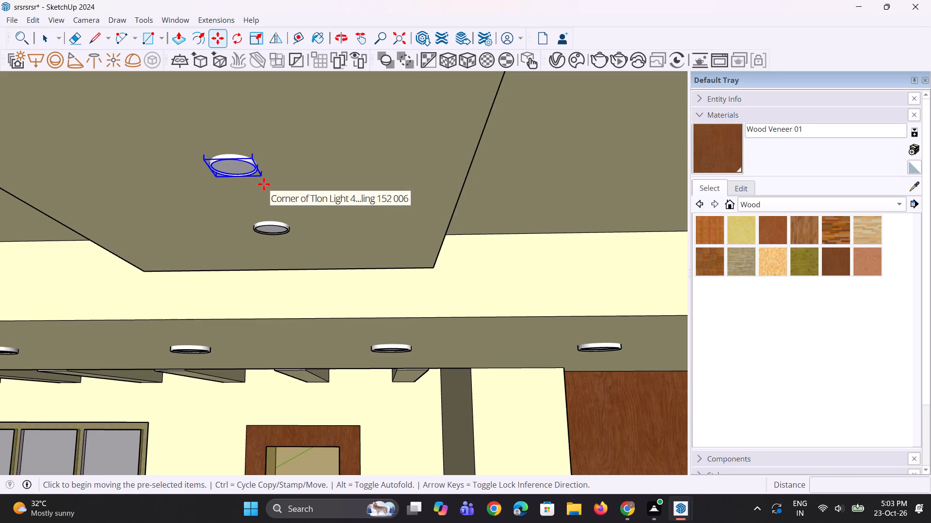
pyautogui.keyDown('ctrl'); pyautogui.click(264, 182); pyautogui.keyUp('ctrl')
pyautogui.scroll(-5, 249, 138)
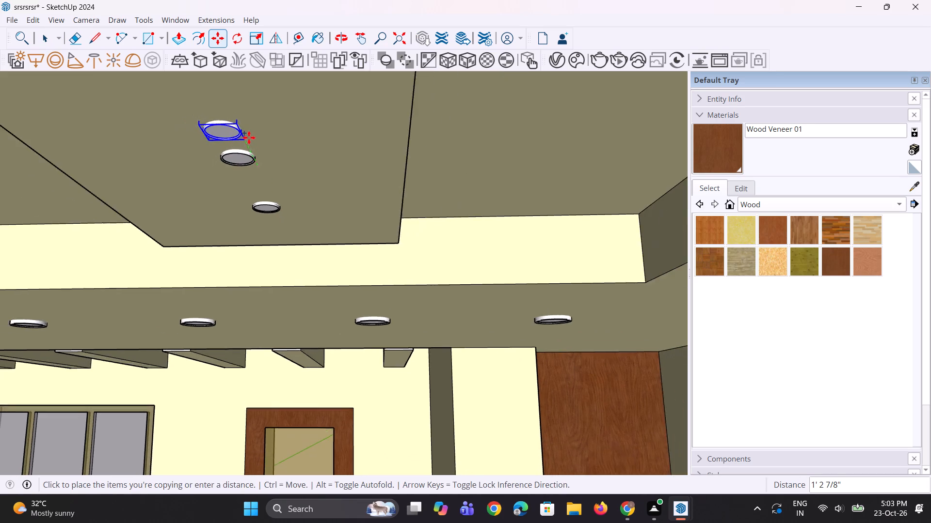
pyautogui.scroll(-14, 249, 138)
pyautogui.scroll(-8, 250, 141)
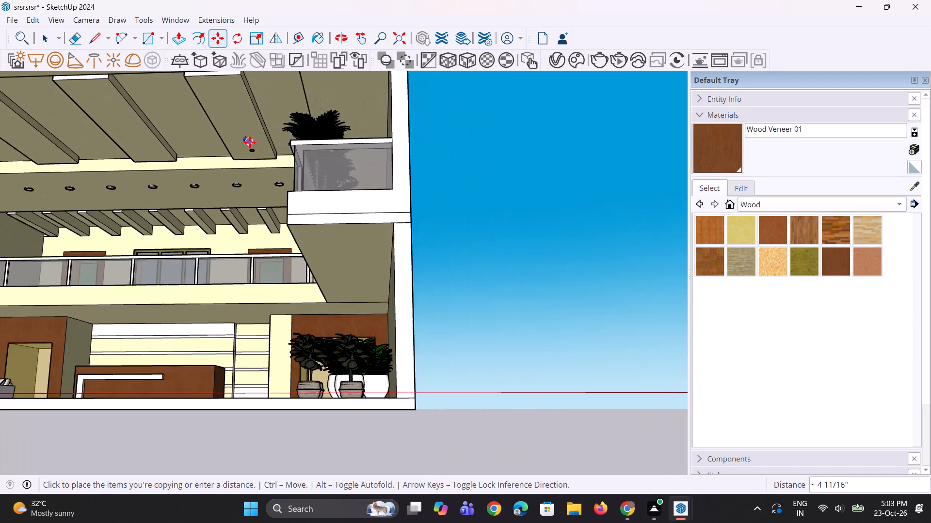
pyautogui.scroll(-3, 250, 142)
pyautogui.scroll(8, 241, 131)
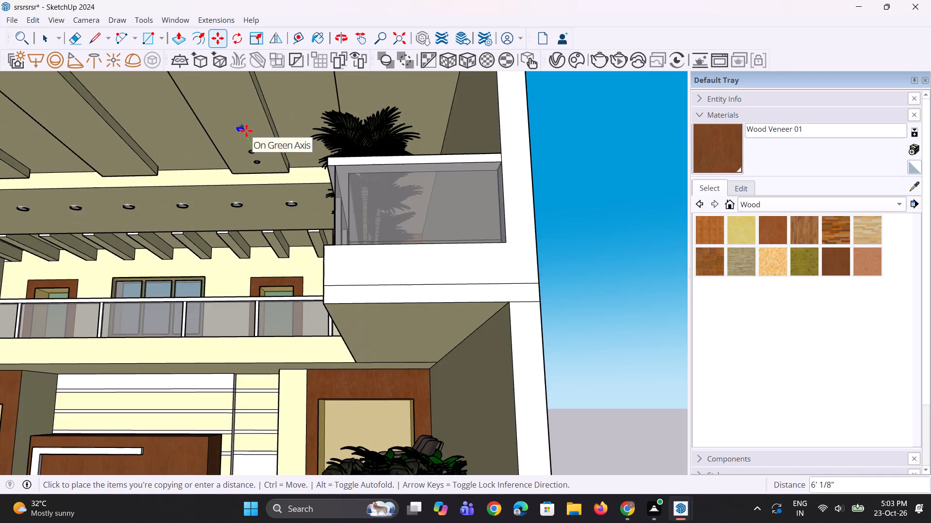
pyautogui.scroll(5, 246, 131)
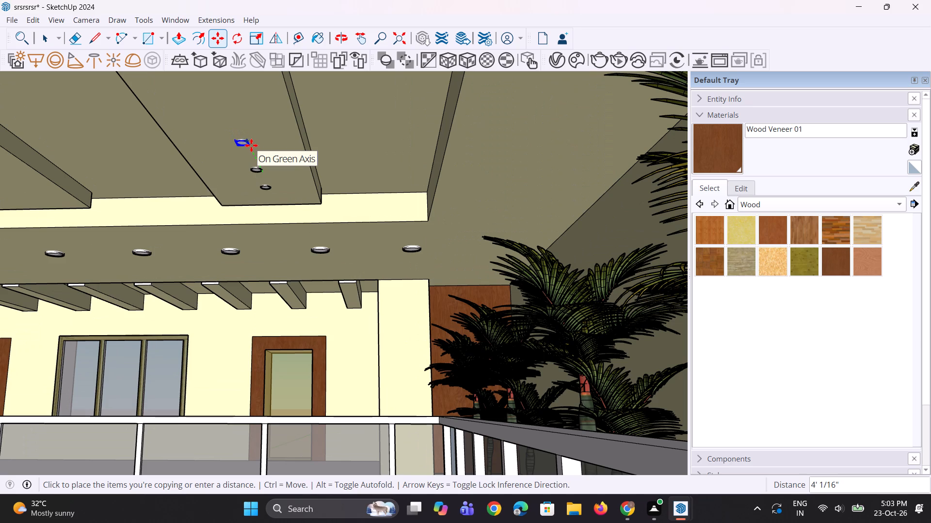
pyautogui.click(251, 141)
pyautogui.write('*5')
pyautogui.press('Return')
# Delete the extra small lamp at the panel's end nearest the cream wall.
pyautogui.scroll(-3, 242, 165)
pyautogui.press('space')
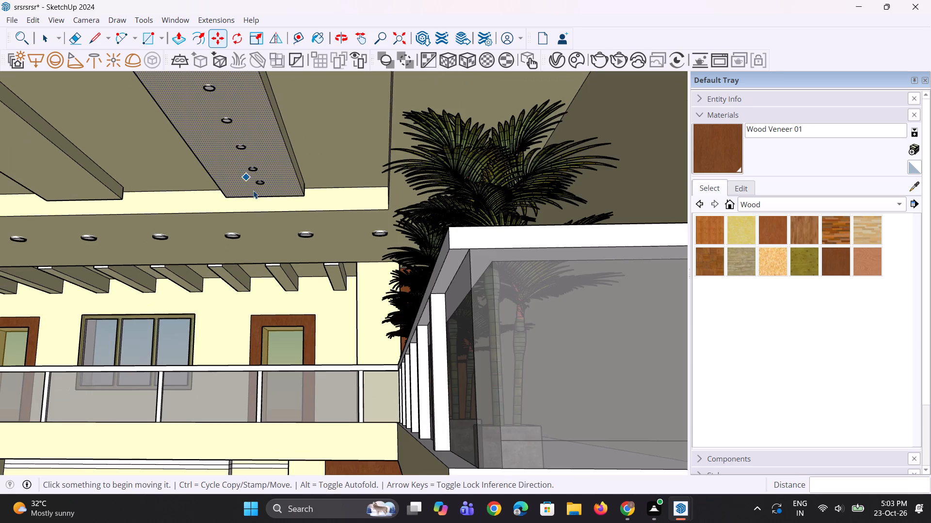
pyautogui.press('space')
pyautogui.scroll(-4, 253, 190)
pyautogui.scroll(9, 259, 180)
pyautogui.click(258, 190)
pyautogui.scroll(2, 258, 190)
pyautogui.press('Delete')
# Move the small lamp nearest the cream wall slightly along the ceiling panel toward that wall, and deselect it.
pyautogui.click(242, 162)
pyautogui.scroll(2, 242, 165)
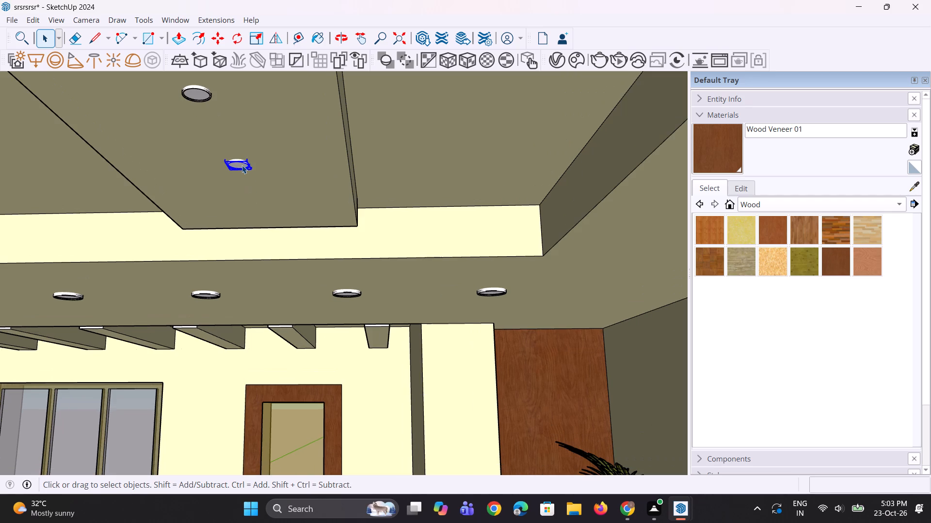
pyautogui.press('m')
pyautogui.scroll(3, 235, 176)
pyautogui.press('space')
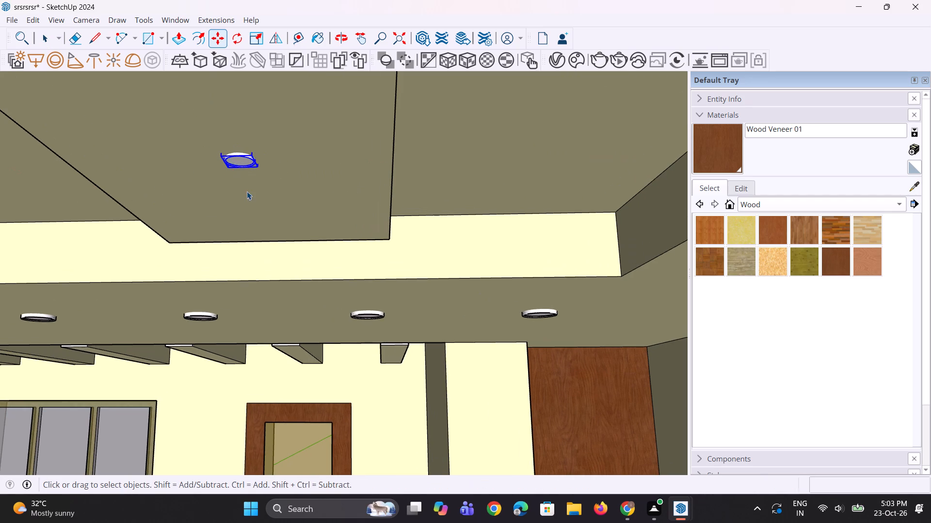
pyautogui.press('space')
pyautogui.press('m')
pyautogui.click(257, 153)
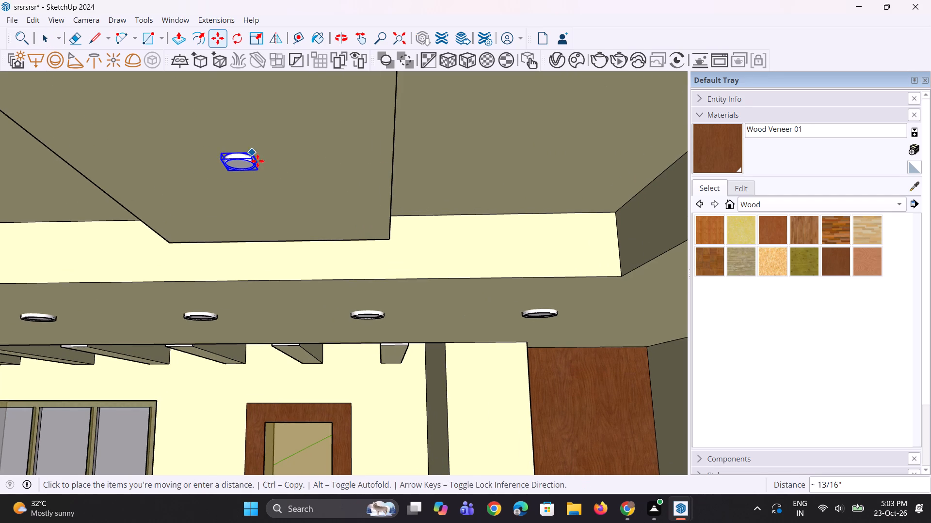
pyautogui.click(260, 169)
pyautogui.scroll(-5, 270, 208)
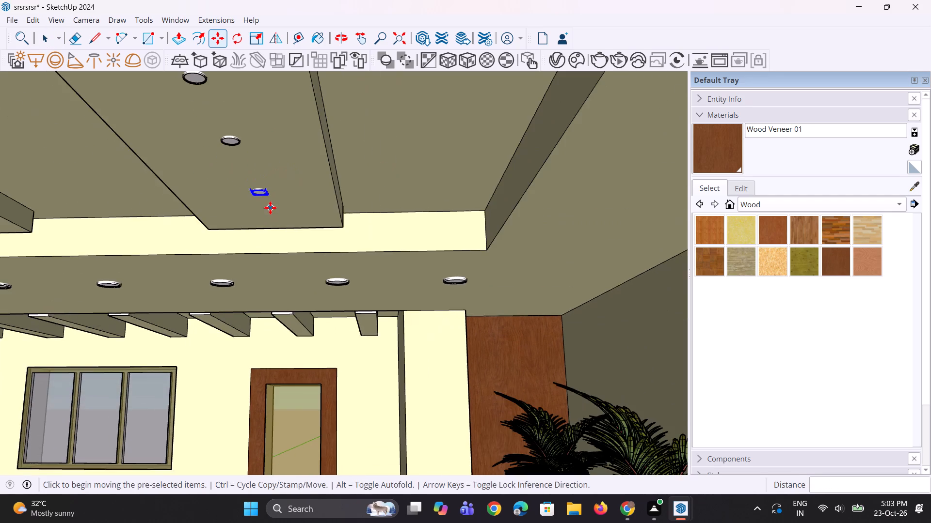
pyautogui.scroll(-18, 270, 208)
pyautogui.press('space')
pyautogui.press('space')
pyautogui.press('space')
pyautogui.press('space')
pyautogui.press('space')
pyautogui.click(449, 198)
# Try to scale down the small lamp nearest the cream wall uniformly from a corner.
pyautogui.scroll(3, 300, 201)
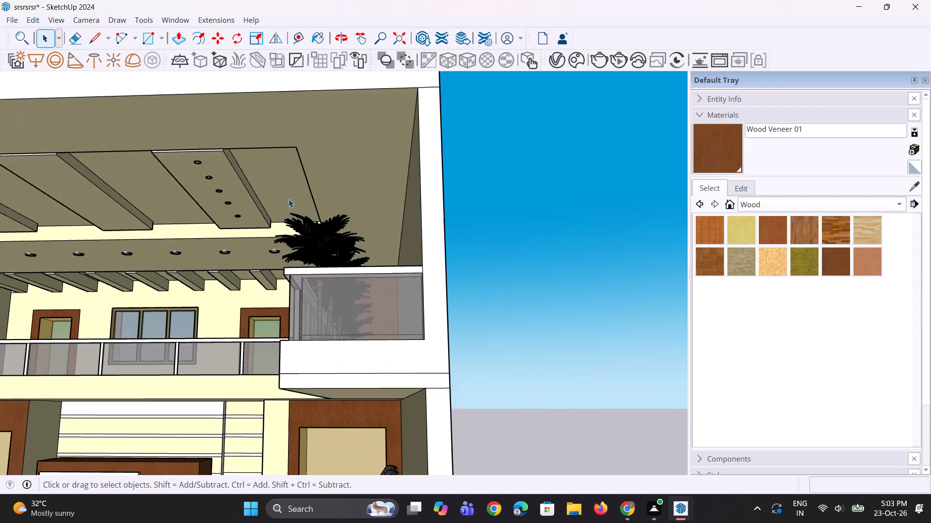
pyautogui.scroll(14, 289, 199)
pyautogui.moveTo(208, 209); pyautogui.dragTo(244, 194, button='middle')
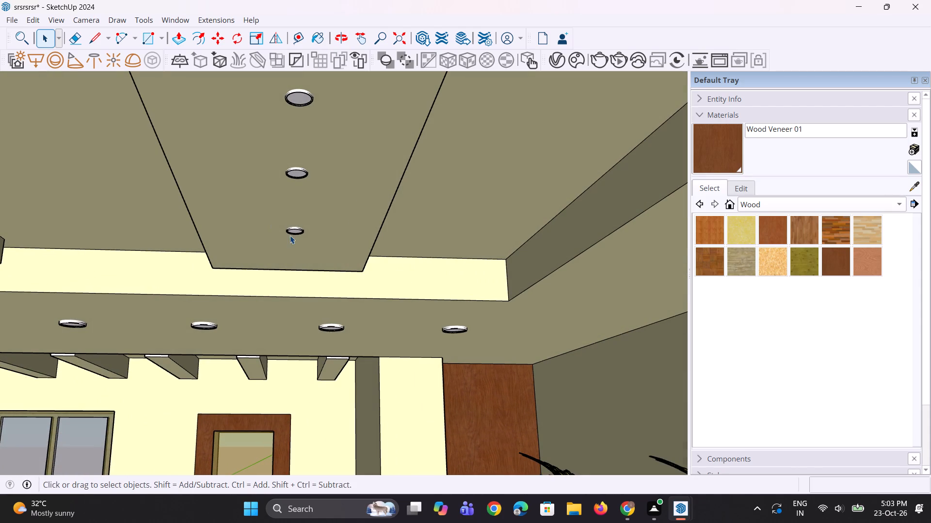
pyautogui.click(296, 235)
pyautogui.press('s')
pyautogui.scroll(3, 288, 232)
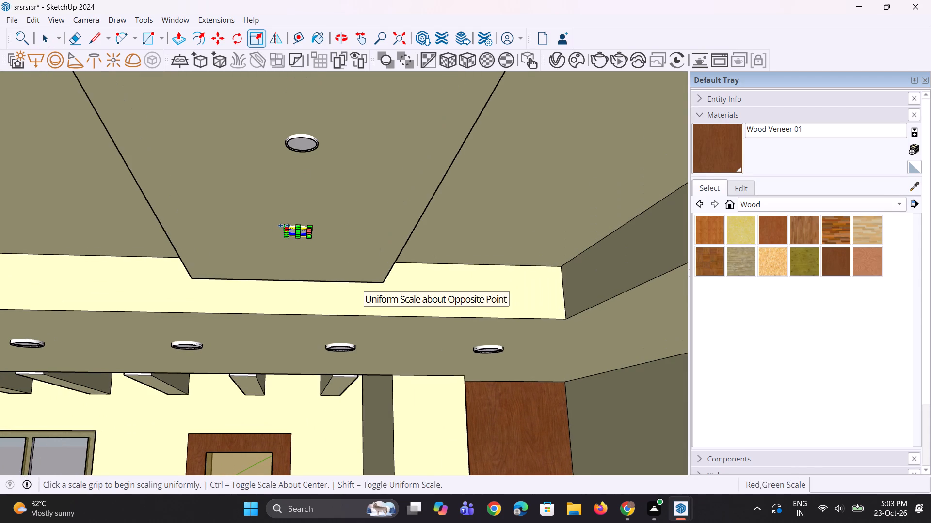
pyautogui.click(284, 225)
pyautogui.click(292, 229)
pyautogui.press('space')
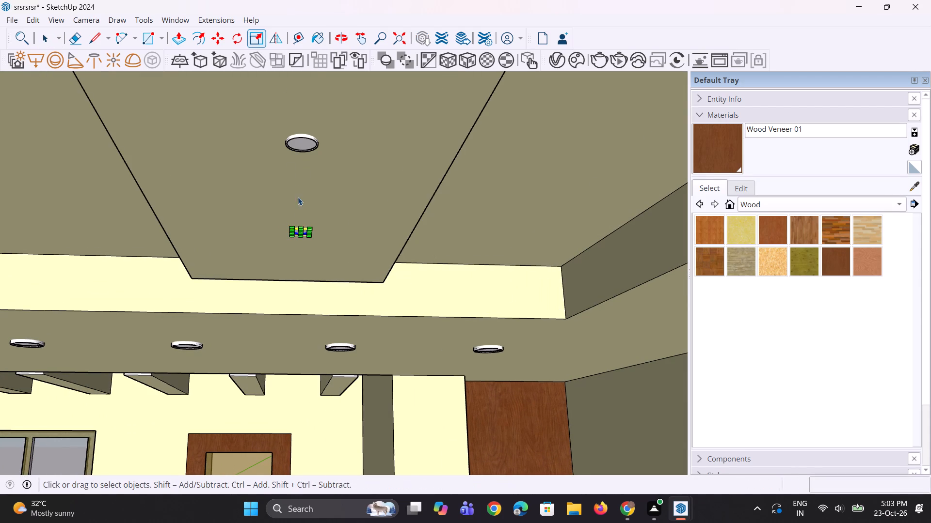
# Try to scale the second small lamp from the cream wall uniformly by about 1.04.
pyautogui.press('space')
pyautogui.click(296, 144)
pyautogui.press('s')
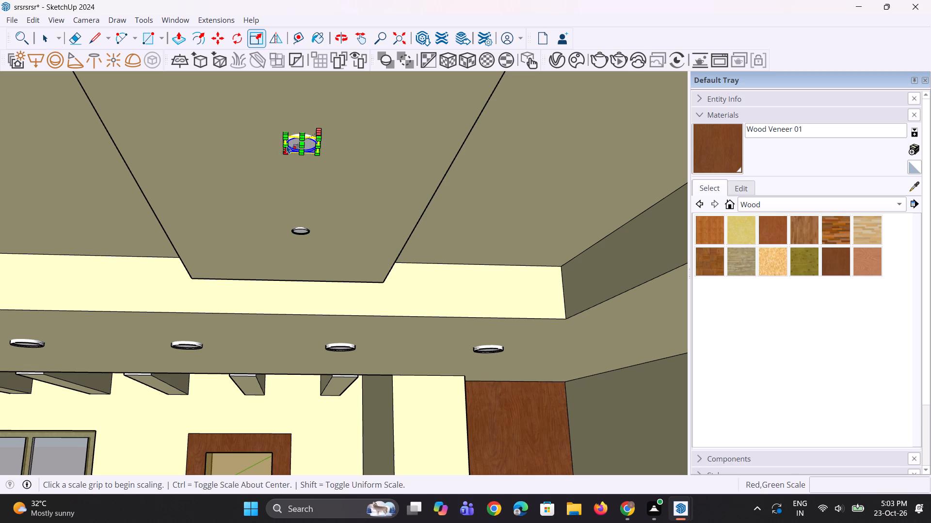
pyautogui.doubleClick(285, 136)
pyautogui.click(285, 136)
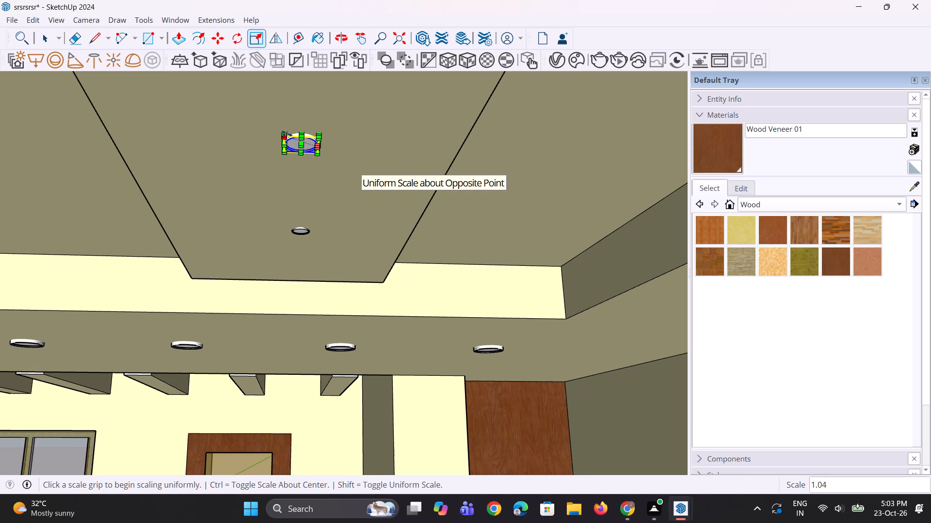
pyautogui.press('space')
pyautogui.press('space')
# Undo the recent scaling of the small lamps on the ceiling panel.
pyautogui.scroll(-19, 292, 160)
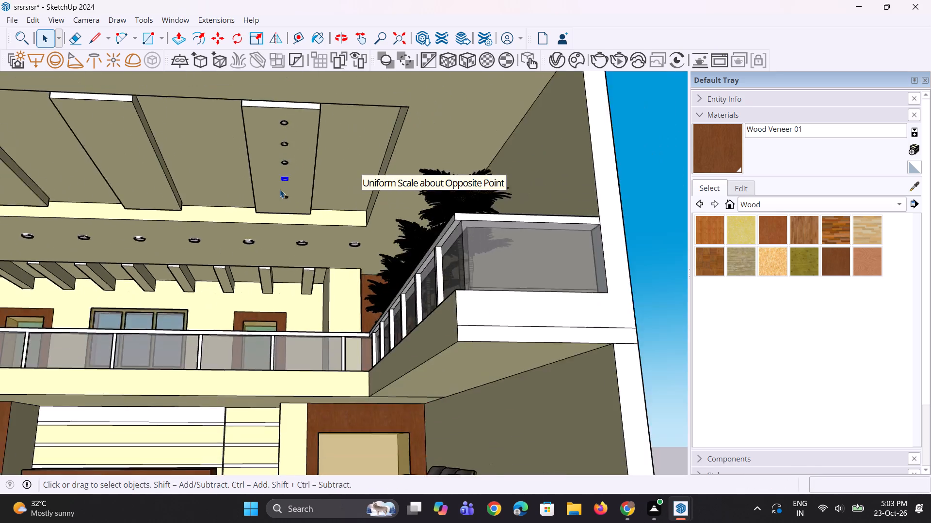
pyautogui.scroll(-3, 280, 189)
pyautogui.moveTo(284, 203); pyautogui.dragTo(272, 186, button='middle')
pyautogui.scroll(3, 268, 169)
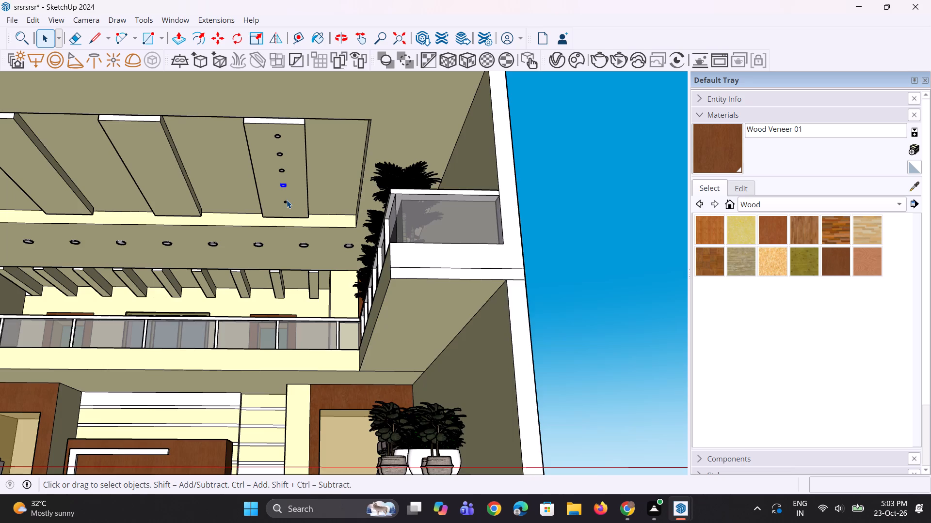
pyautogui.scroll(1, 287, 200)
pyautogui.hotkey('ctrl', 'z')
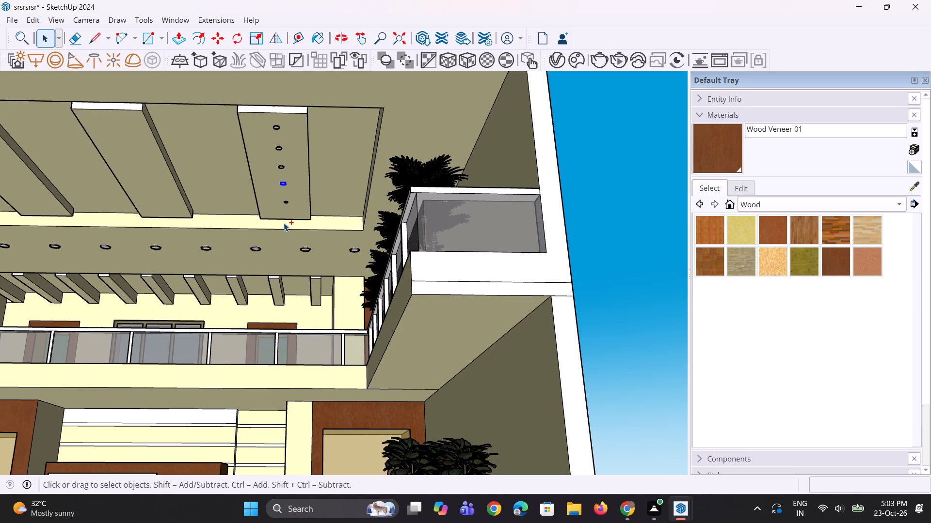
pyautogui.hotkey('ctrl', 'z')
# Select all five small lamps on the first ceiling panel and copy the row about 16' 4" onto the adjacent panel.
pyautogui.press('space')
pyautogui.press('space')
pyautogui.scroll(2, 282, 197)
pyautogui.click(285, 201)
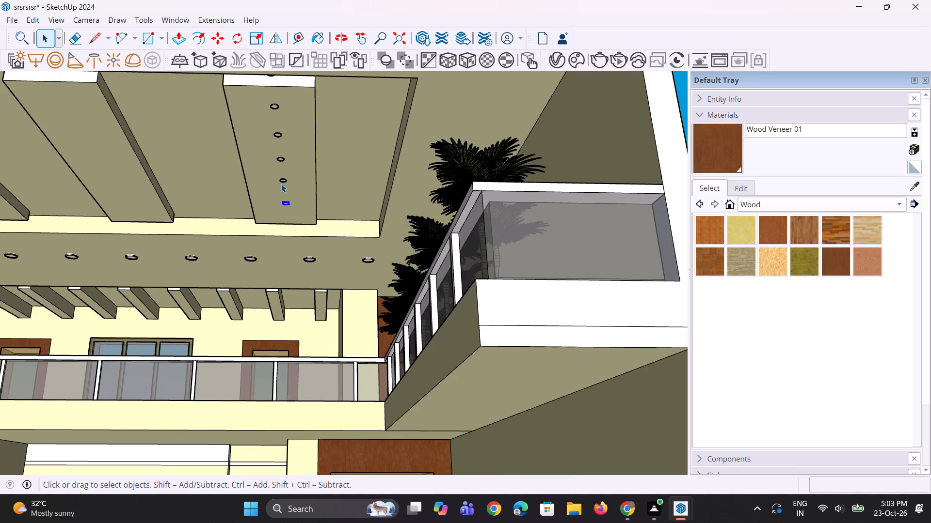
pyautogui.scroll(3, 275, 144)
pyautogui.keyDown('ctrl'); pyautogui.click(285, 166); pyautogui.keyUp('ctrl')
pyautogui.keyDown('ctrl'); pyautogui.scroll(2, 282, 144); pyautogui.keyUp('ctrl')
pyautogui.keyDown('ctrl'); pyautogui.click(279, 133); pyautogui.keyUp('ctrl')
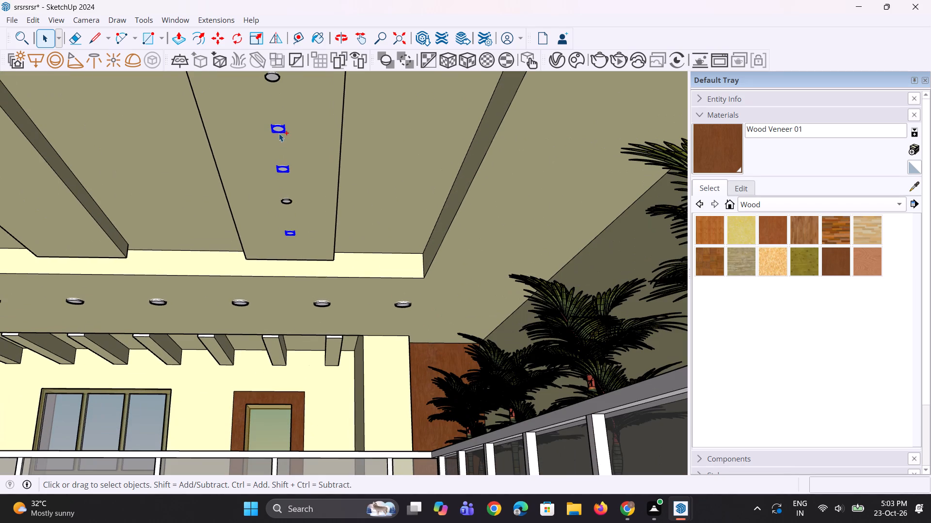
pyautogui.keyDown('ctrl'); pyautogui.click(273, 80); pyautogui.keyUp('ctrl')
pyautogui.keyDown('ctrl'); pyautogui.click(291, 202); pyautogui.keyUp('ctrl')
pyautogui.scroll(-5, 290, 241)
pyautogui.press('m')
pyautogui.keyDown('ctrl'); pyautogui.scroll(1, 290, 230); pyautogui.keyUp('ctrl')
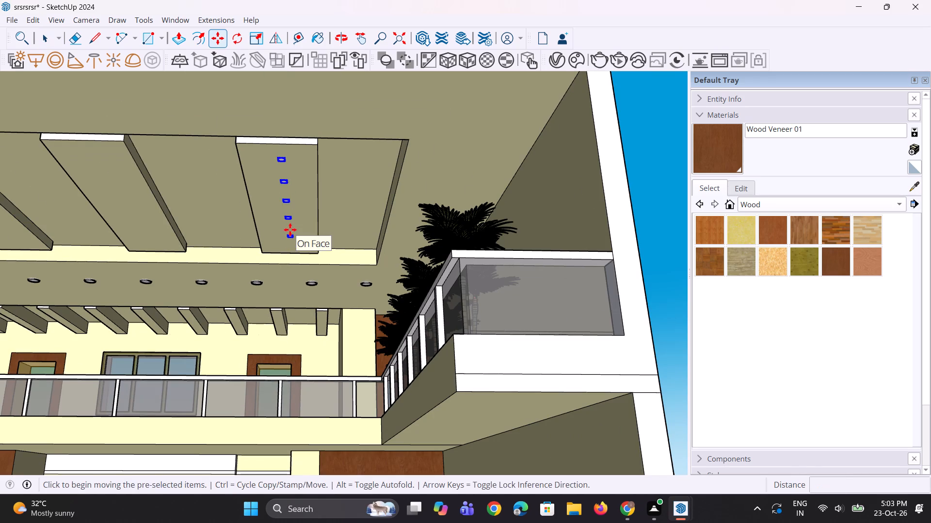
pyautogui.click(284, 205)
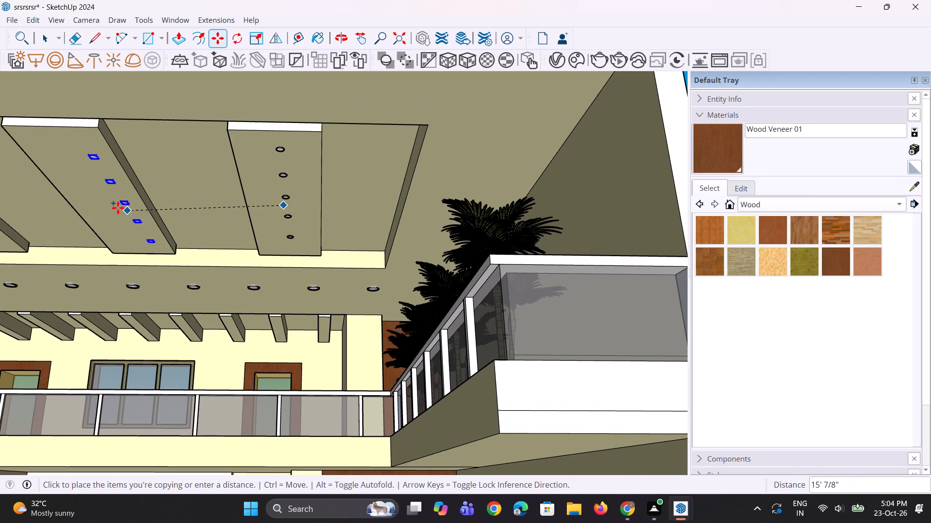
pyautogui.click(109, 207)
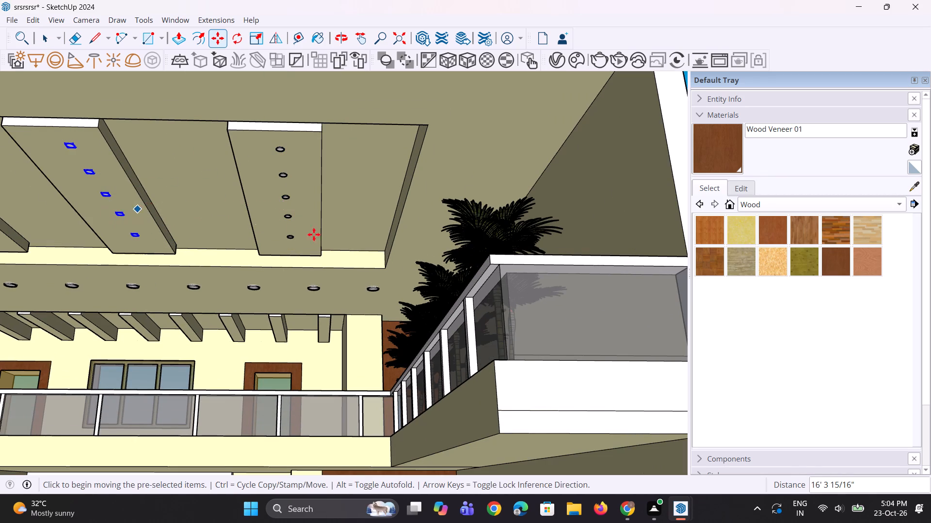
# Copy the row of five lamps about 16 feet along the red axis from the second panel onto the third ceiling panel.
pyautogui.scroll(-9, 413, 234)
pyautogui.scroll(10, 258, 244)
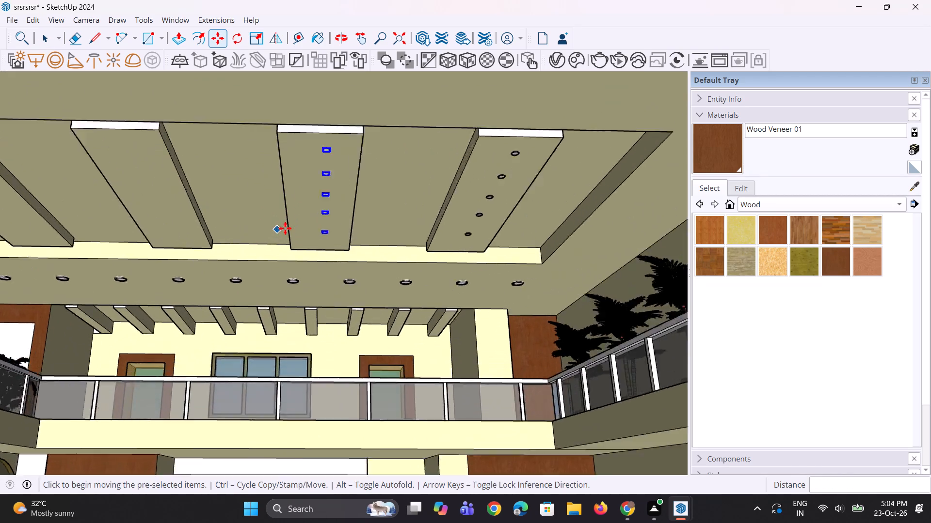
pyautogui.scroll(3, 285, 228)
pyautogui.press('m')
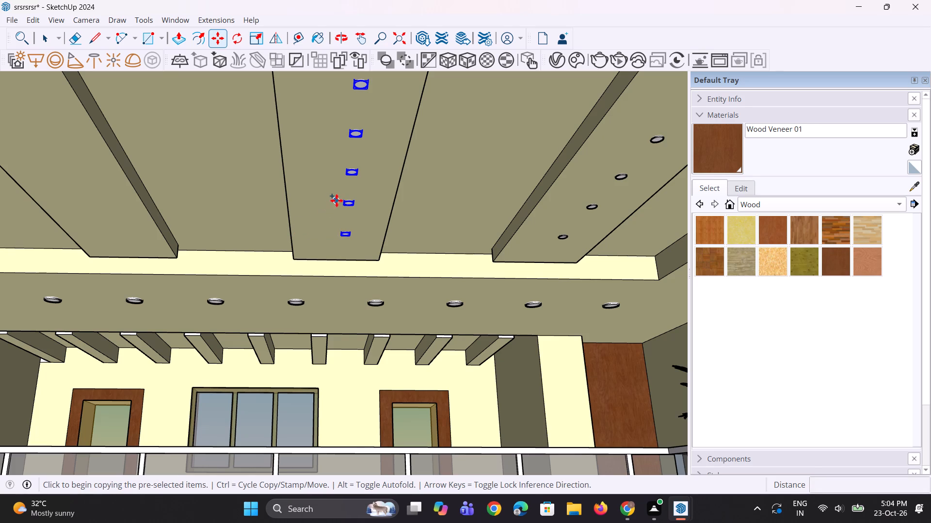
pyautogui.click(337, 200)
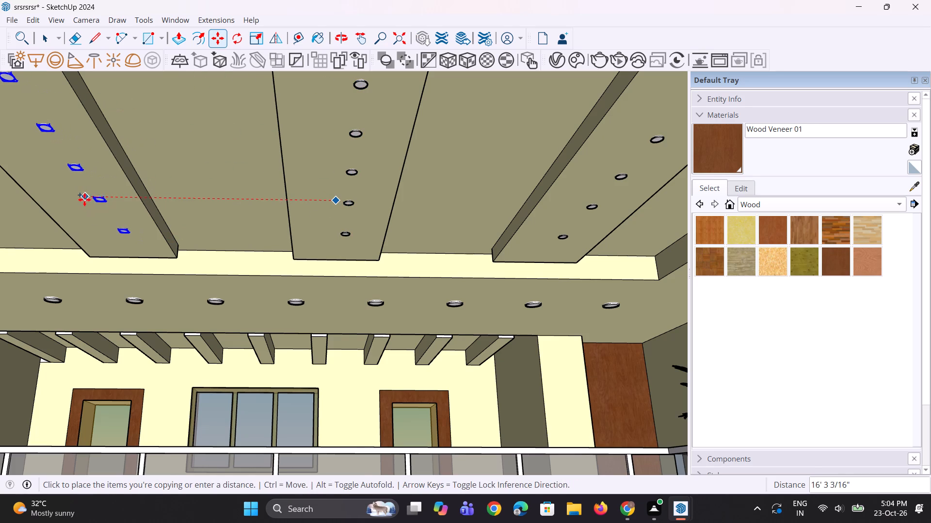
pyautogui.click(80, 200)
# Move the copied lamp row about 6" across the third ceiling panel, away from the second panel.
pyautogui.scroll(-7, 318, 250)
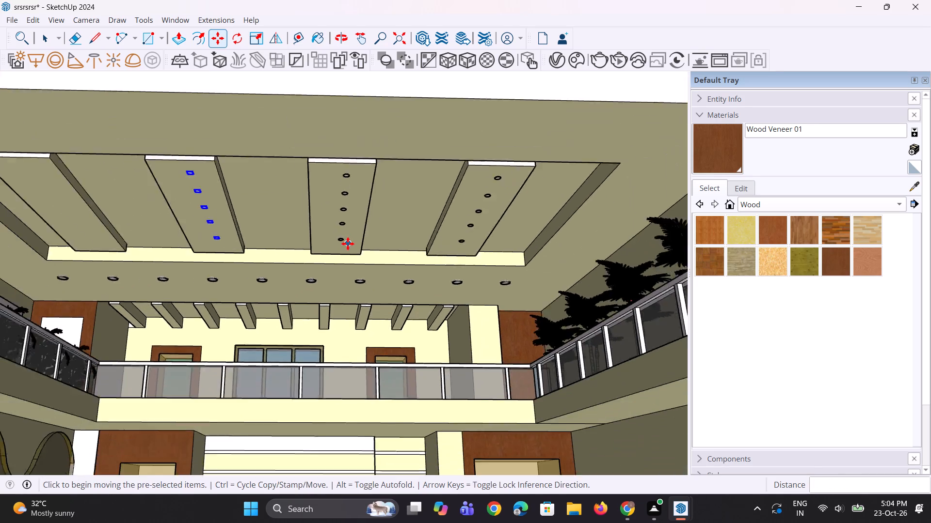
pyautogui.scroll(-4, 348, 244)
pyautogui.scroll(10, 250, 228)
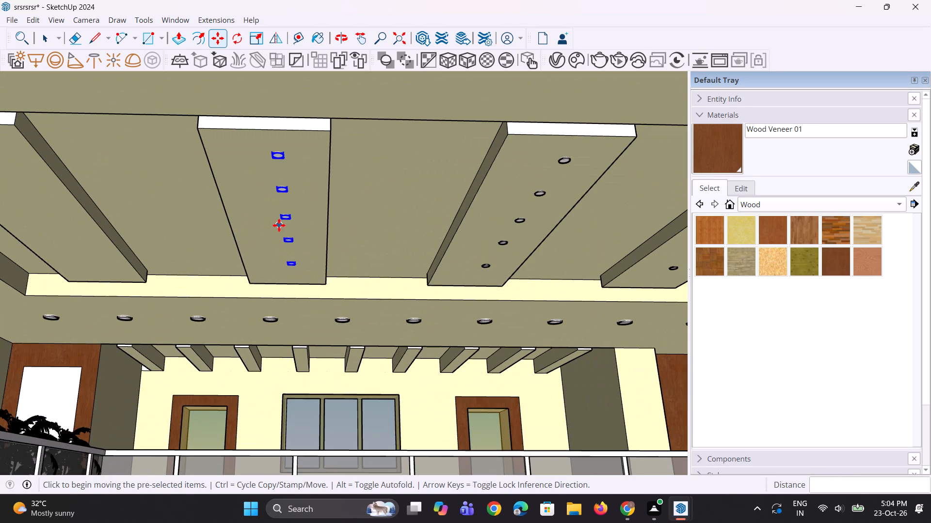
pyautogui.click(279, 225)
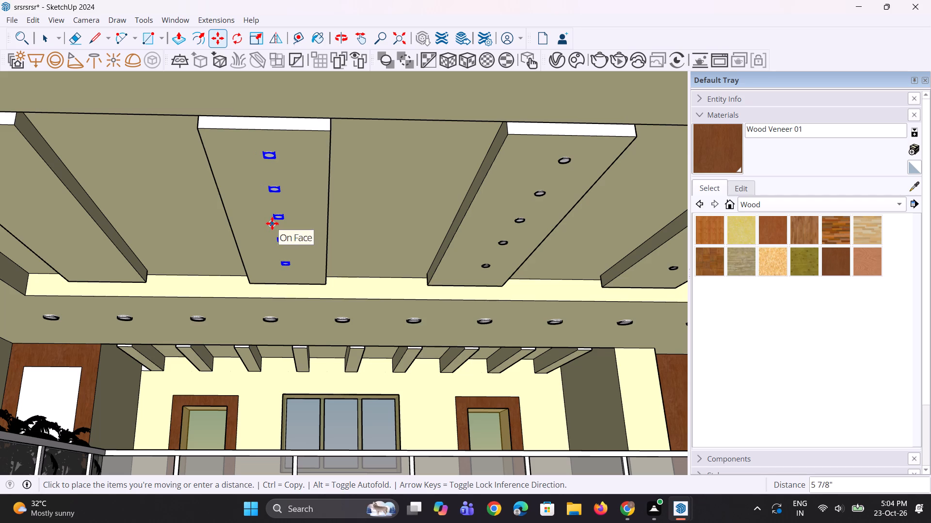
pyautogui.click(272, 223)
# Copy the lamp row about 16' 7" along the red axis onto the fourth ceiling panel, and clear the selection.
pyautogui.press('m')
pyautogui.keyDown('ctrl'); pyautogui.click(272, 223); pyautogui.keyUp('ctrl')
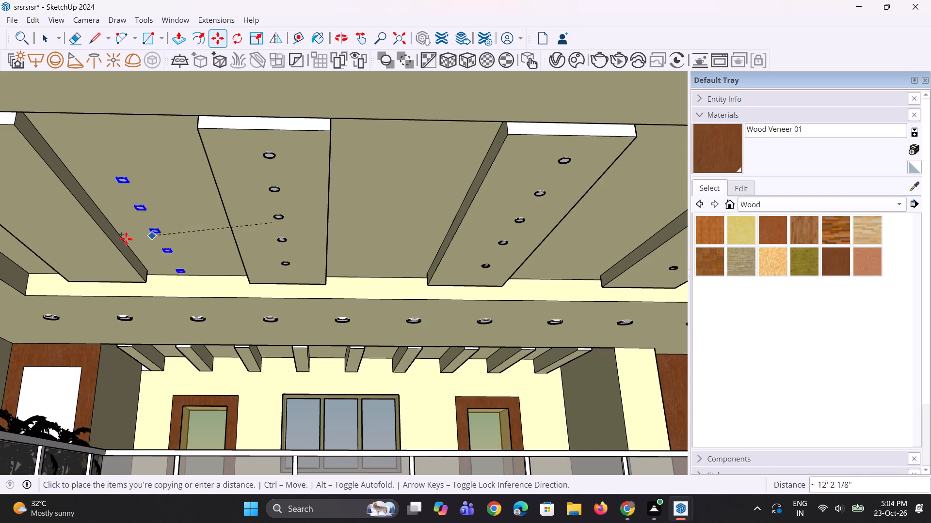
pyautogui.click(38, 222)
pyautogui.scroll(-9, 147, 231)
pyautogui.press('space')
pyautogui.press('space')
pyautogui.press('space')
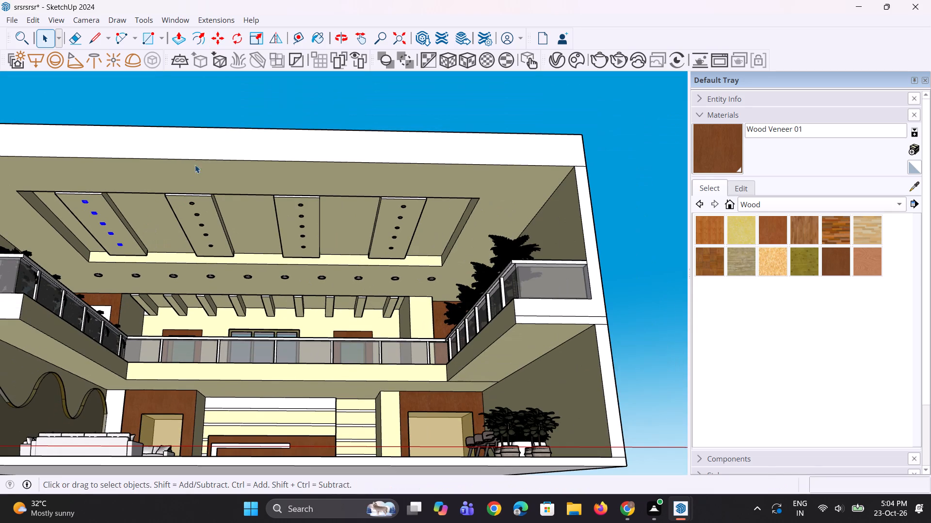
pyautogui.click(257, 99)
# Paint the ground-floor surface with Tile Limestone Large from the Tile material collection.
pyautogui.moveTo(284, 221); pyautogui.dragTo(271, 190, button='middle')
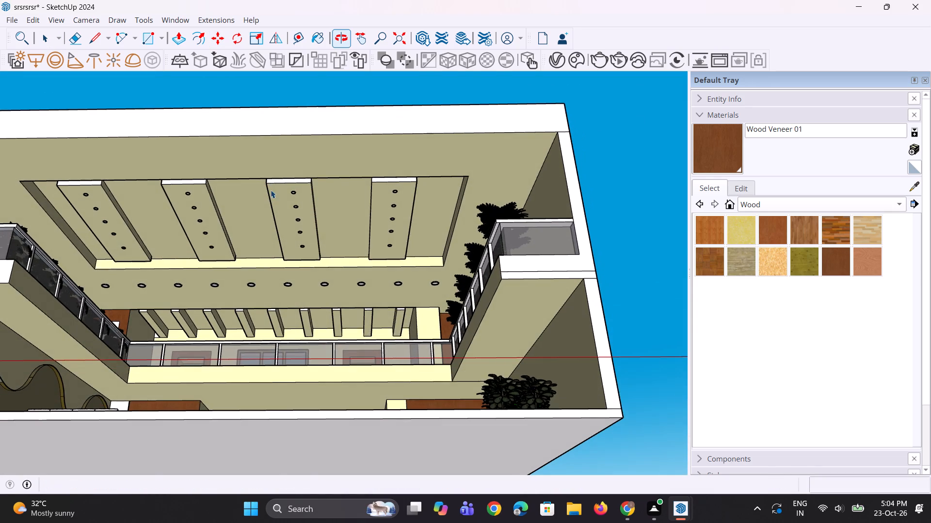
pyautogui.scroll(6, 280, 246)
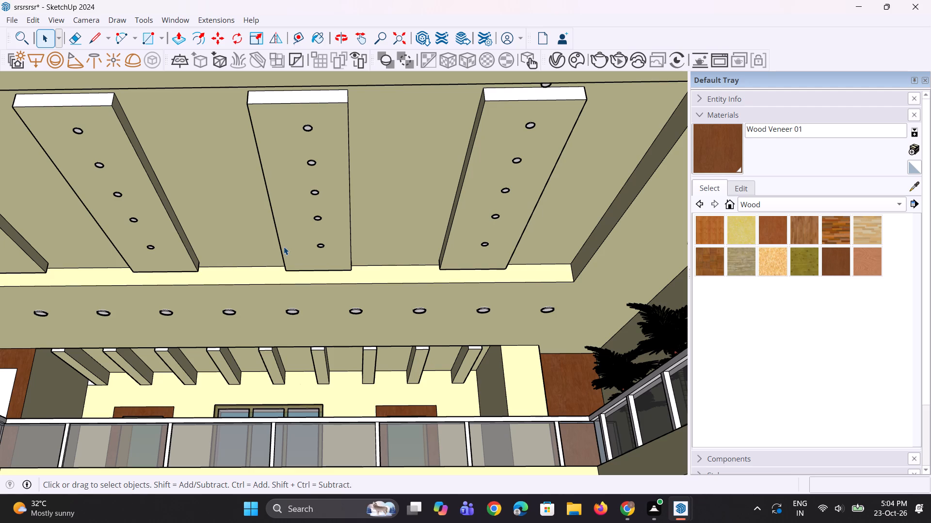
pyautogui.click(777, 206)
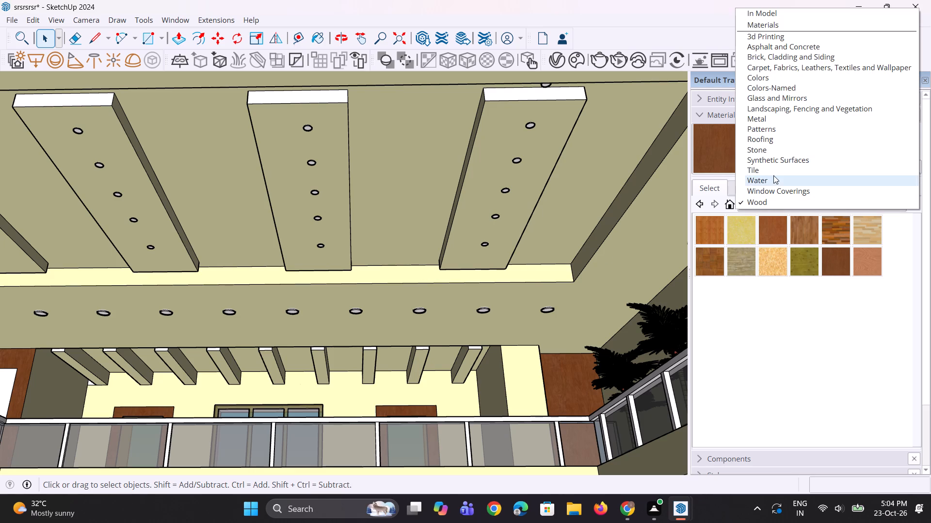
pyautogui.click(773, 175)
pyautogui.click(763, 204)
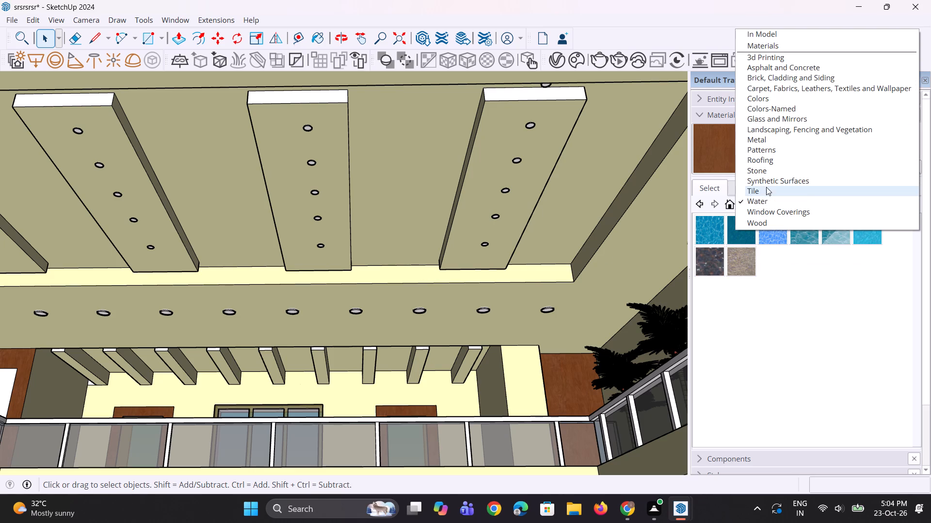
pyautogui.click(766, 187)
pyautogui.scroll(-4, 766, 322)
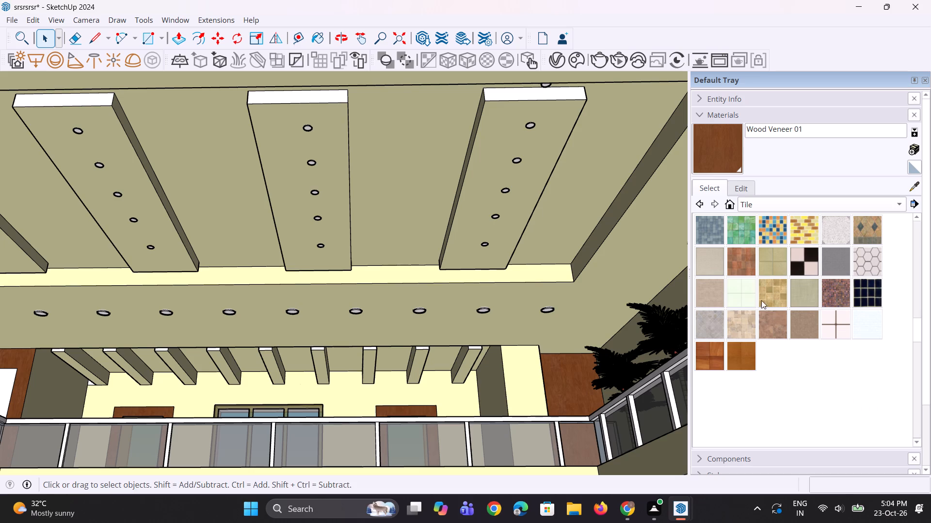
pyautogui.click(728, 283)
pyautogui.scroll(-14, 287, 342)
pyautogui.moveTo(292, 345); pyautogui.dragTo(302, 392, button='middle')
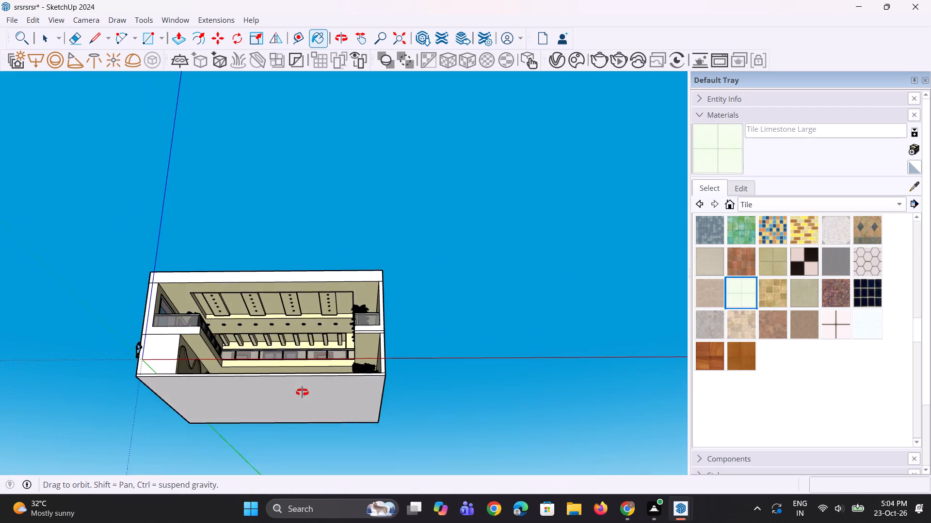
pyautogui.moveTo(302, 392); pyautogui.dragTo(318, 474, button='middle')
pyautogui.scroll(4, 304, 412)
pyautogui.click(304, 405)
pyautogui.scroll(8, 304, 404)
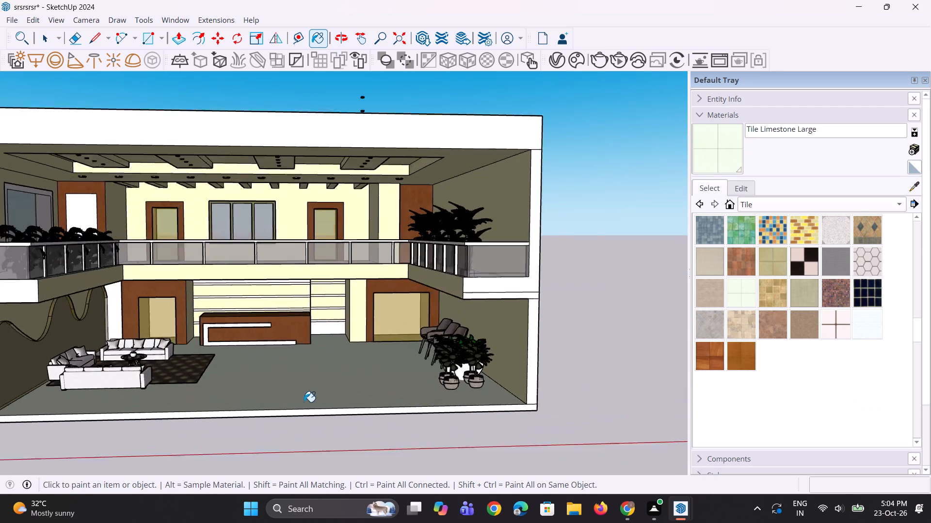
pyautogui.moveTo(304, 402); pyautogui.dragTo(306, 459, button='middle')
pyautogui.scroll(8, 306, 456)
pyautogui.scroll(1, 344, 391)
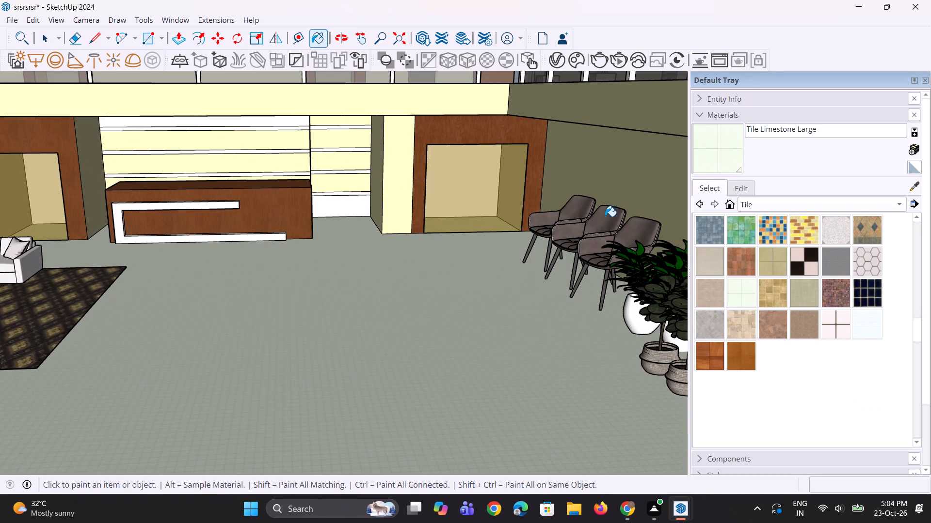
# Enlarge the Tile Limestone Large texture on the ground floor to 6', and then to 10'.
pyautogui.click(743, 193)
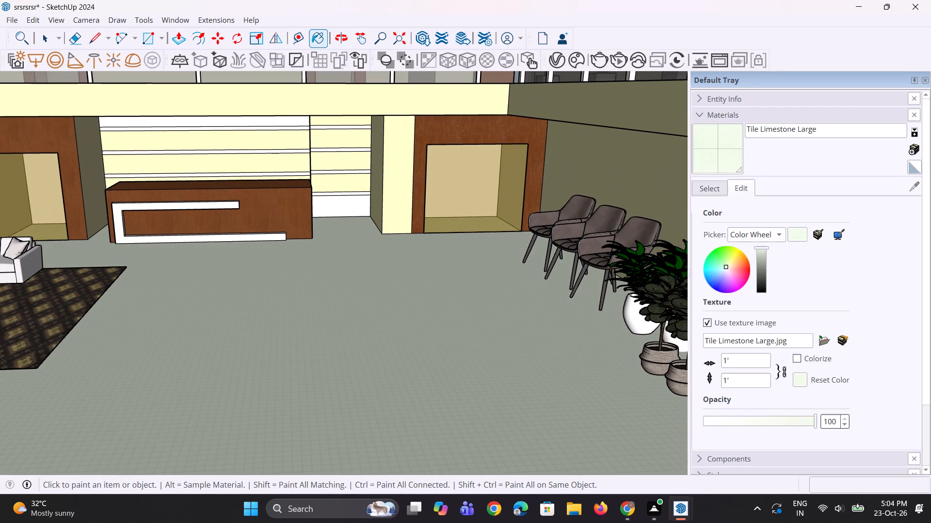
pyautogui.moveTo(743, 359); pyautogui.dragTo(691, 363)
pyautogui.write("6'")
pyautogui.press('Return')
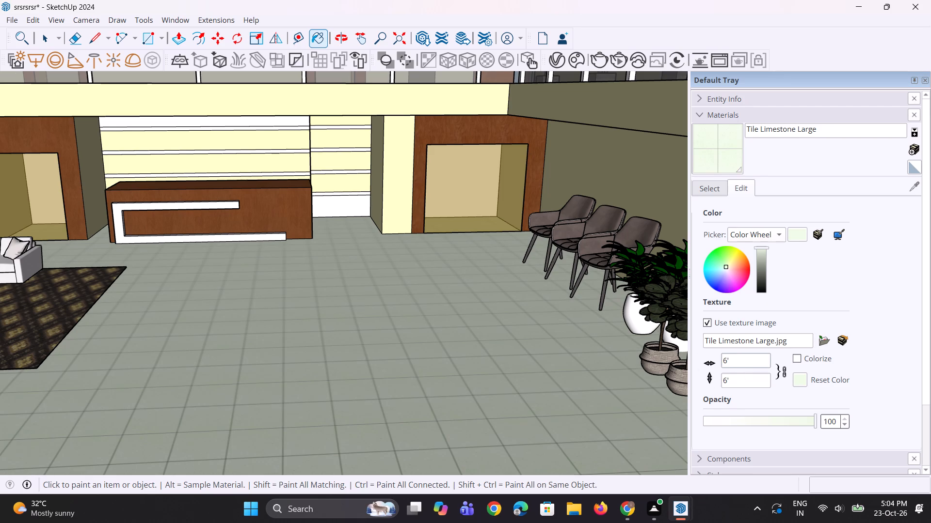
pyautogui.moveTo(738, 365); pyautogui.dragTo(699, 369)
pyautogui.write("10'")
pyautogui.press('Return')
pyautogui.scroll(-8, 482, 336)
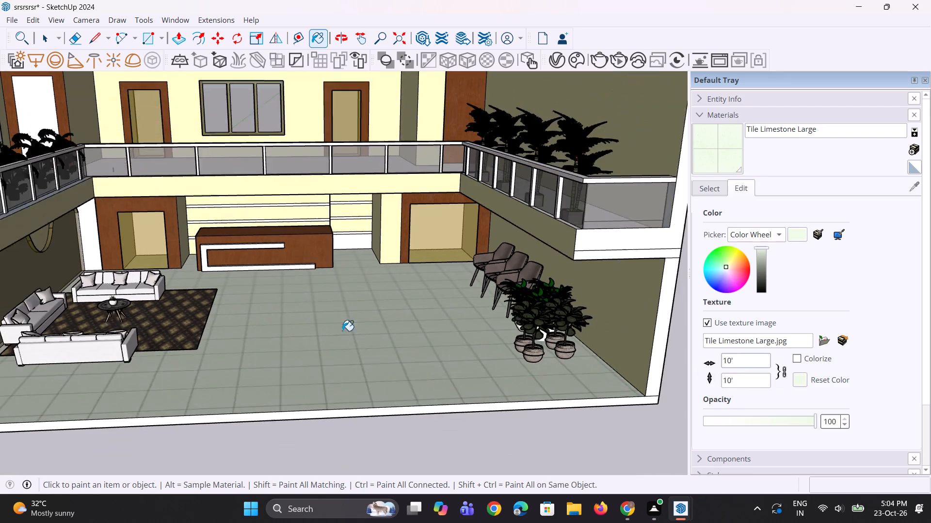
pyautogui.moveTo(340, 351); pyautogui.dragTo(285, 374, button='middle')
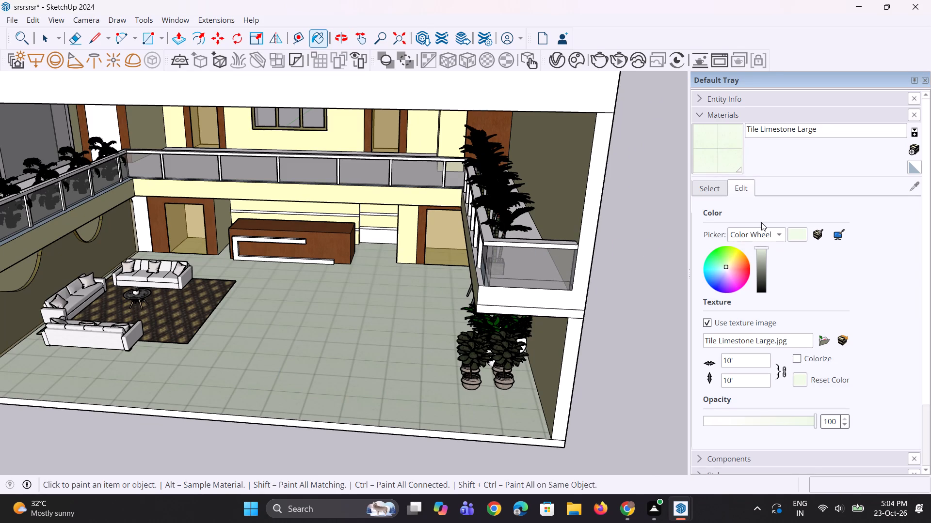
# Set the Tile Limestone Large texture size to 13' in width and height.
pyautogui.moveTo(736, 352); pyautogui.dragTo(697, 360)
pyautogui.click(735, 358)
pyautogui.press('BackSpace')
pyautogui.press('BackSpace')
pyautogui.press('BackSpace')
pyautogui.write("13'")
pyautogui.press('Return')
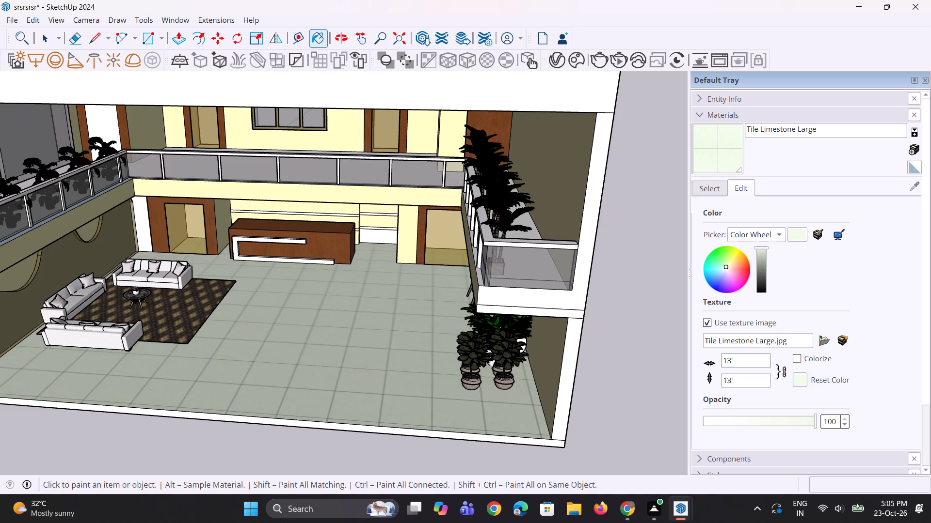
# Examine the rescaled floor tiles and the furnished two-storey interior from the open front, near and far.
pyautogui.scroll(-3, 550, 491)
pyautogui.press('space')
pyautogui.press('space')
pyautogui.press('space')
pyautogui.press('space')
pyautogui.scroll(-4, 361, 394)
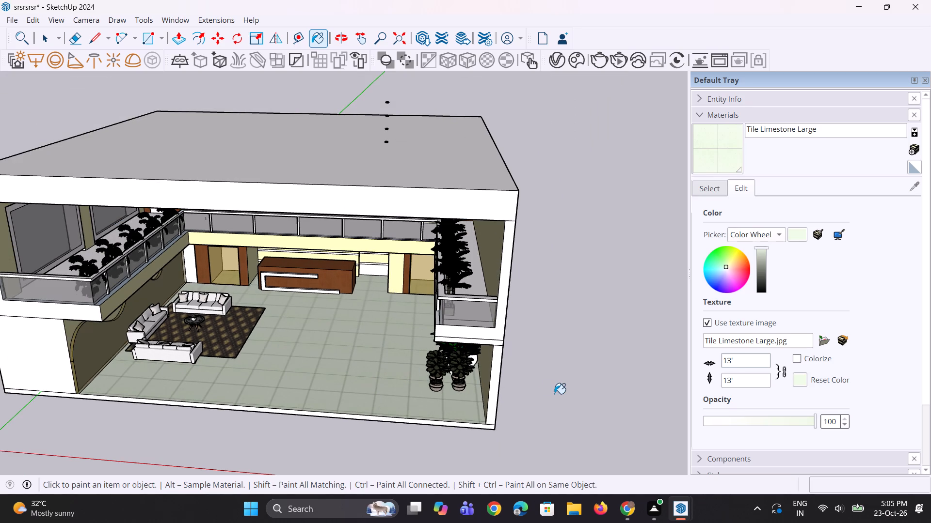
pyautogui.doubleClick(554, 394)
pyautogui.scroll(1, 472, 409)
pyautogui.moveTo(472, 409); pyautogui.dragTo(482, 378, button='middle')
pyautogui.scroll(2, 268, 347)
pyautogui.scroll(1, 199, 346)
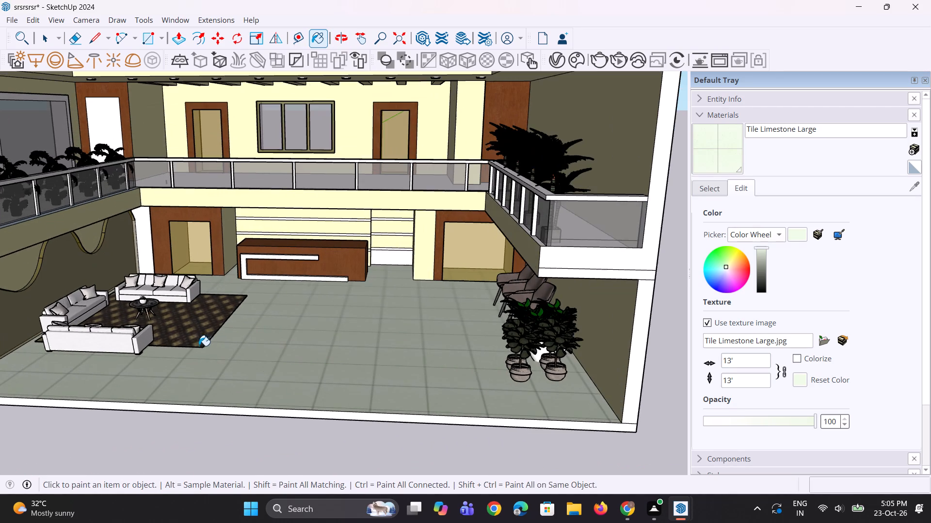
pyautogui.scroll(-7, 243, 424)
pyautogui.moveTo(279, 352); pyautogui.dragTo(287, 311, button='middle')
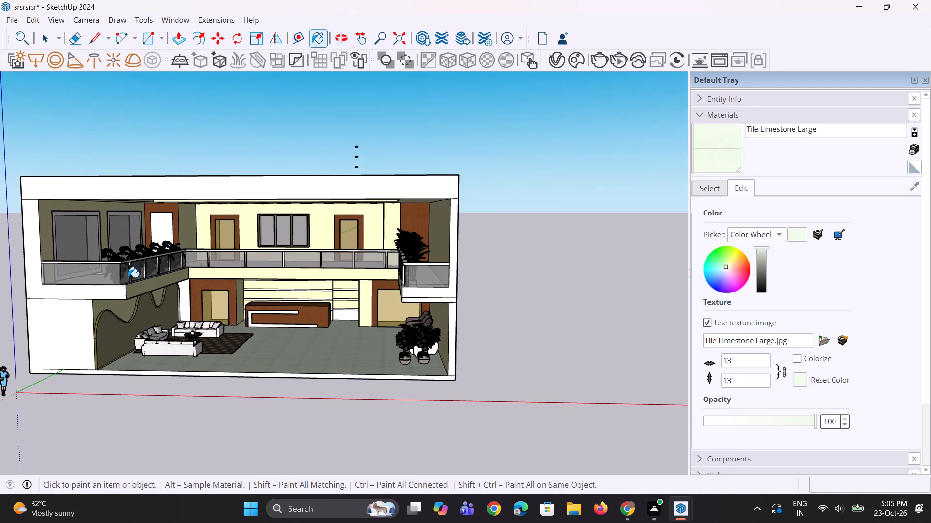
pyautogui.scroll(7, 128, 277)
pyautogui.moveTo(128, 277); pyautogui.dragTo(121, 273, button='middle')
pyautogui.scroll(1, 121, 273)
pyautogui.scroll(-3, 70, 288)
pyautogui.moveTo(76, 291); pyautogui.dragTo(91, 293, button='middle')
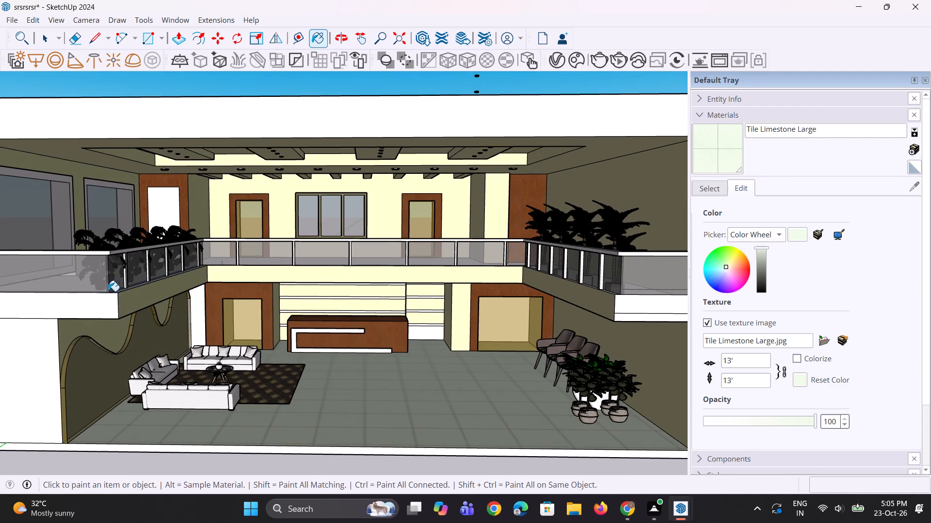
pyautogui.scroll(-2, 94, 305)
pyautogui.scroll(3, 178, 326)
pyautogui.moveTo(178, 326); pyautogui.dragTo(174, 325, button='middle')
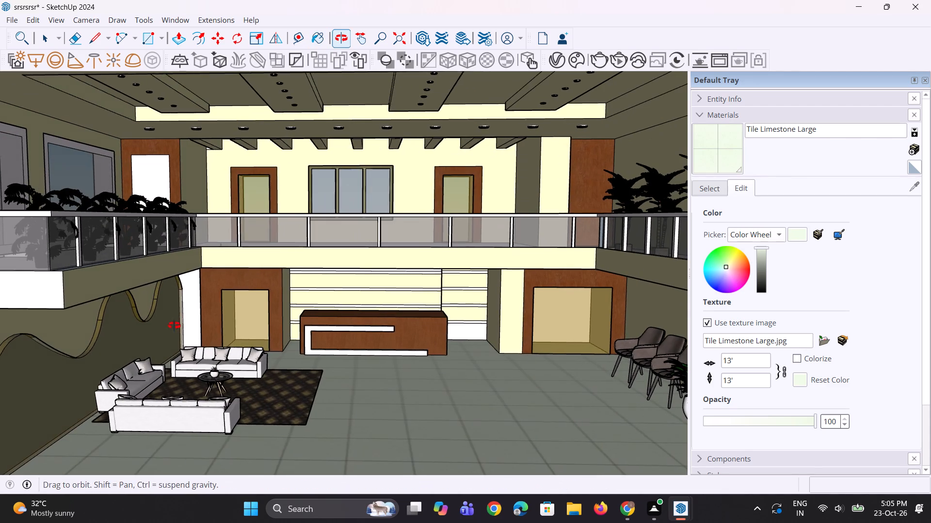
pyautogui.moveTo(174, 325); pyautogui.dragTo(173, 325, button='middle')
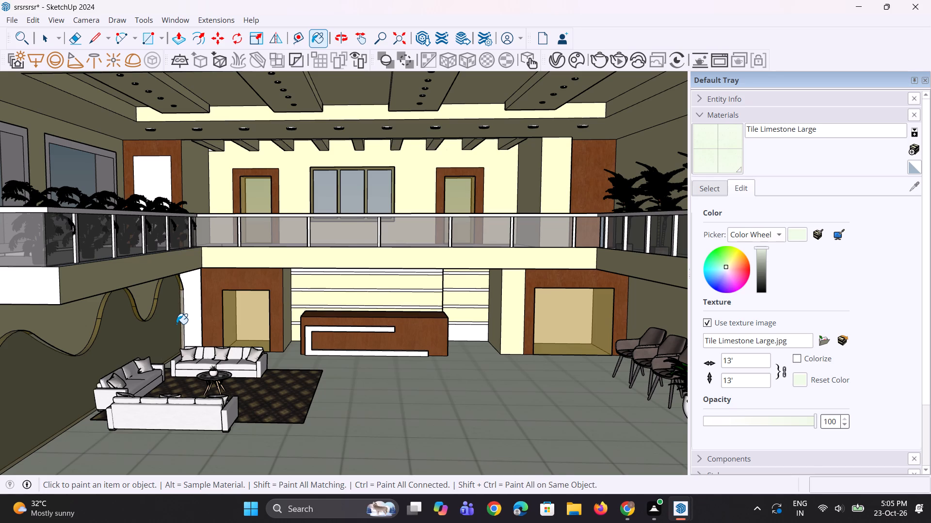
pyautogui.scroll(-2, 167, 326)
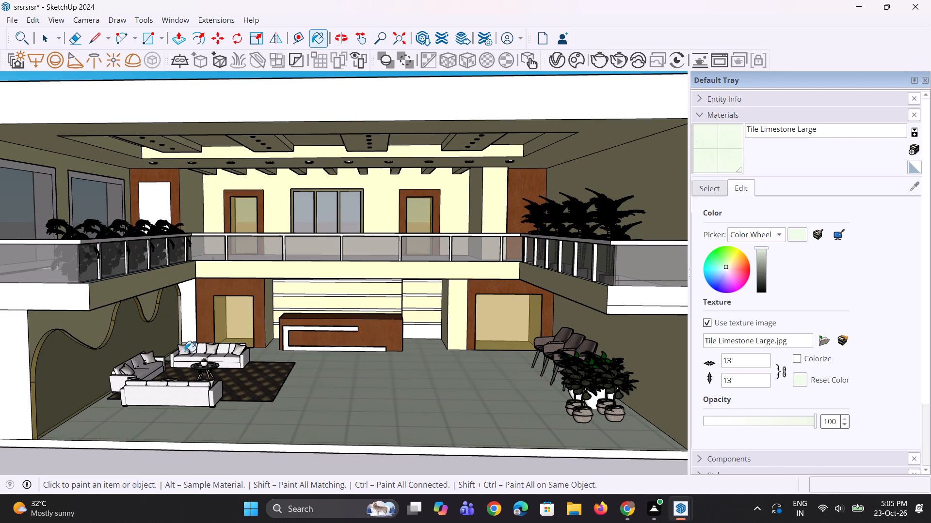
pyautogui.moveTo(293, 358); pyautogui.dragTo(291, 348, button='middle')
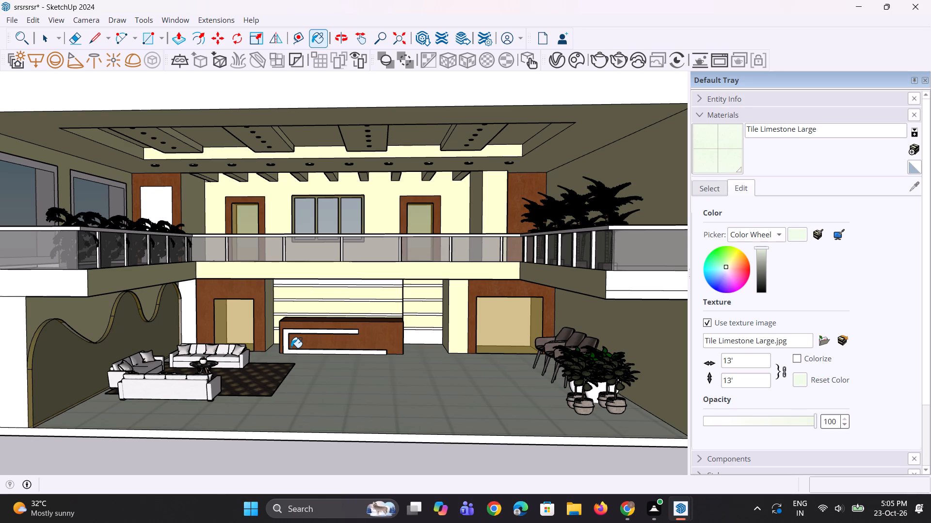
# Save the model.
pyautogui.scroll(-5, 364, 174)
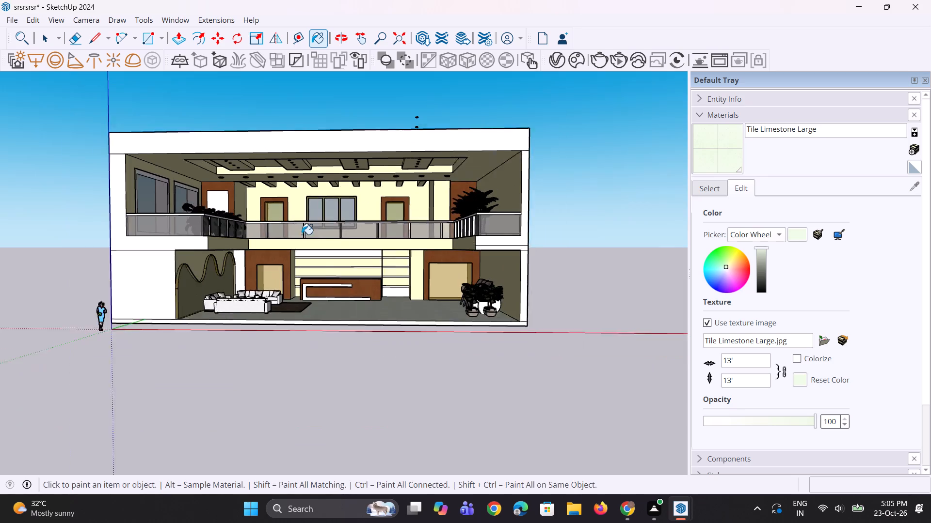
pyautogui.hotkey('ctrl', 's')
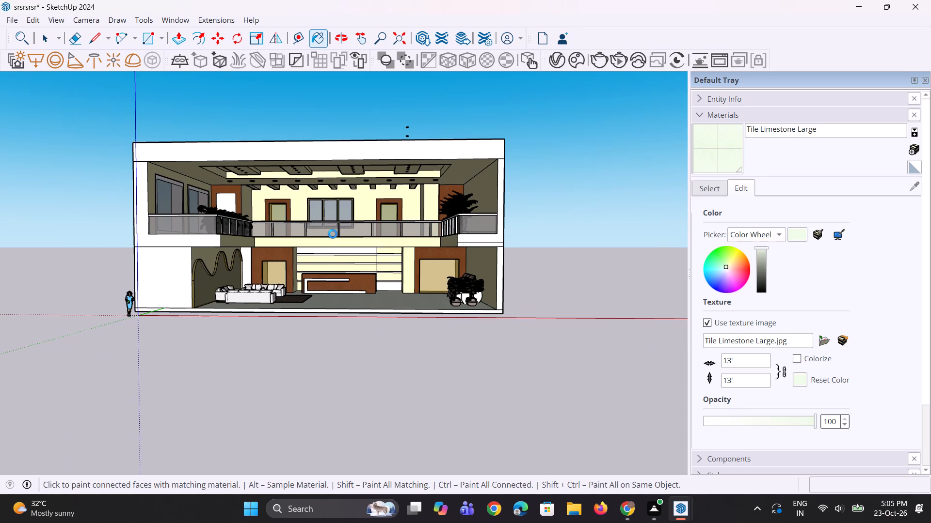
# Export a front view of the interior as a 2D PNG graphic named srsrsrsr in the Documents folder.
pyautogui.scroll(4, 332, 233)
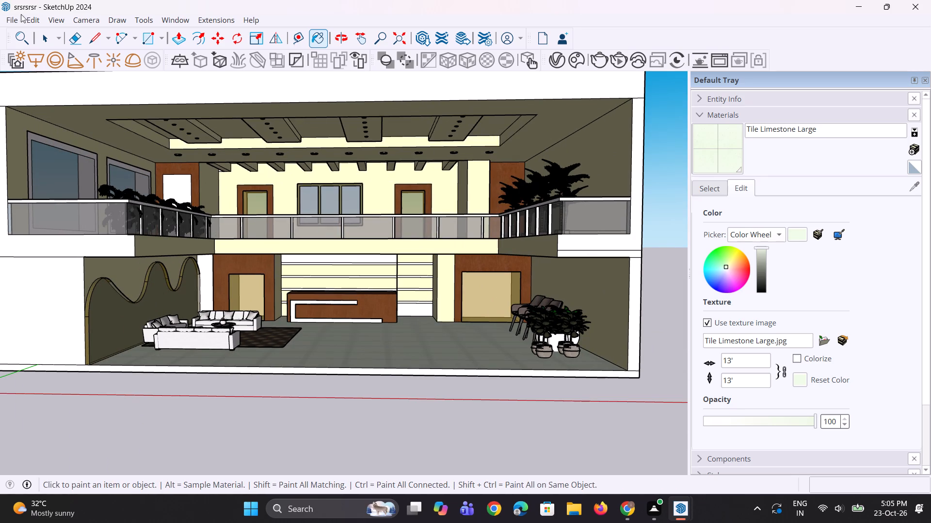
pyautogui.click(10, 19)
pyautogui.click(69, 205)
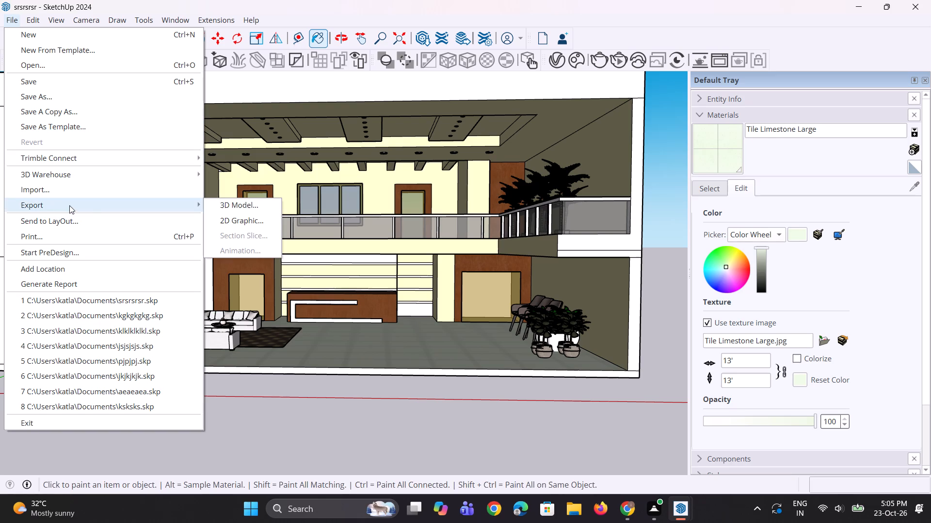
pyautogui.click(234, 225)
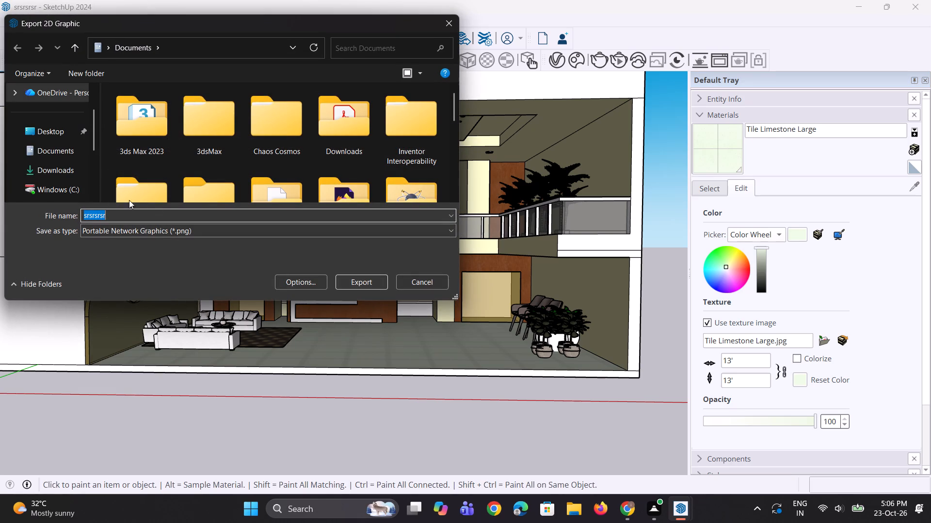
pyautogui.click(67, 160)
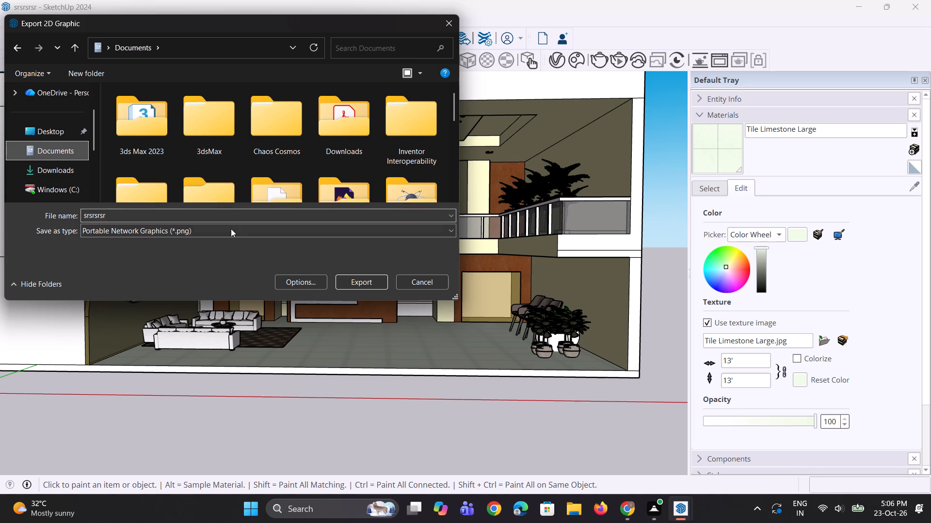
pyautogui.scroll(-4, 260, 185)
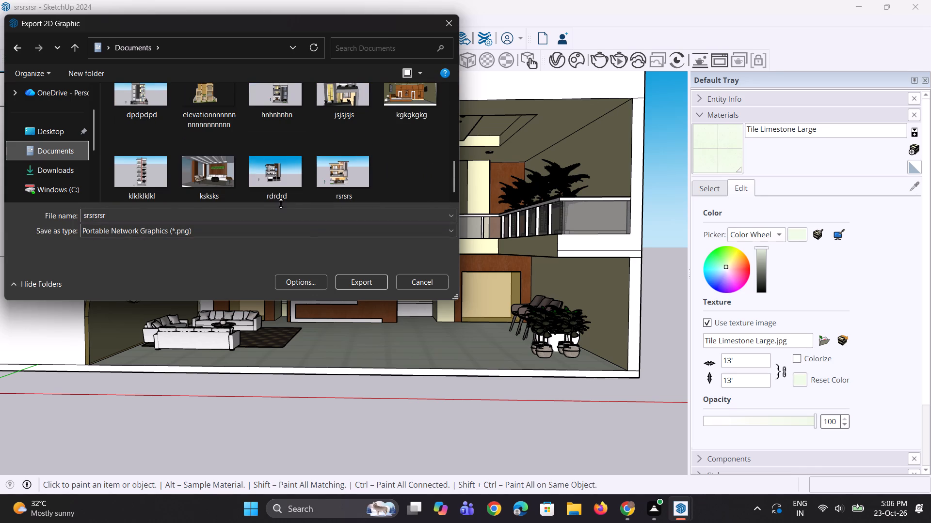
pyautogui.scroll(-2, 305, 187)
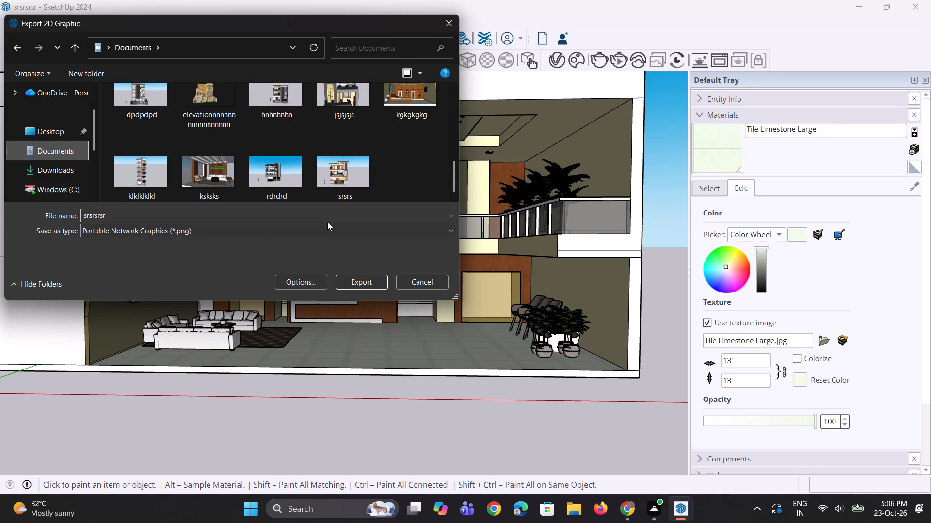
pyautogui.click(359, 282)
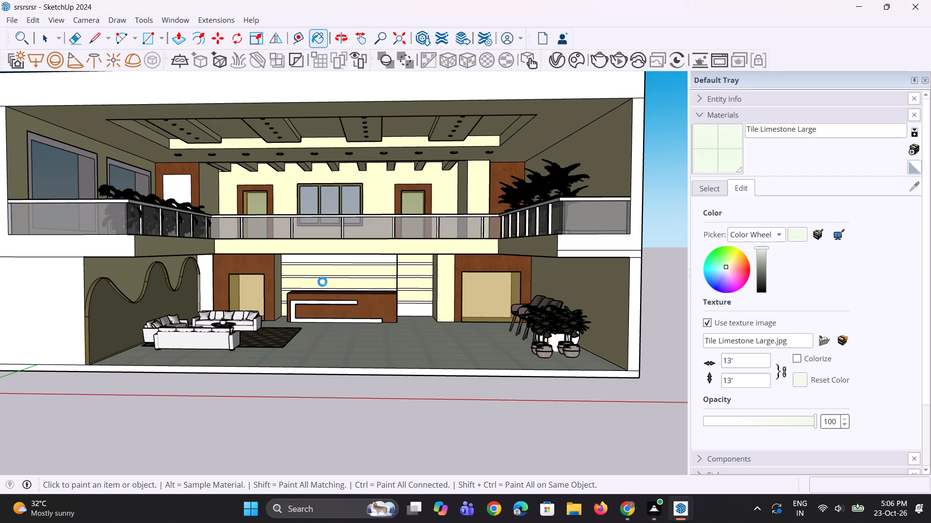